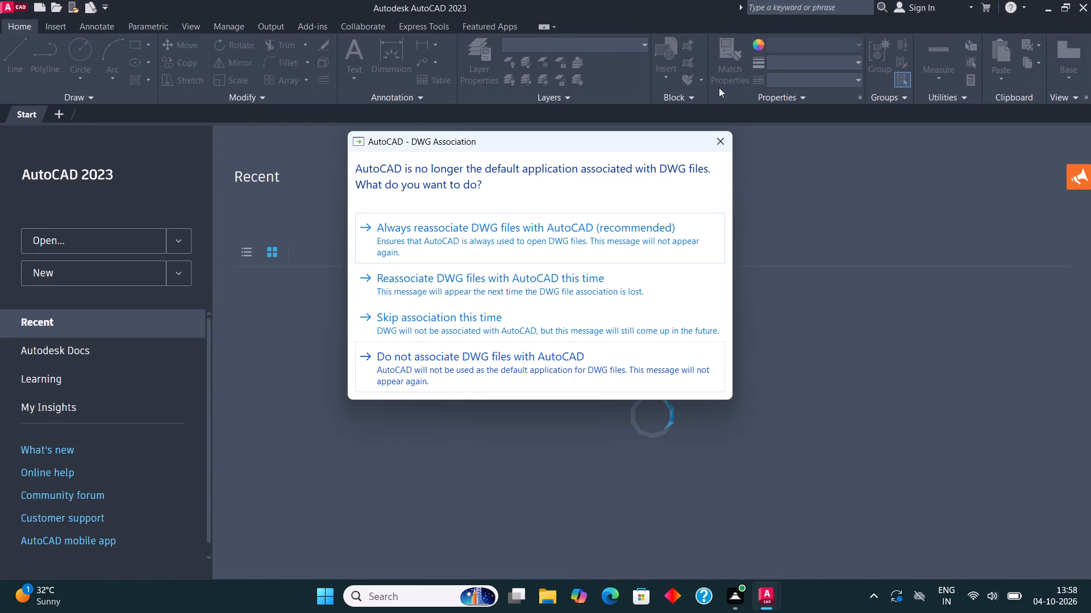
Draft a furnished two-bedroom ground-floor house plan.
Dismiss the DWG association prompt and start a new drawing.
click(723, 140)
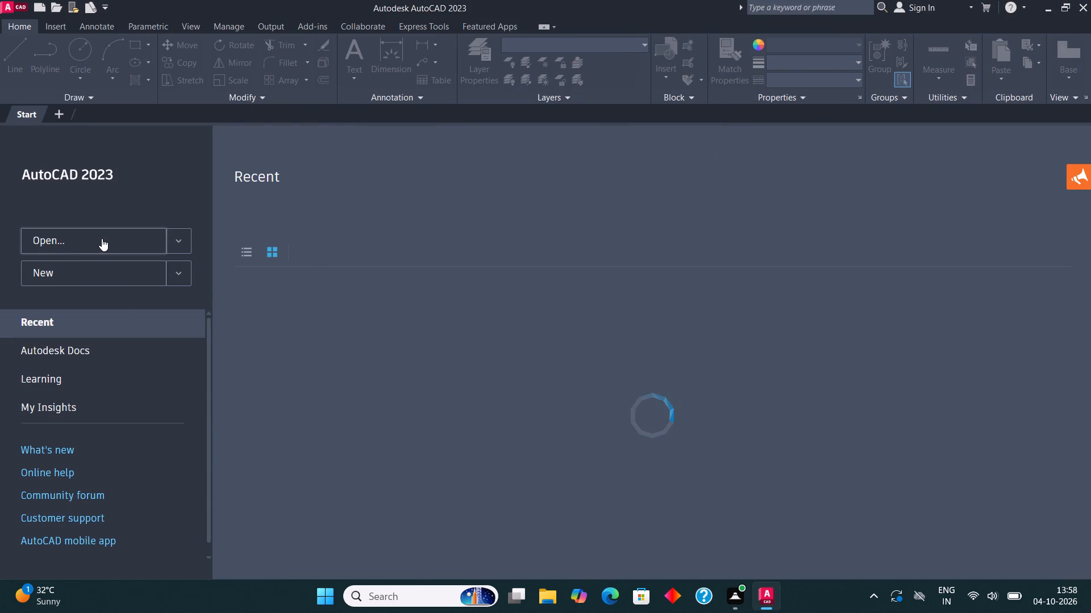
click(103, 275)
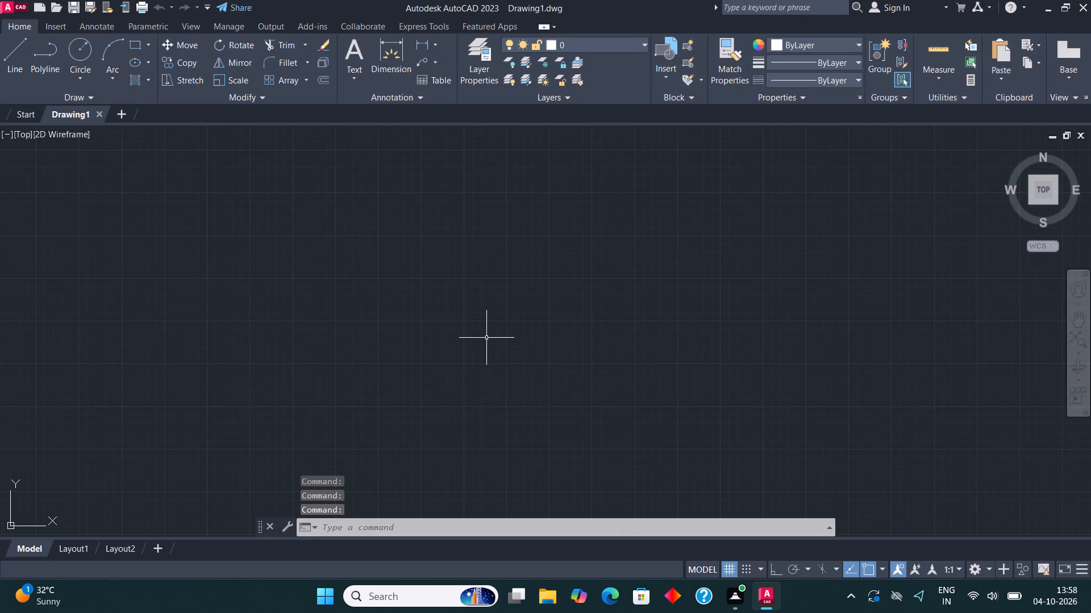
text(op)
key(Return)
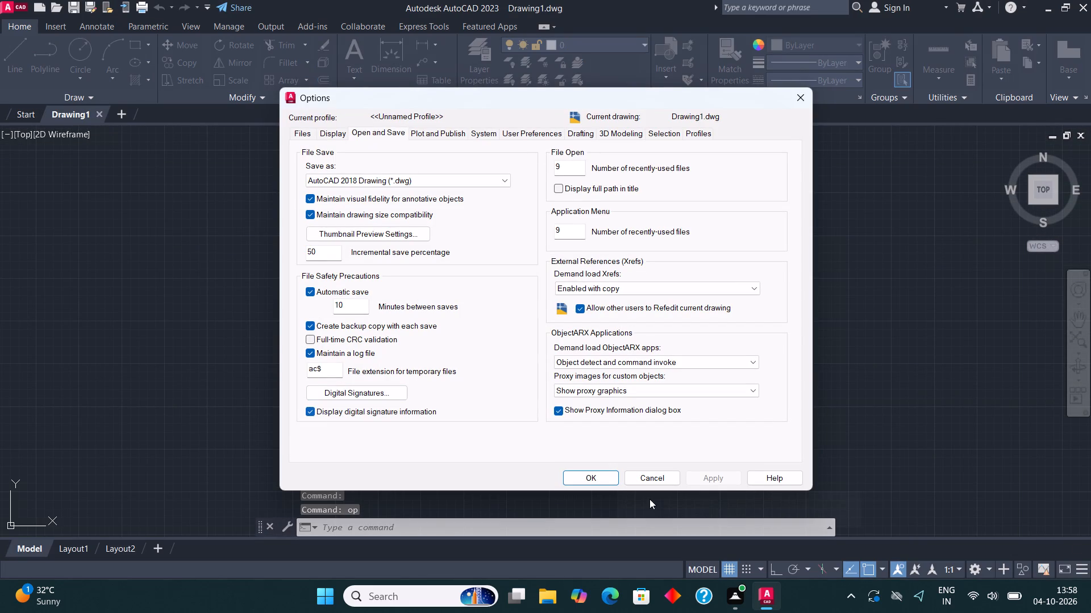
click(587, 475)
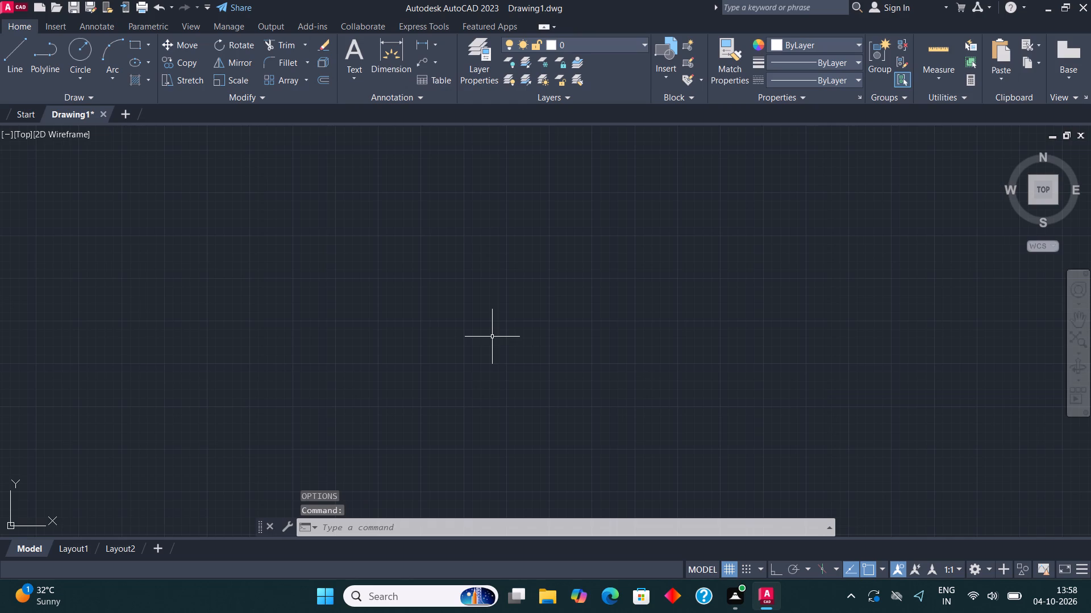
Configure the drawing units to Architectural length with 0'-0" precision and Inches as the insertion scale.
text(un)
key(Return)
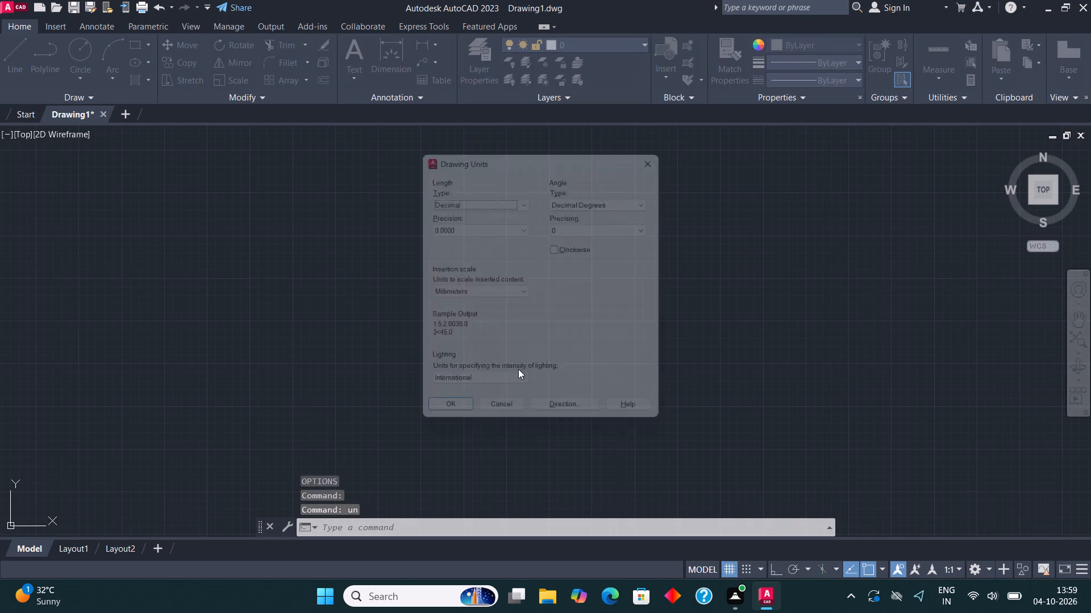
click(485, 193)
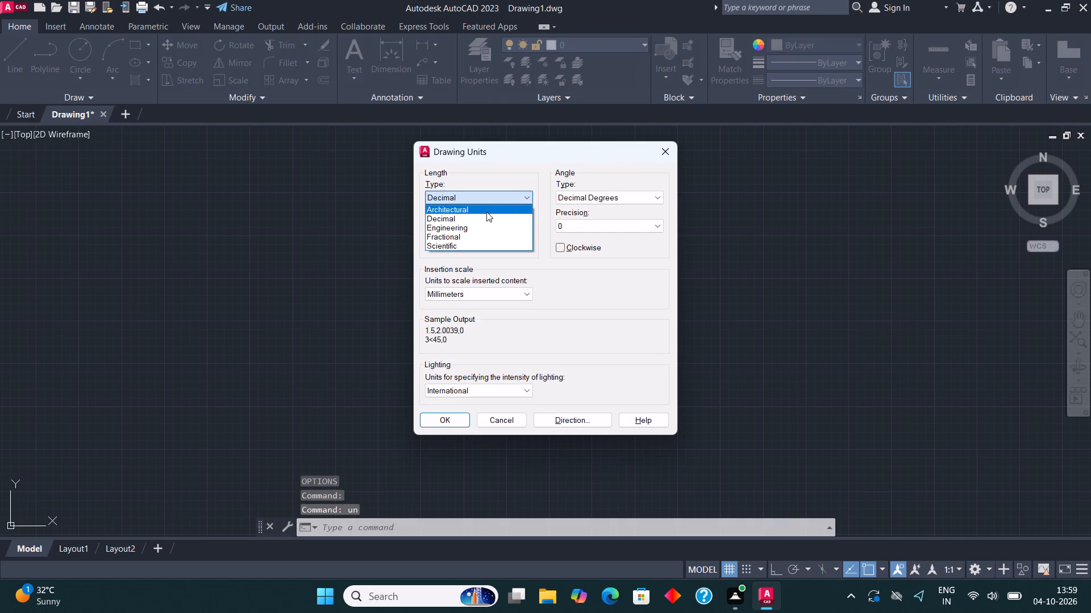
click(488, 209)
click(486, 222)
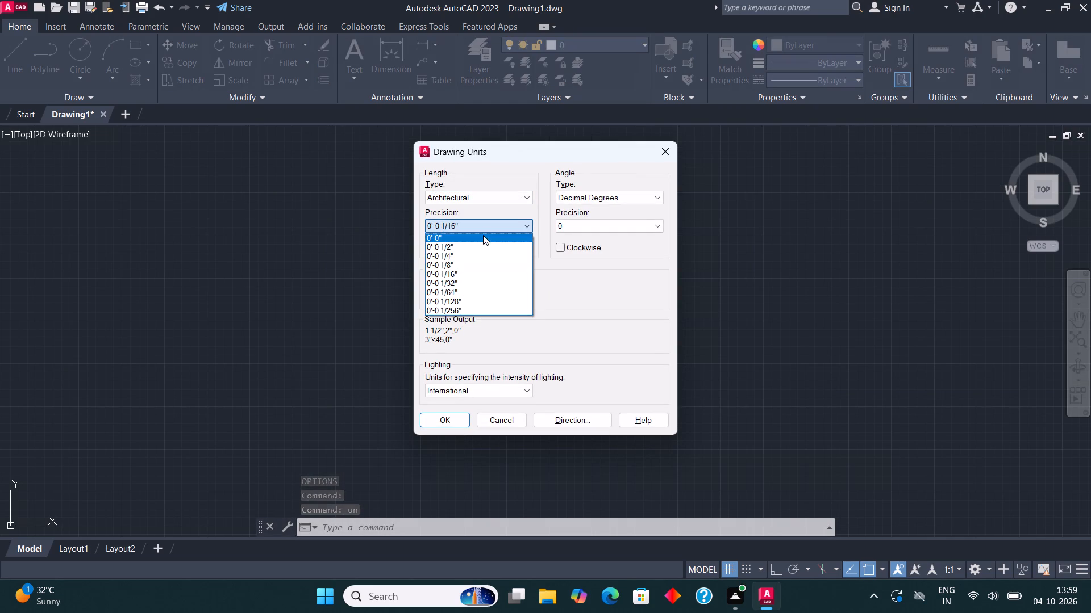
click(483, 236)
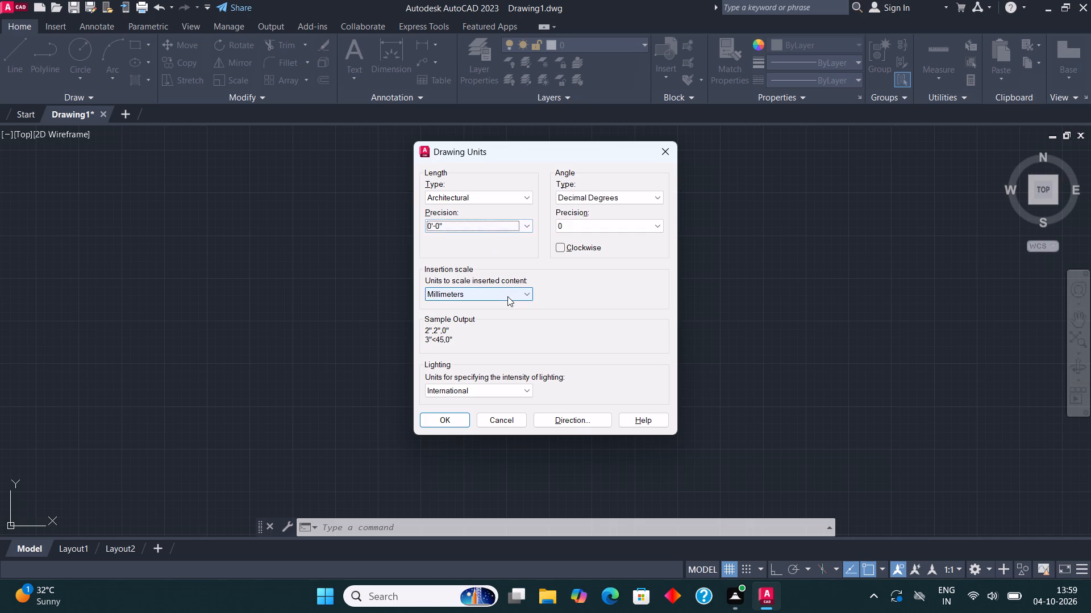
click(507, 296)
click(484, 316)
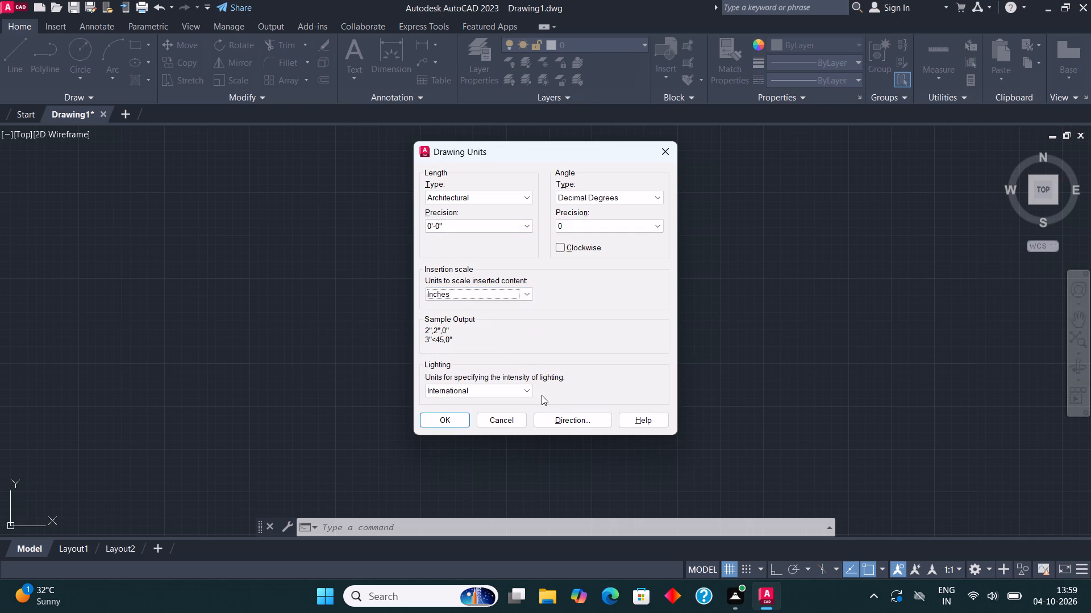
click(456, 420)
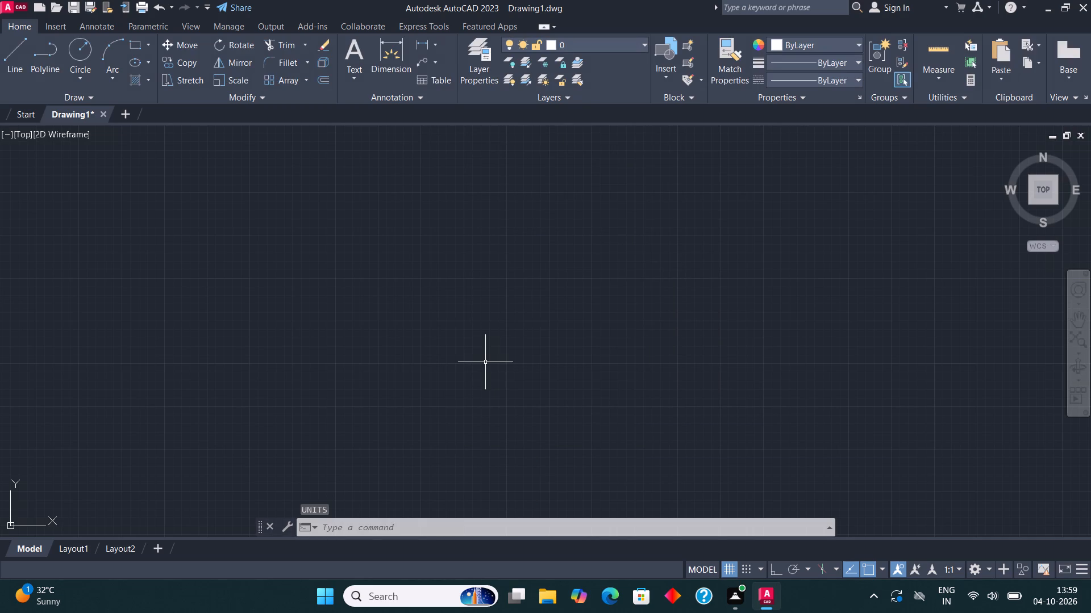
Modify the ISO-25 dimension style's primary units to Architectural format with 0'-0" precision.
text(dim)
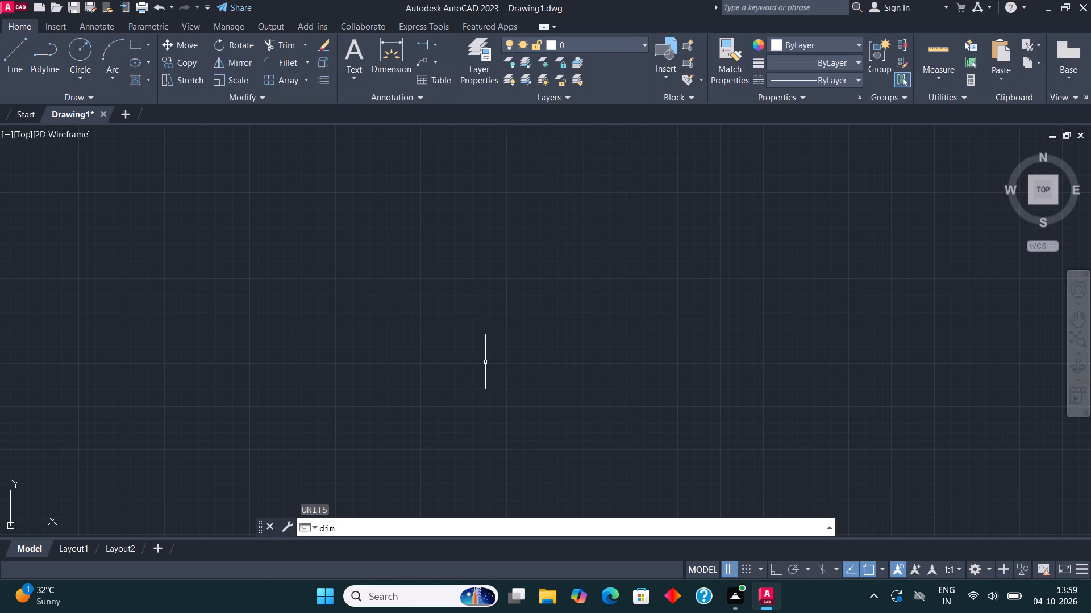
click(364, 408)
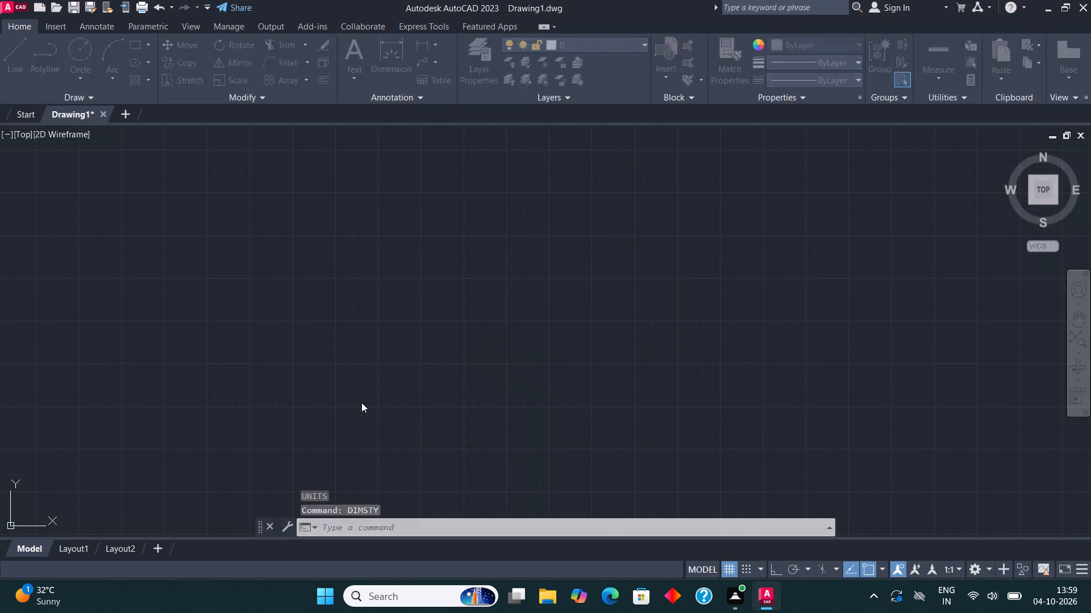
click(701, 264)
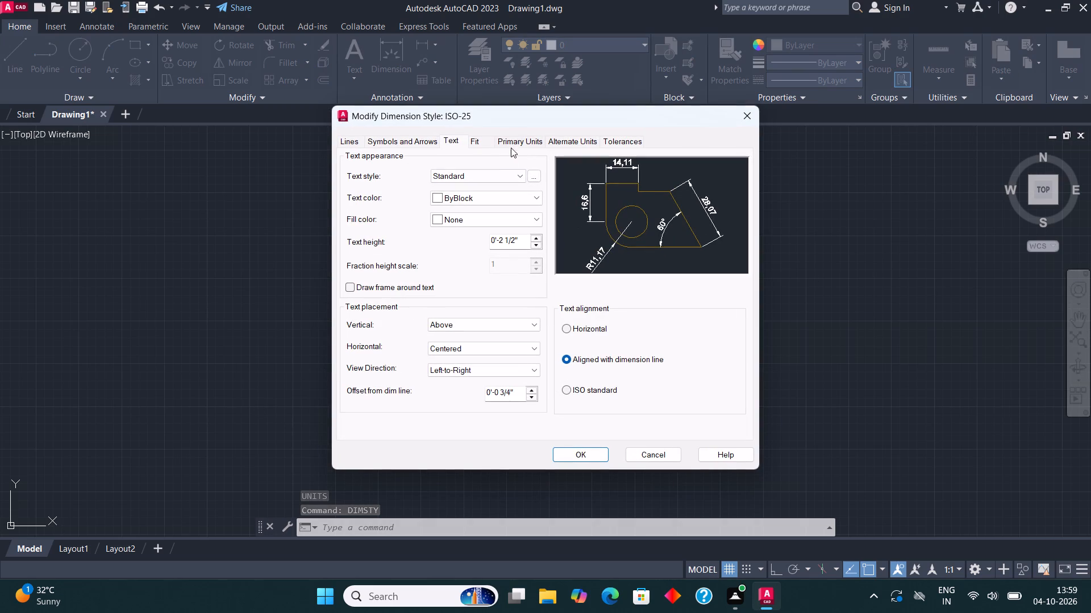
click(519, 137)
click(495, 170)
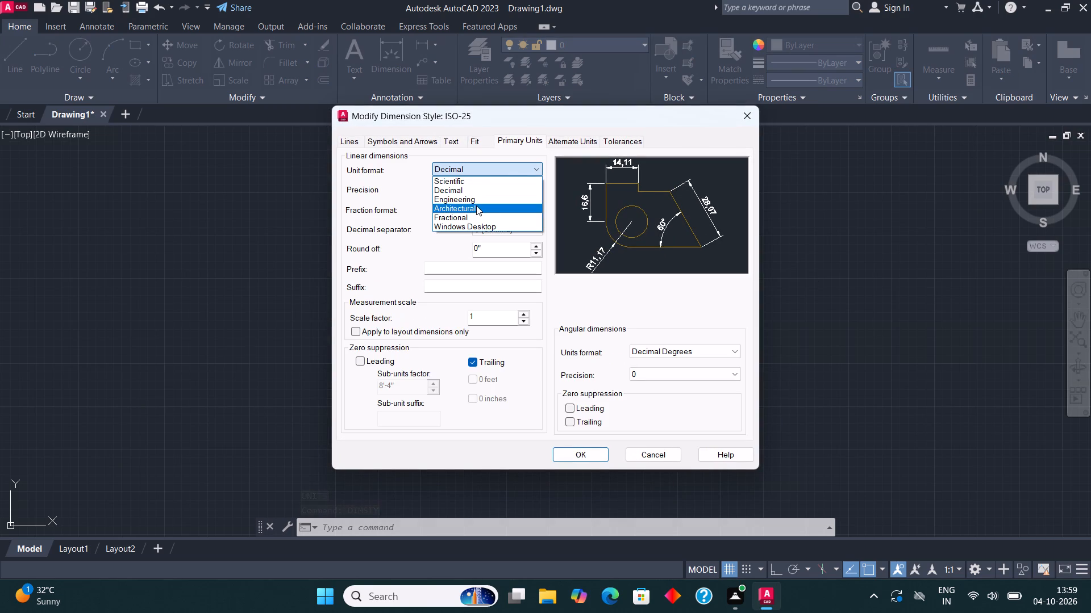
click(476, 205)
click(479, 192)
click(473, 202)
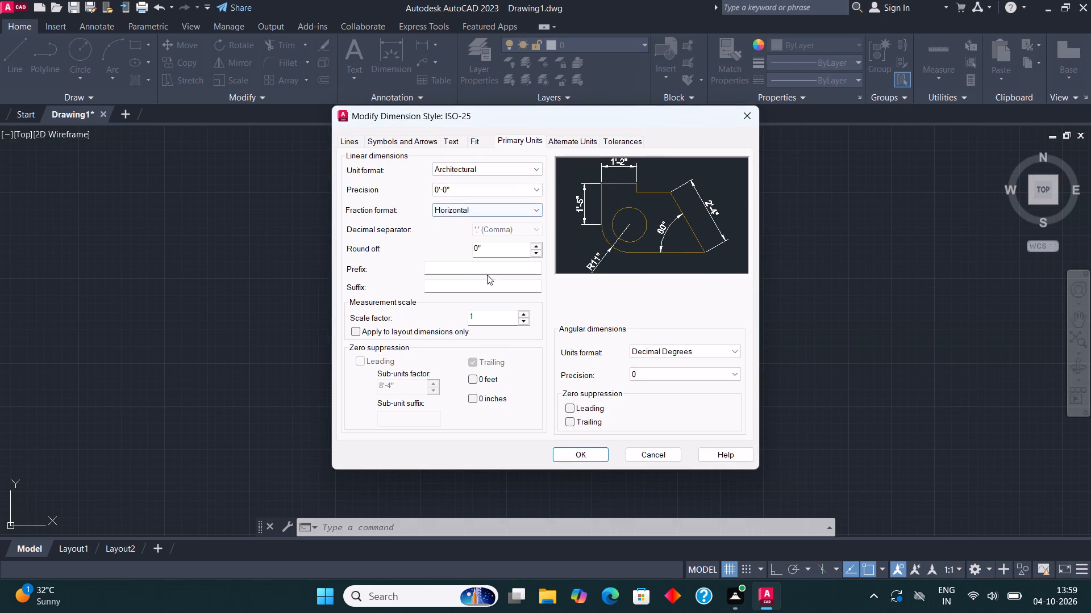
Set the ISO-25 dimension text height to 5", make the style current and close the Dimension Style Manager.
click(447, 136)
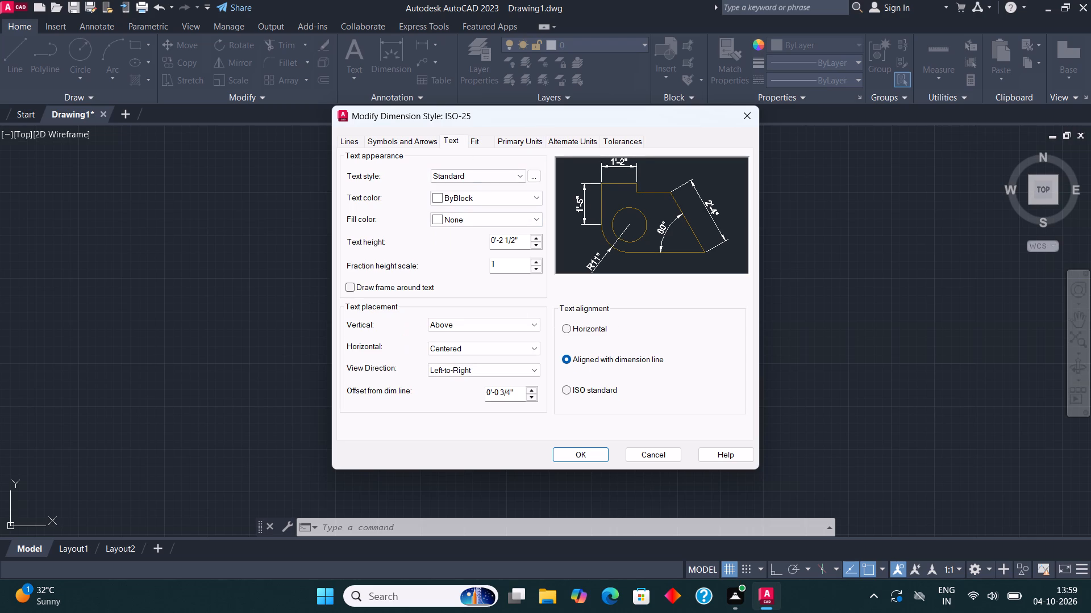
drag(526, 238, 443, 230)
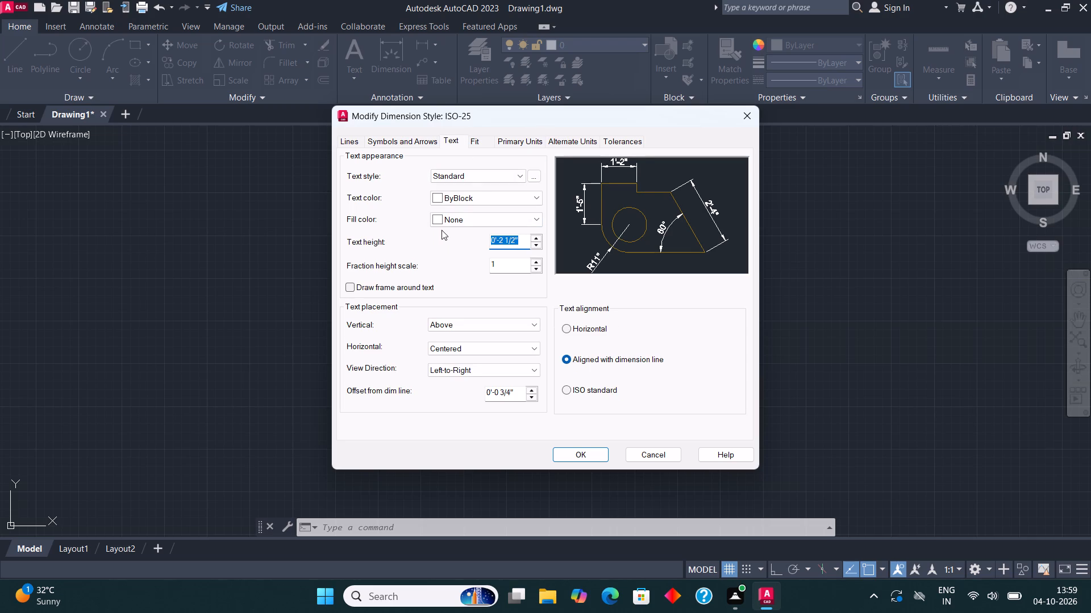
text(5")
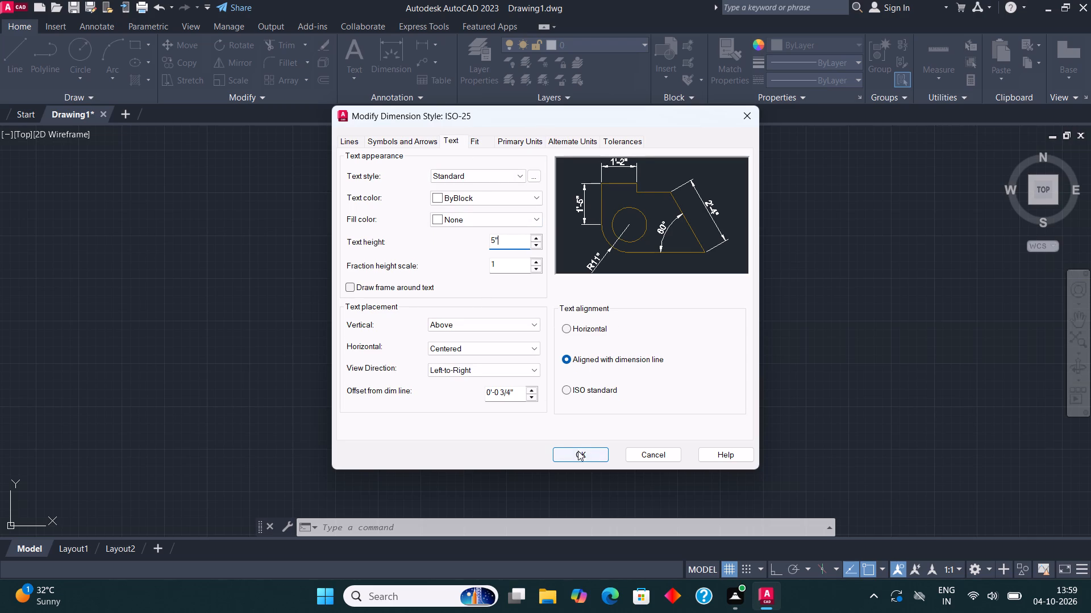
click(578, 452)
click(702, 219)
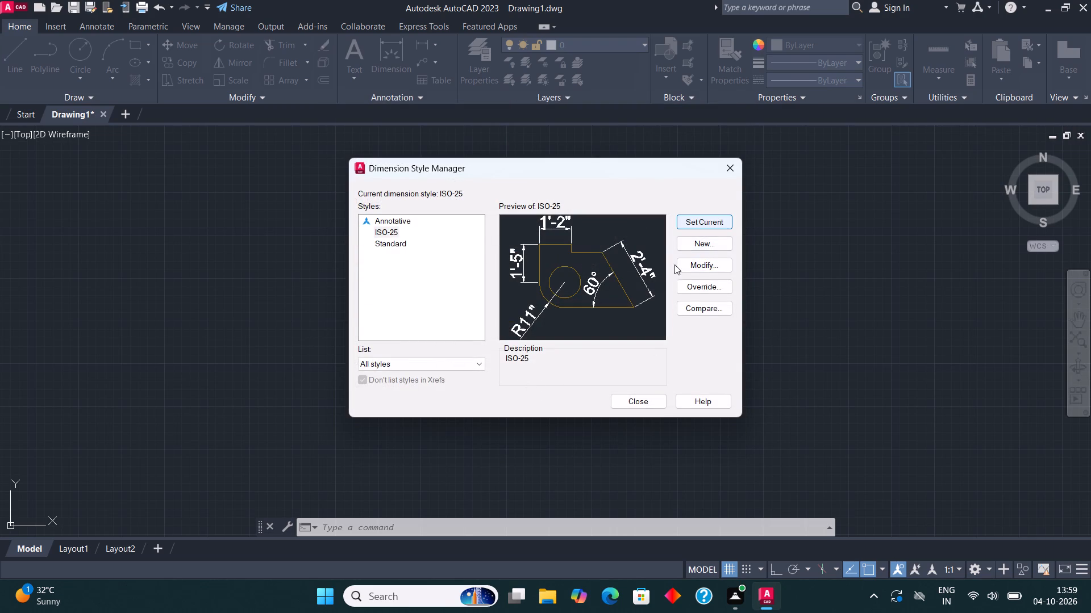
click(646, 404)
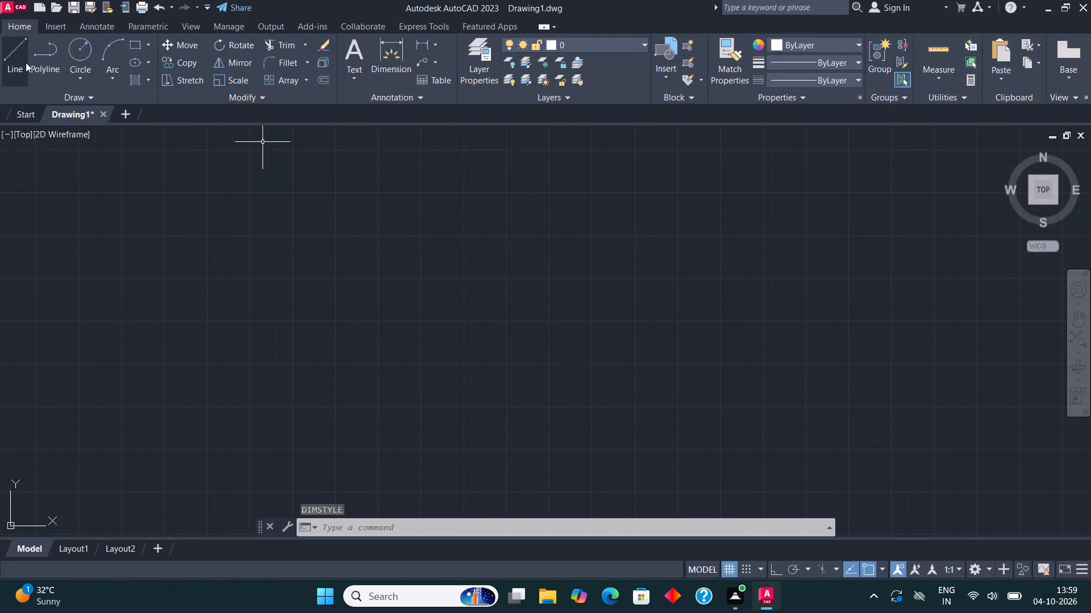
Draw a closed rectangle of lines with Ortho on, 5' wide and 9' high.
click(20, 54)
click(313, 237)
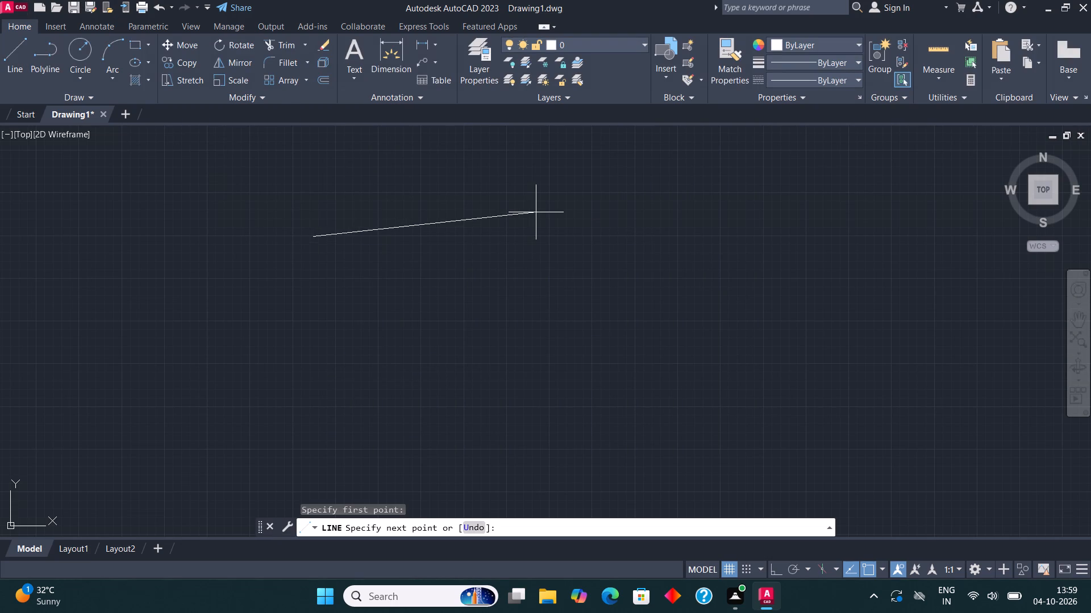
key(F8)
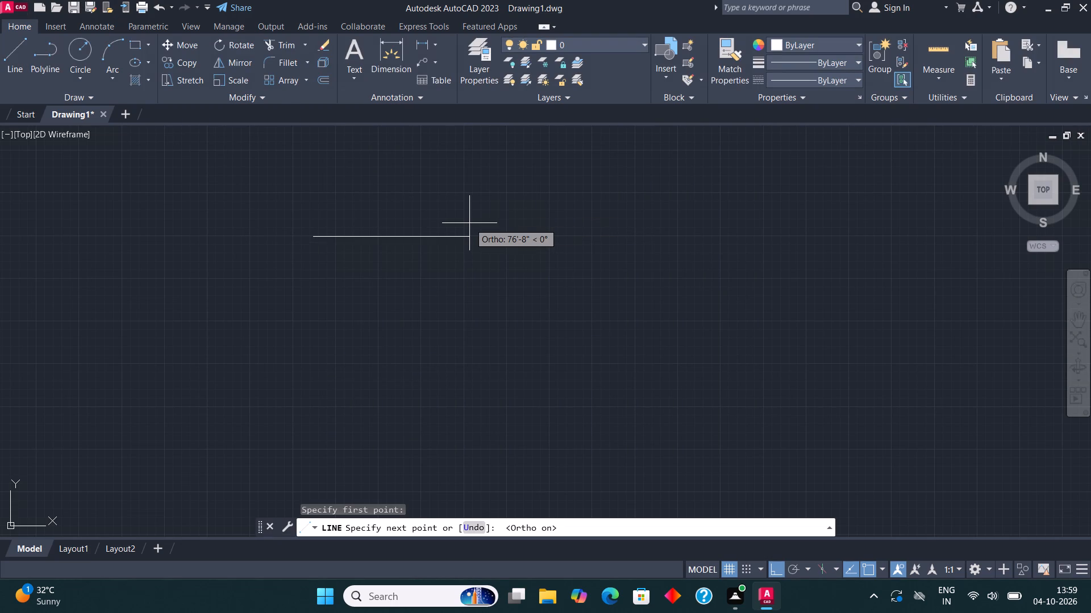
text(5')
key(Return)
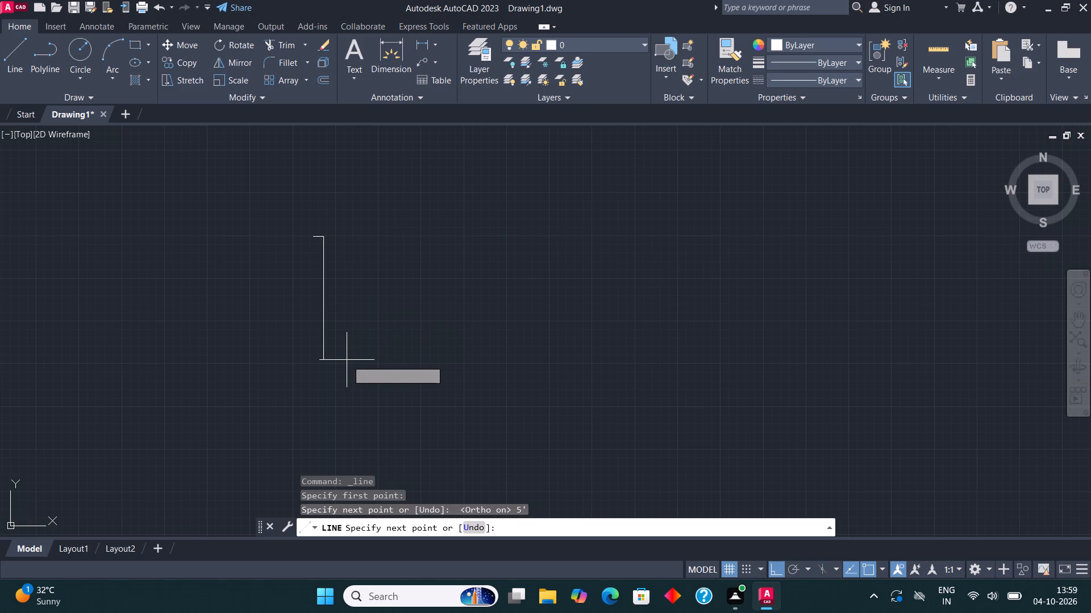
text(9')
key(Return)
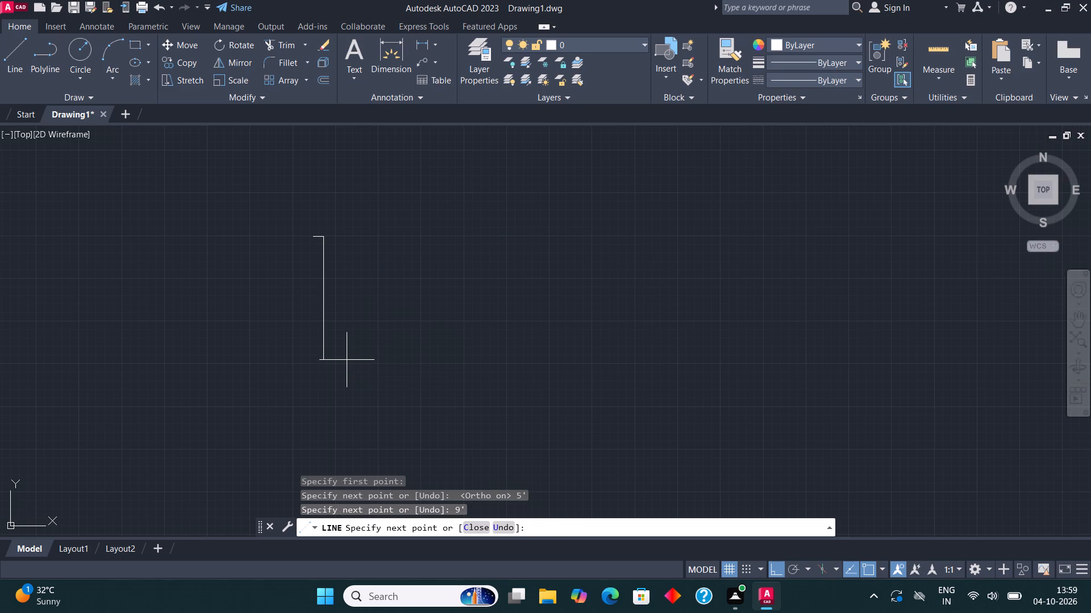
scroll(273, 249, up, 3)
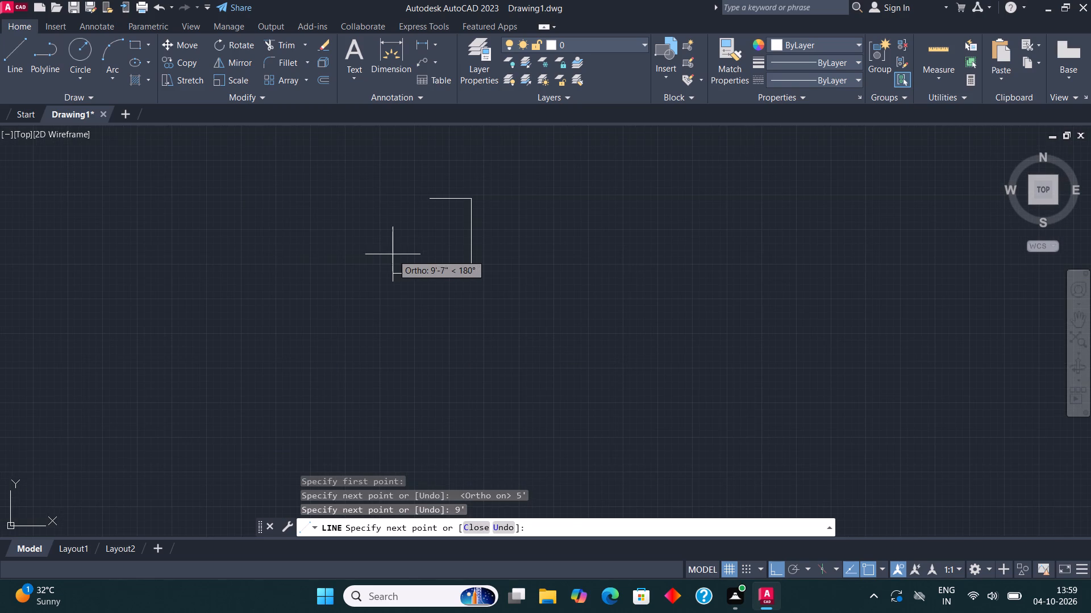
text(5')
key(Return)
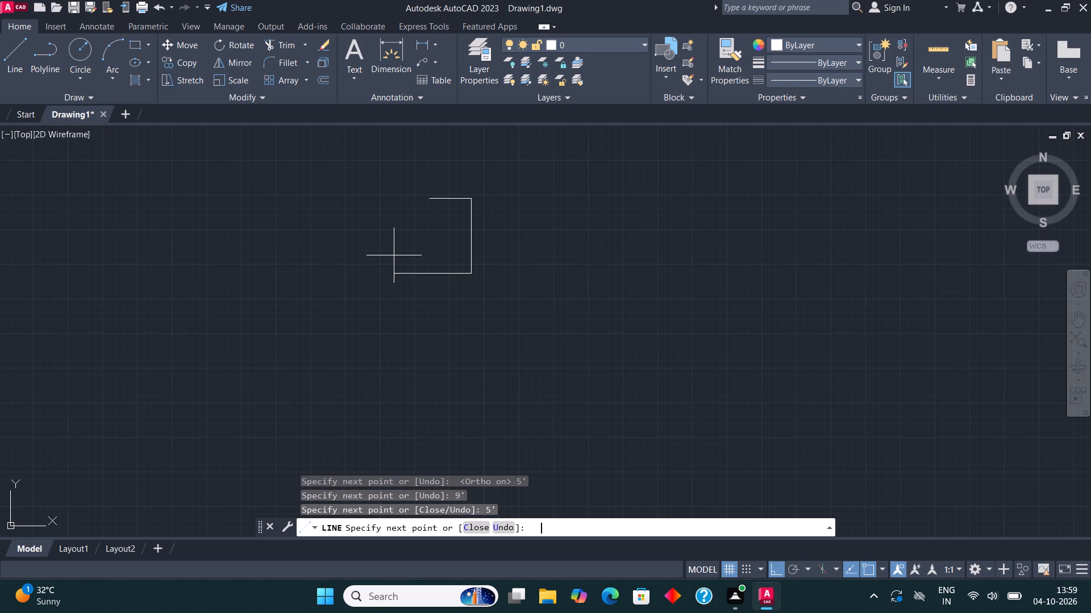
click(426, 198)
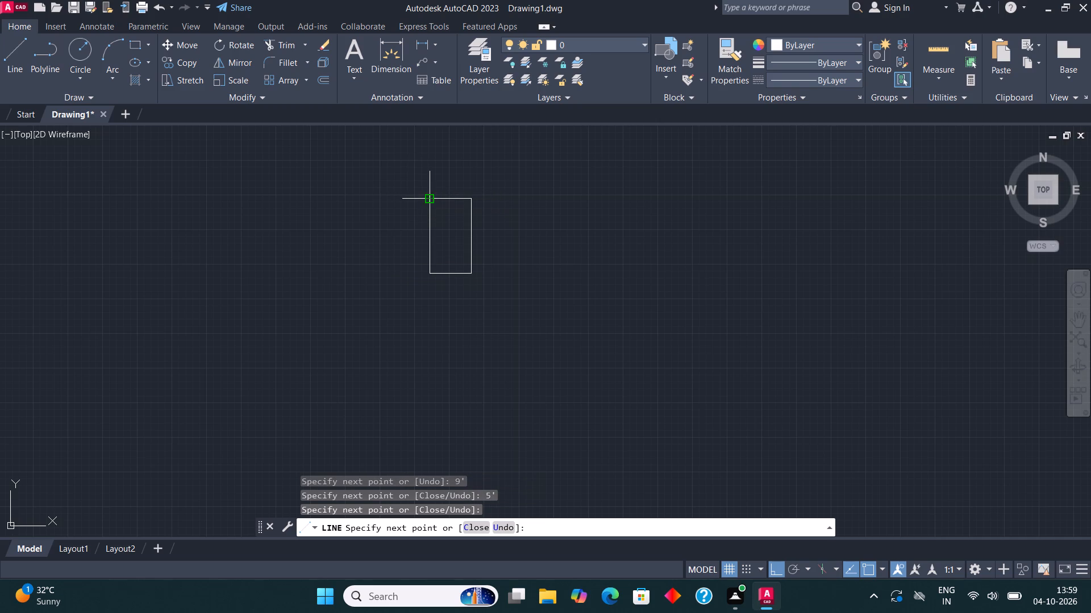
key(Escape)
Offset the rectangle's top and left edges outward by 9".
middle_drag(497, 230, 473, 295)
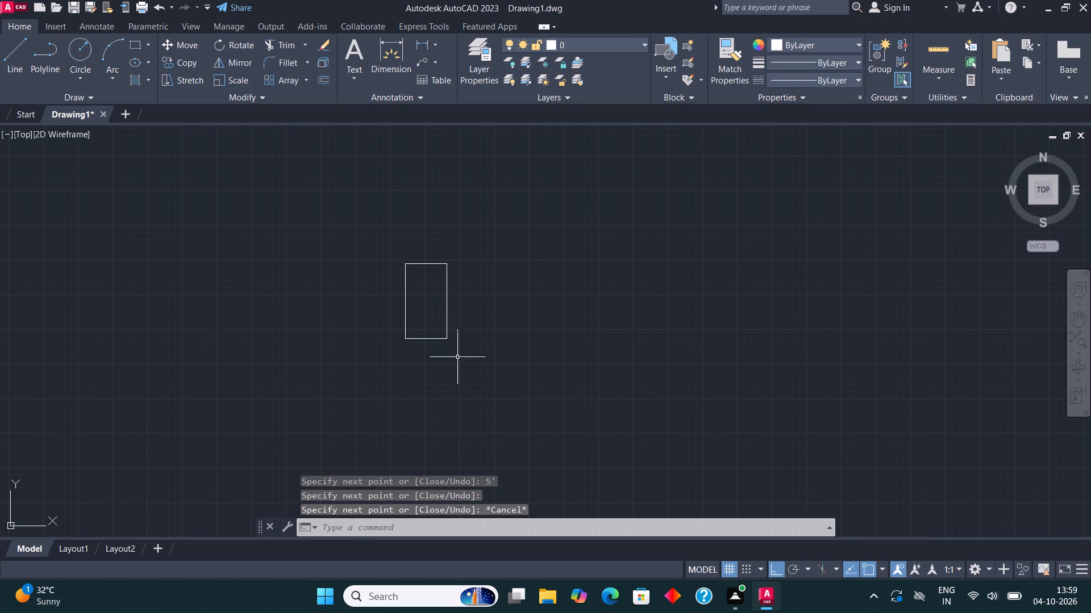
click(456, 364)
click(369, 227)
click(326, 78)
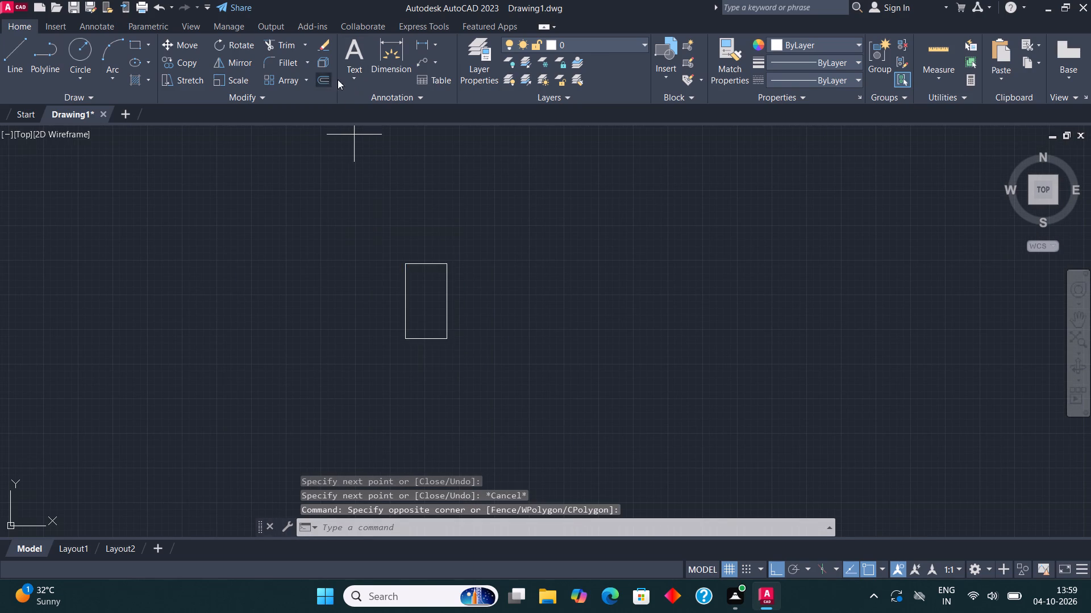
click(422, 263)
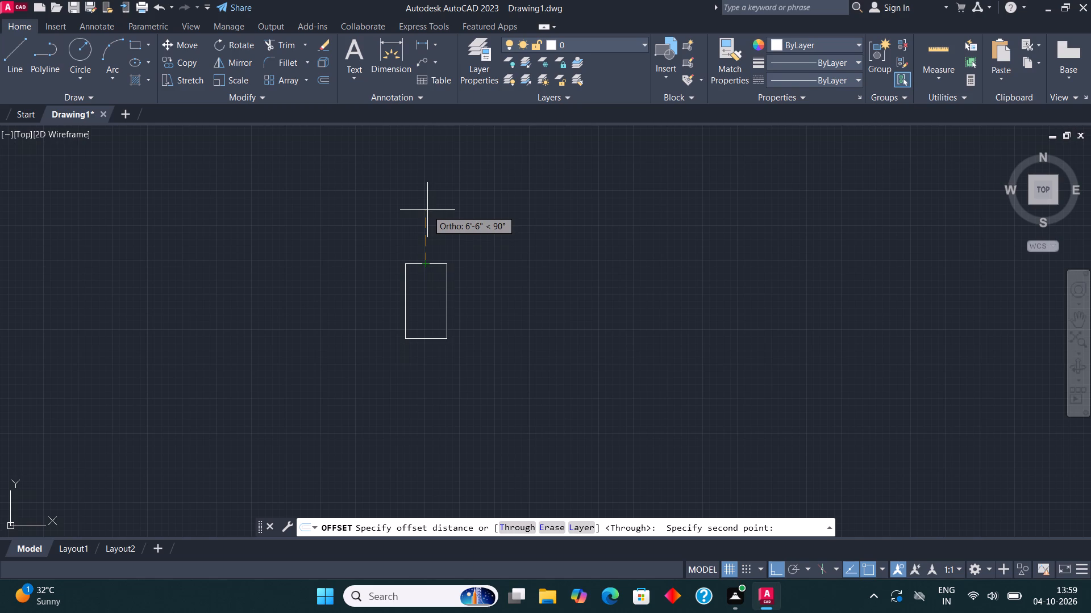
text(9")
key(Return)
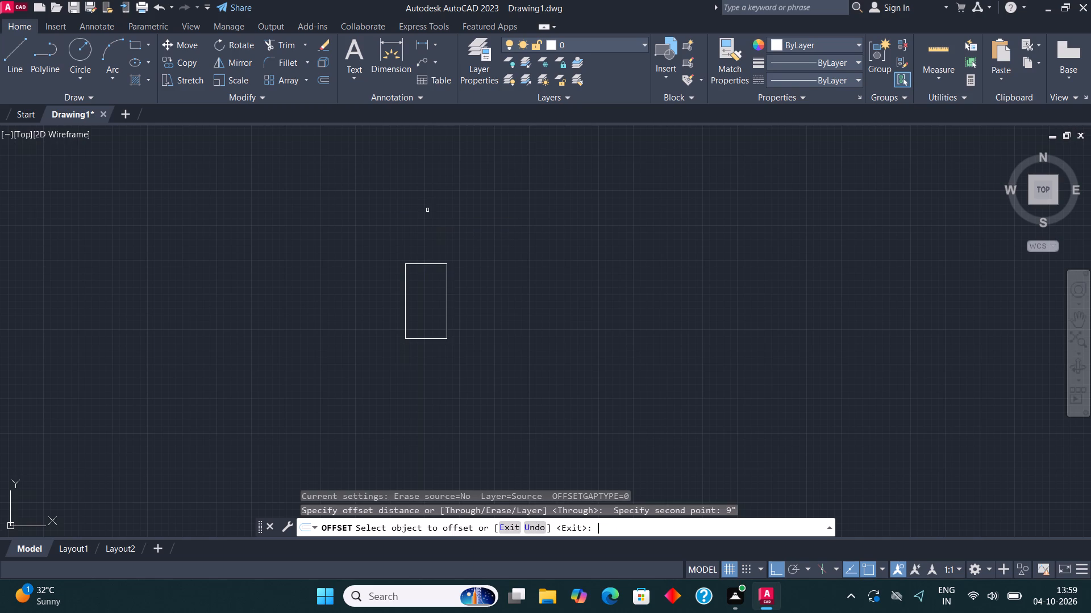
click(423, 262)
click(435, 237)
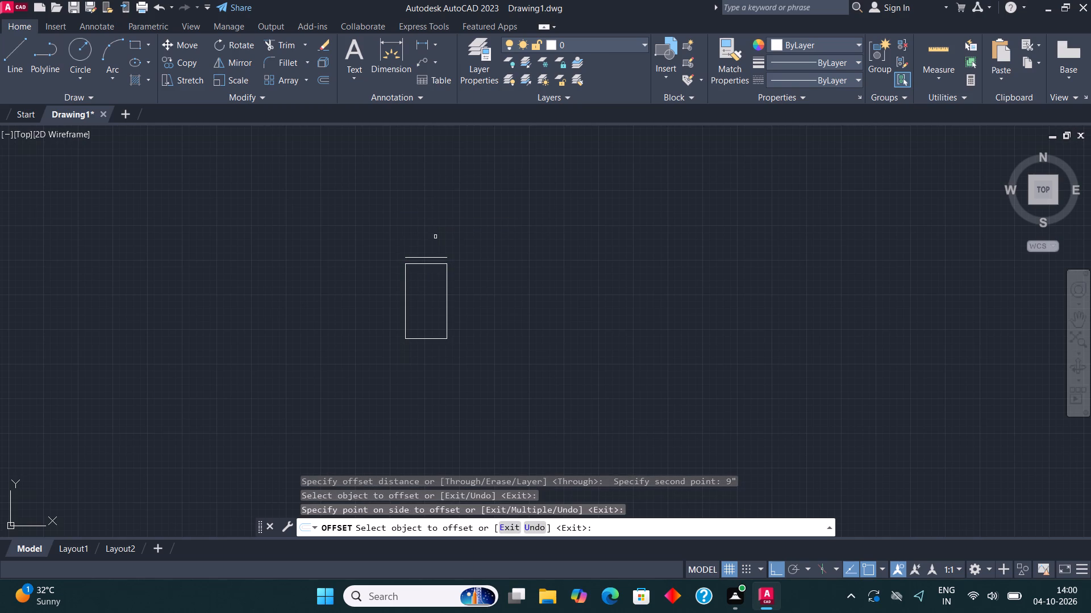
click(405, 299)
click(397, 293)
key(Escape)
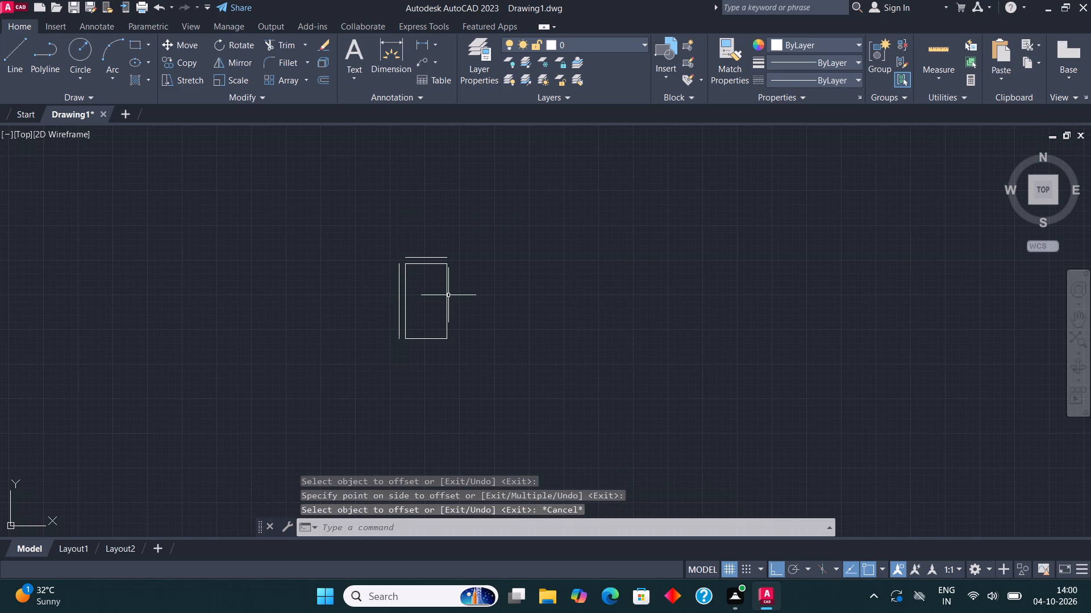
Offset the rectangle's right and bottom edges outward by 4.5".
click(323, 77)
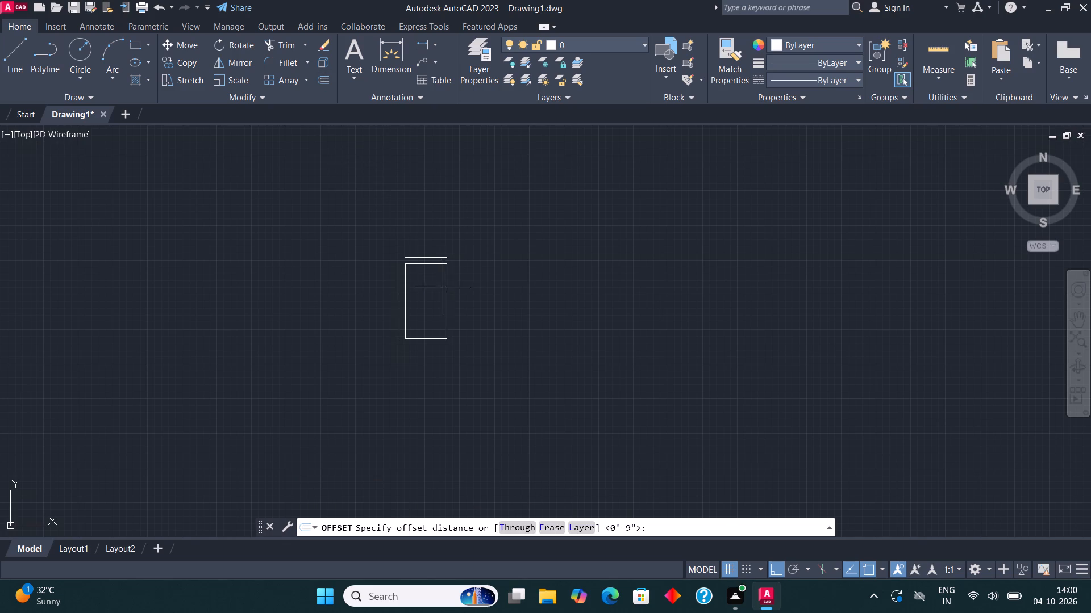
click(443, 293)
text(4.5")
key(Return)
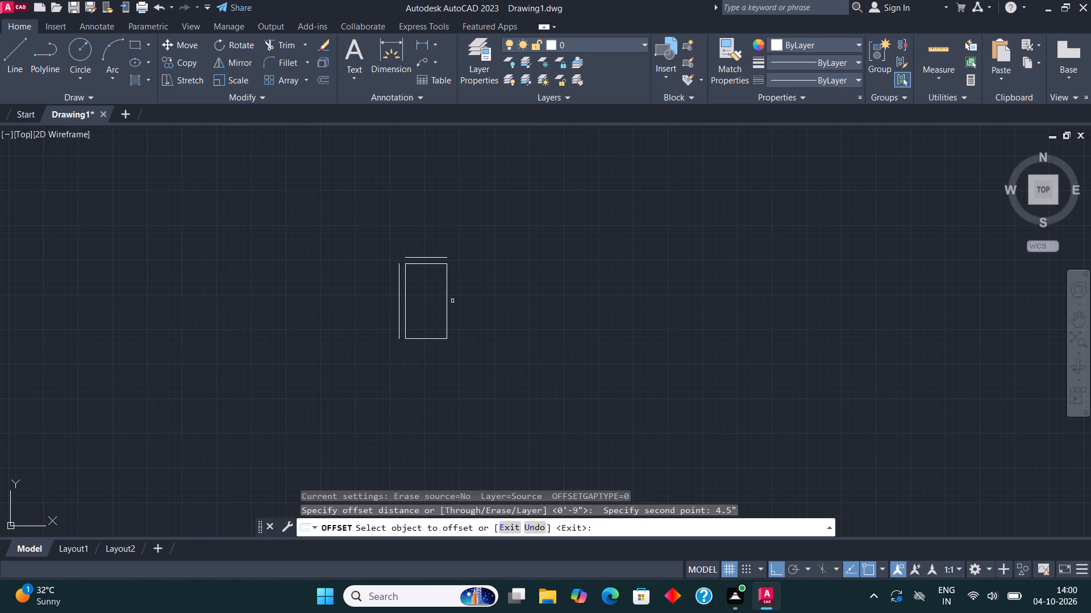
click(447, 289)
click(472, 292)
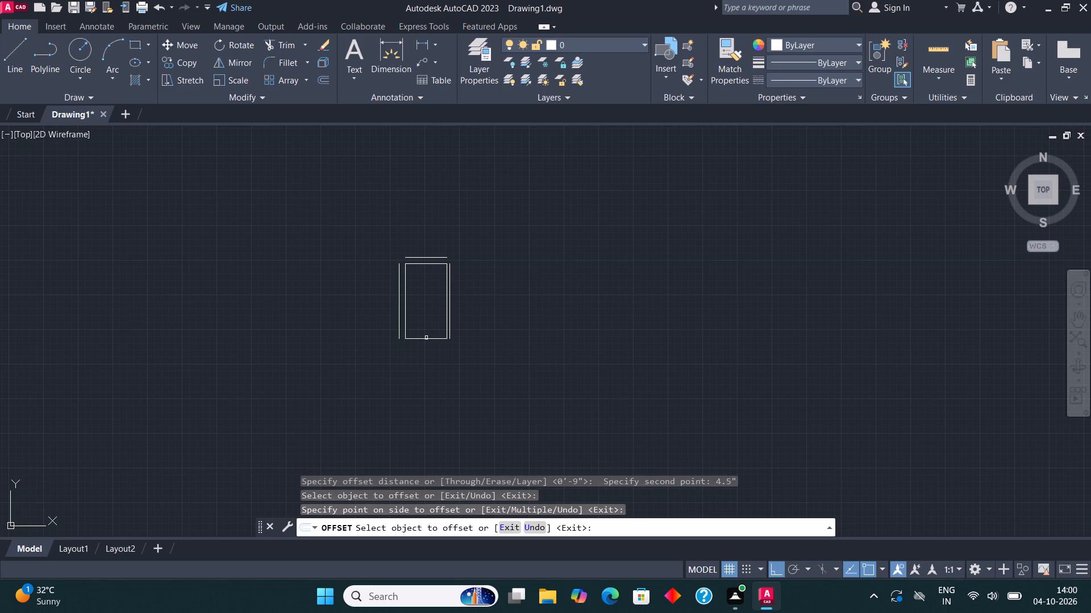
click(426, 341)
click(429, 365)
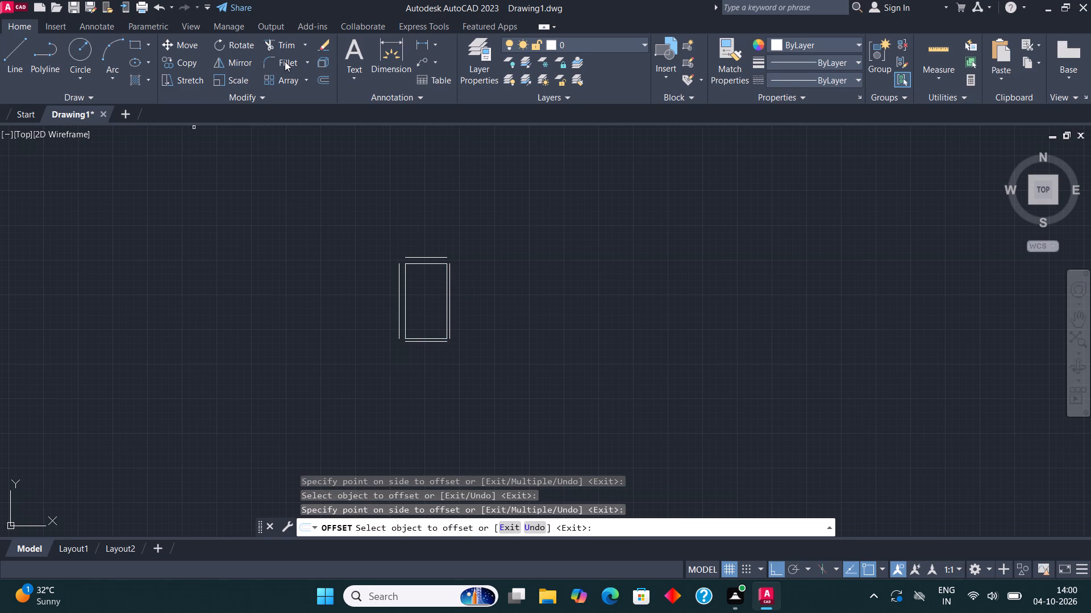
Fillet the four offset wall lines together into closed square corners around the 5' by 9' room.
click(285, 61)
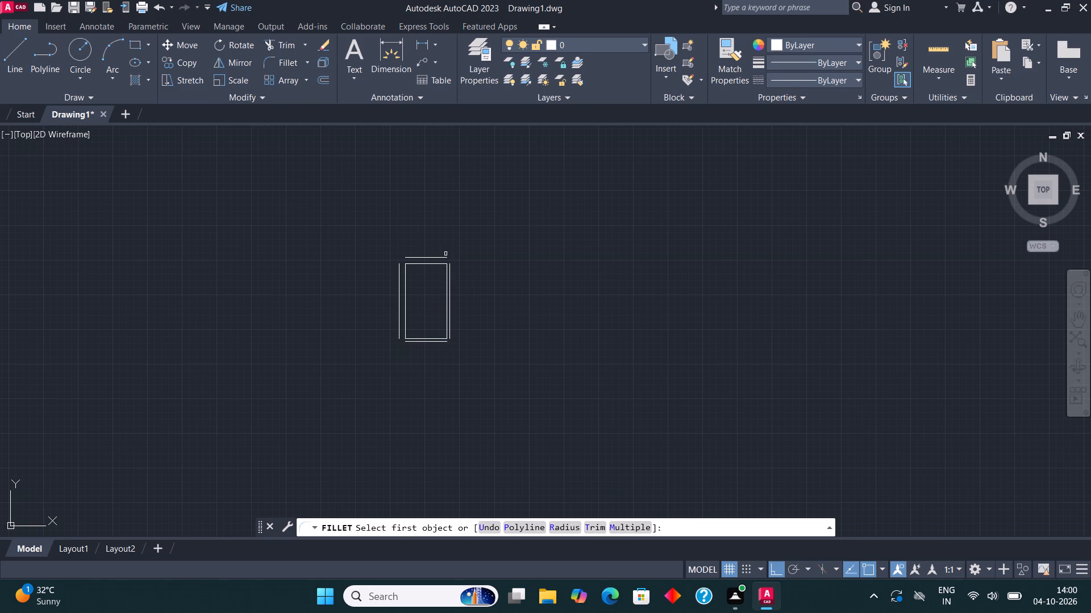
click(437, 258)
click(397, 276)
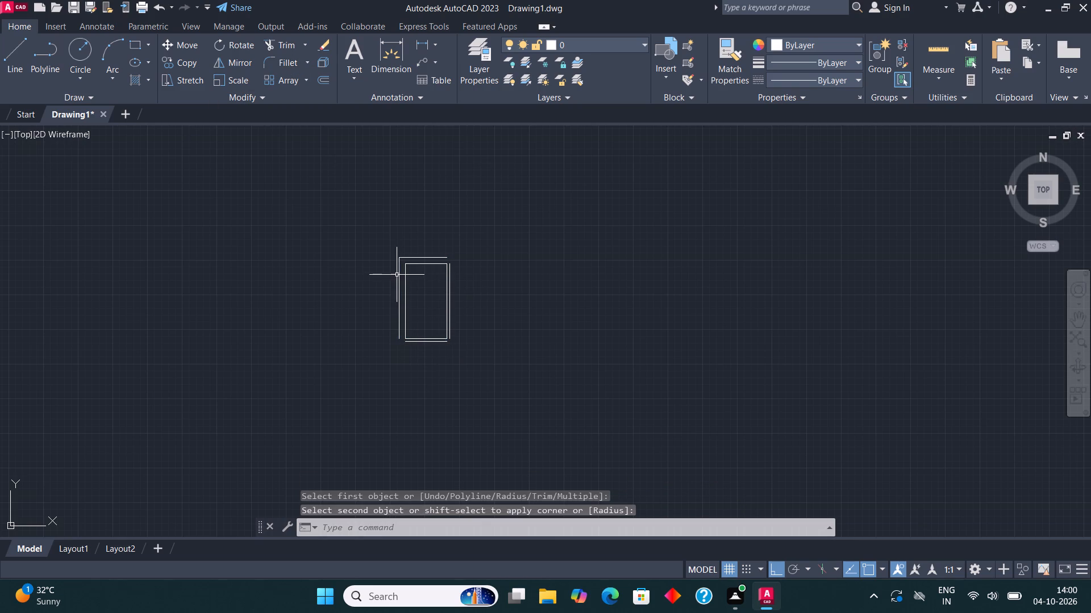
click(279, 58)
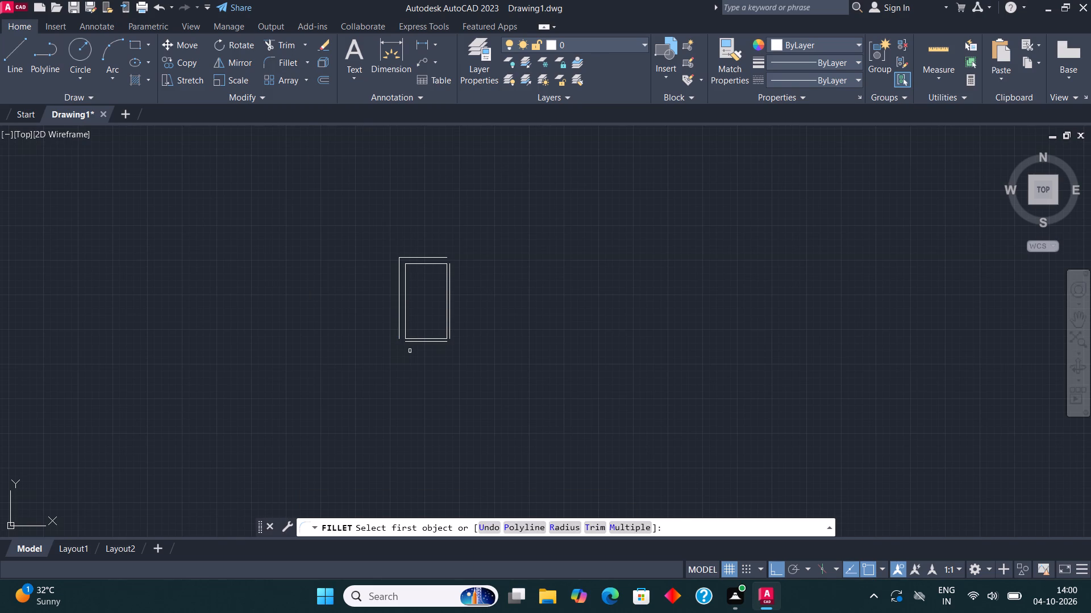
click(399, 331)
click(409, 343)
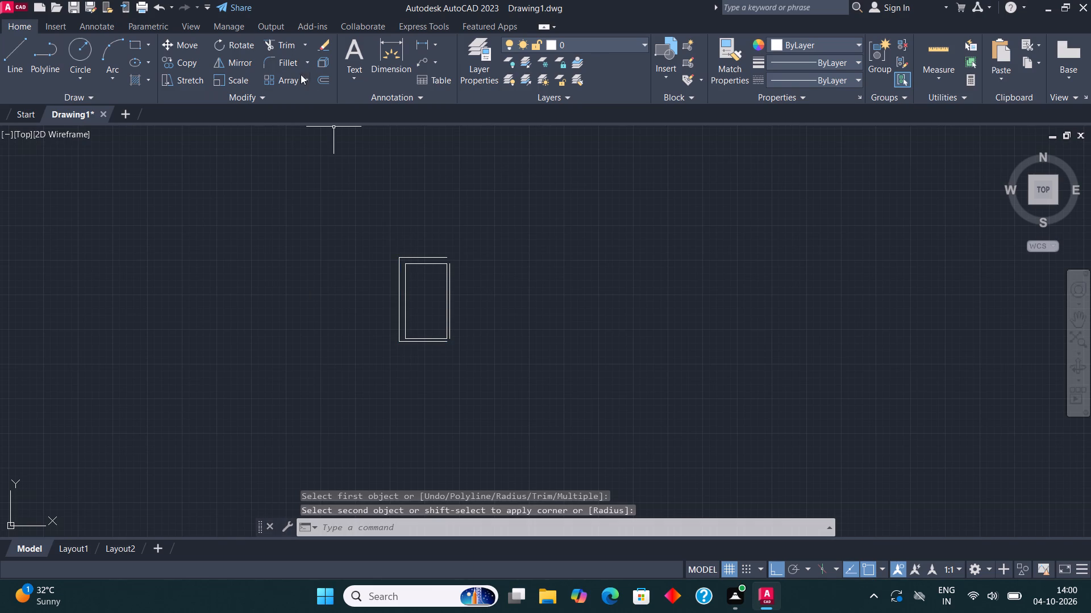
click(289, 62)
click(438, 257)
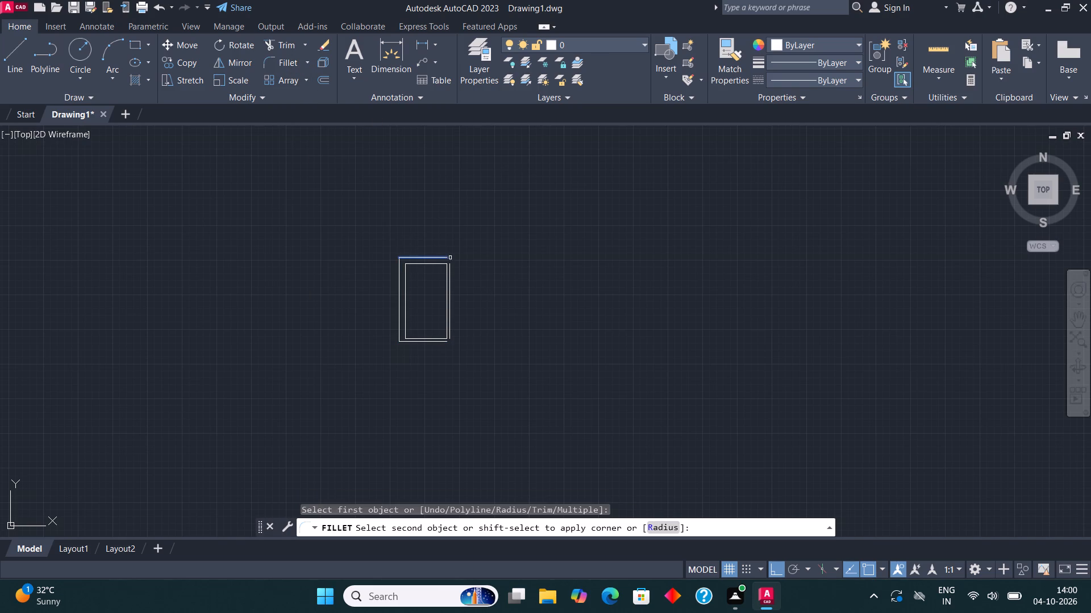
click(449, 280)
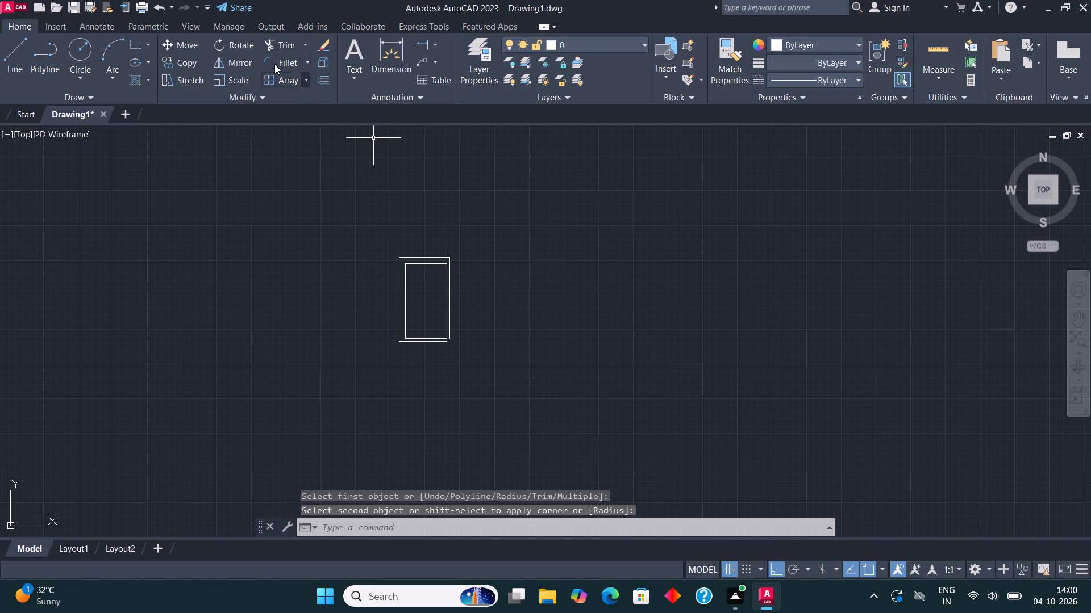
click(271, 60)
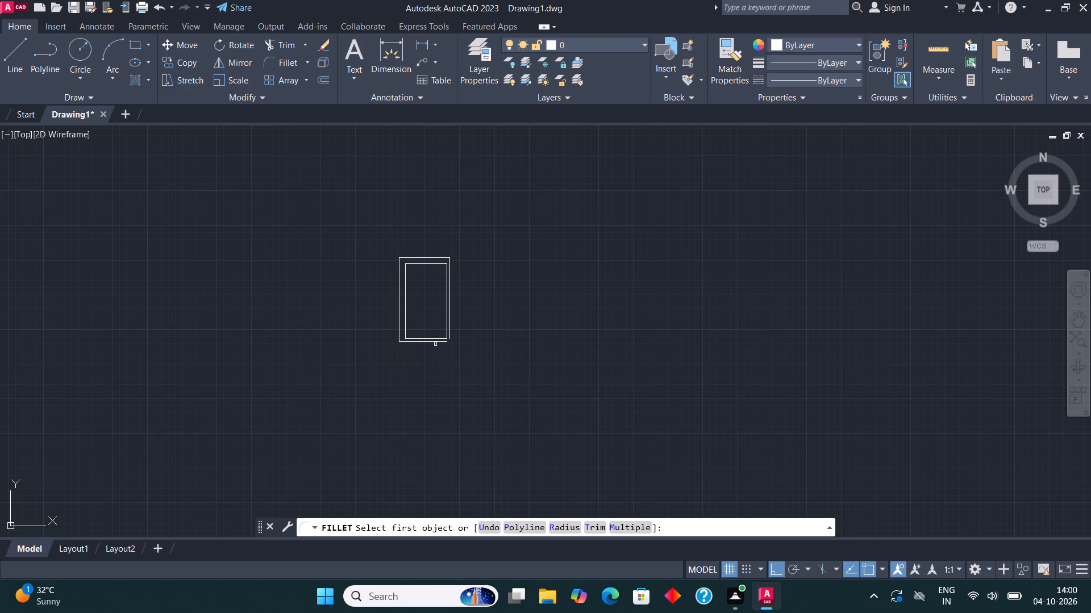
click(435, 342)
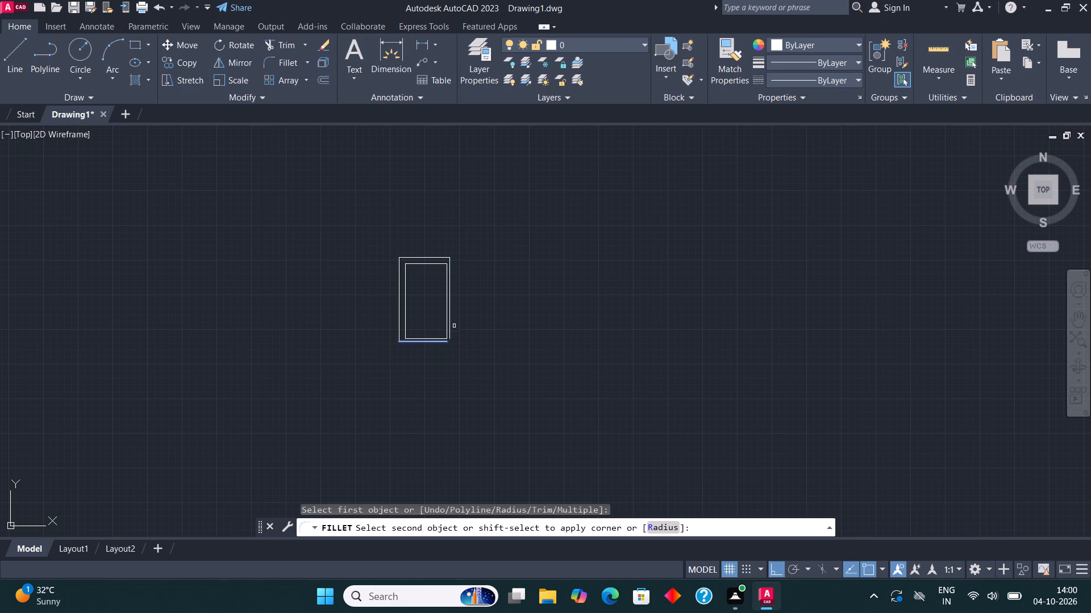
click(448, 310)
Draw a second room's outline below the first, 6'6" down from the outer bottom wall line, 5' across, and back up to that wall.
middle_drag(410, 270, 309, 287)
middle_drag(313, 283, 333, 188)
scroll(326, 249, up, 1)
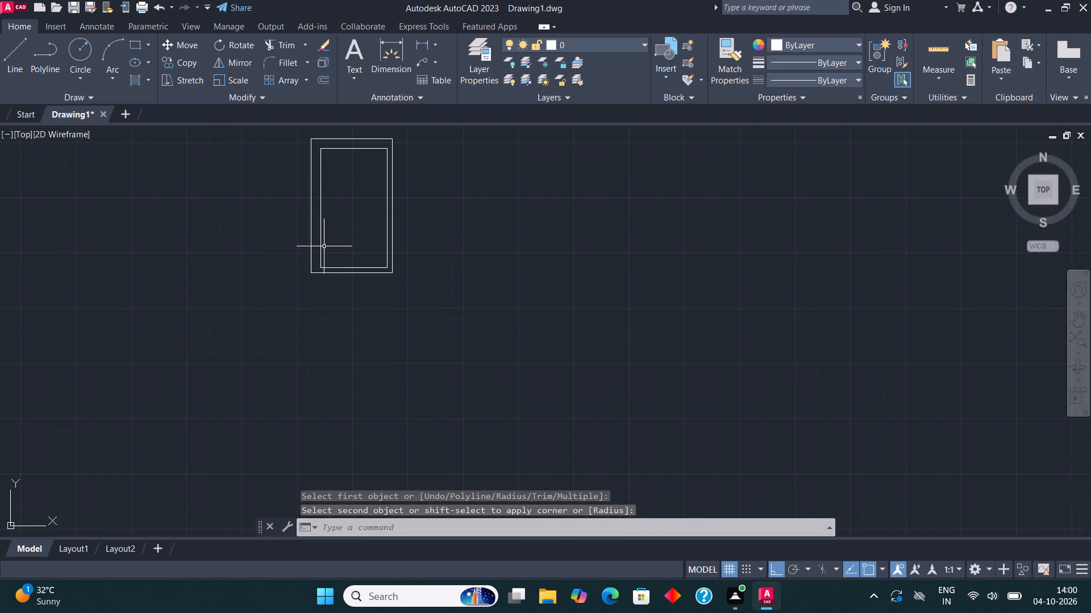
click(9, 49)
scroll(307, 283, up, 3)
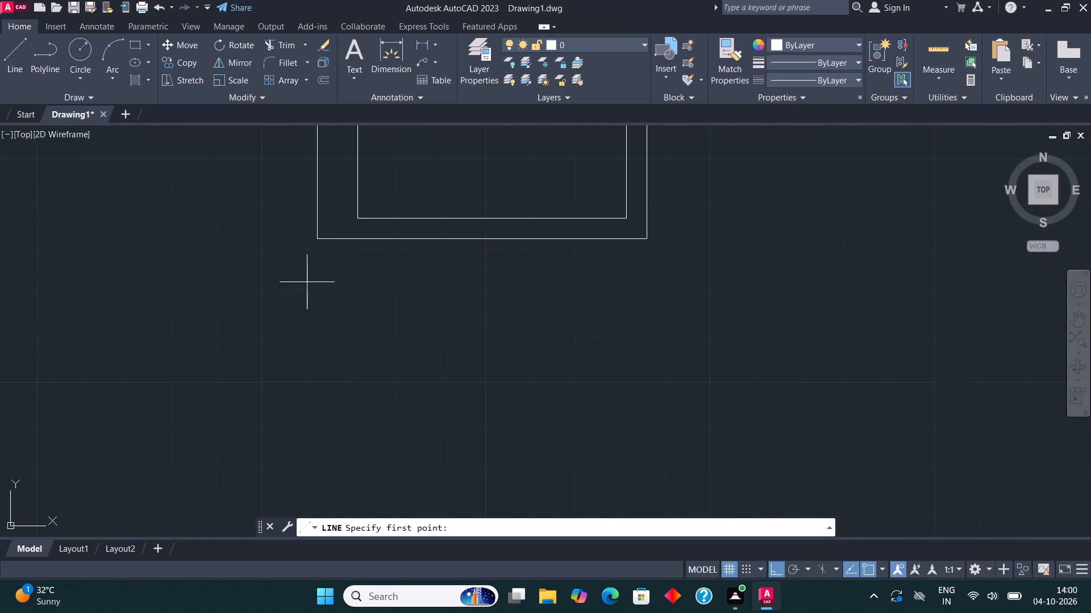
click(359, 238)
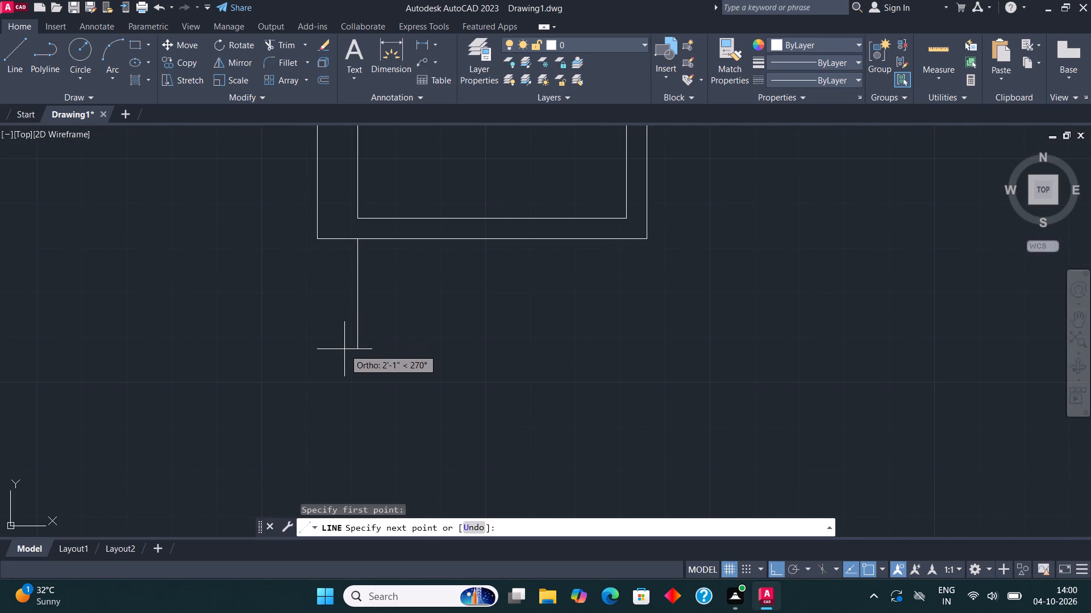
text(6'6)
key(shift+quotedbl)
key(Return)
scroll(362, 344, down, 3)
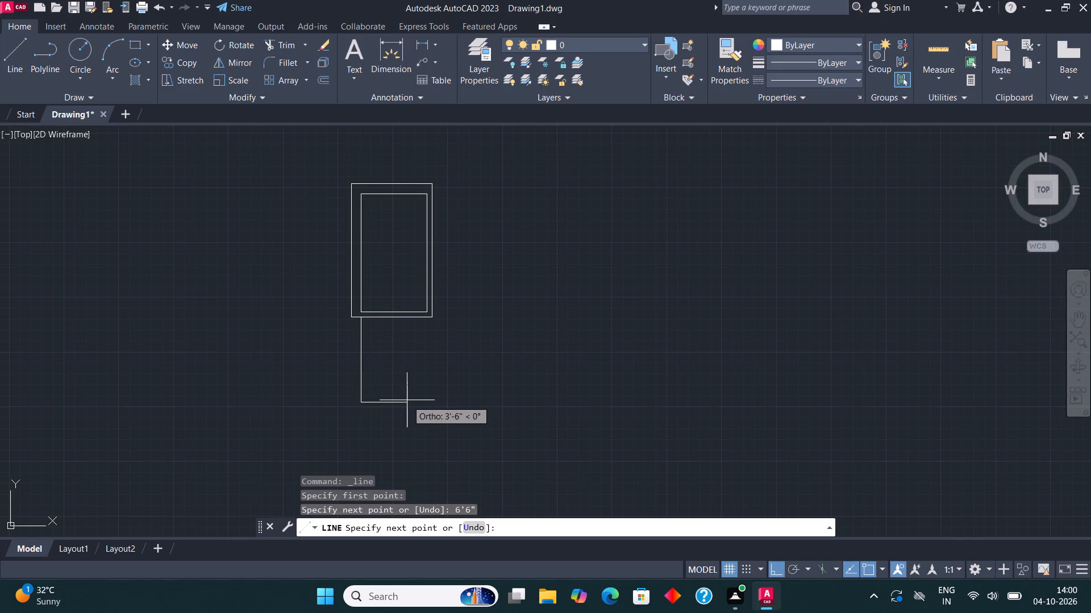
scroll(407, 400, up, 1)
text(5')
key(Return)
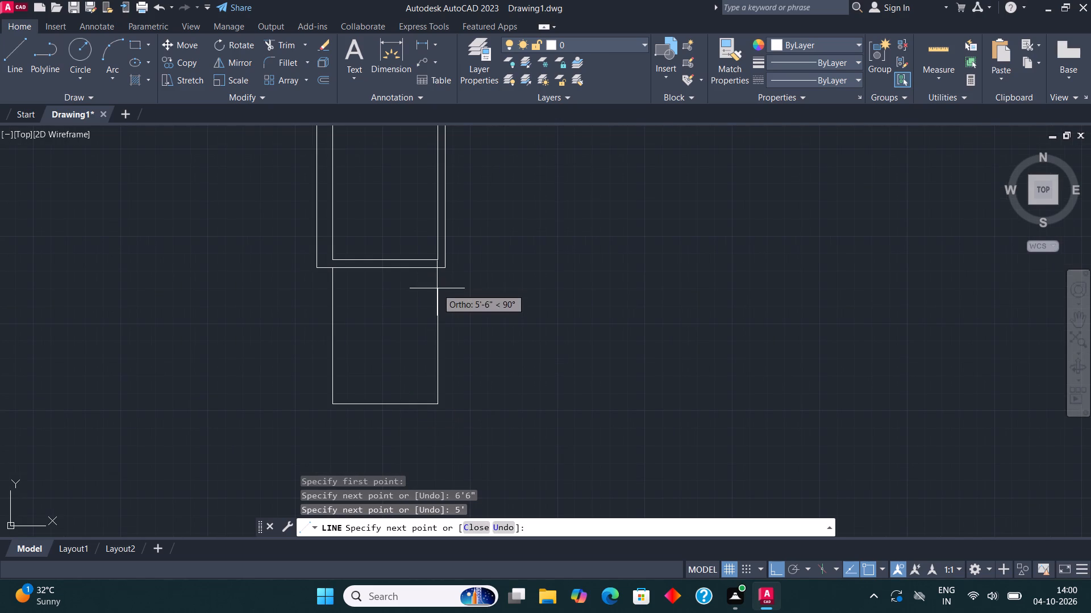
click(438, 268)
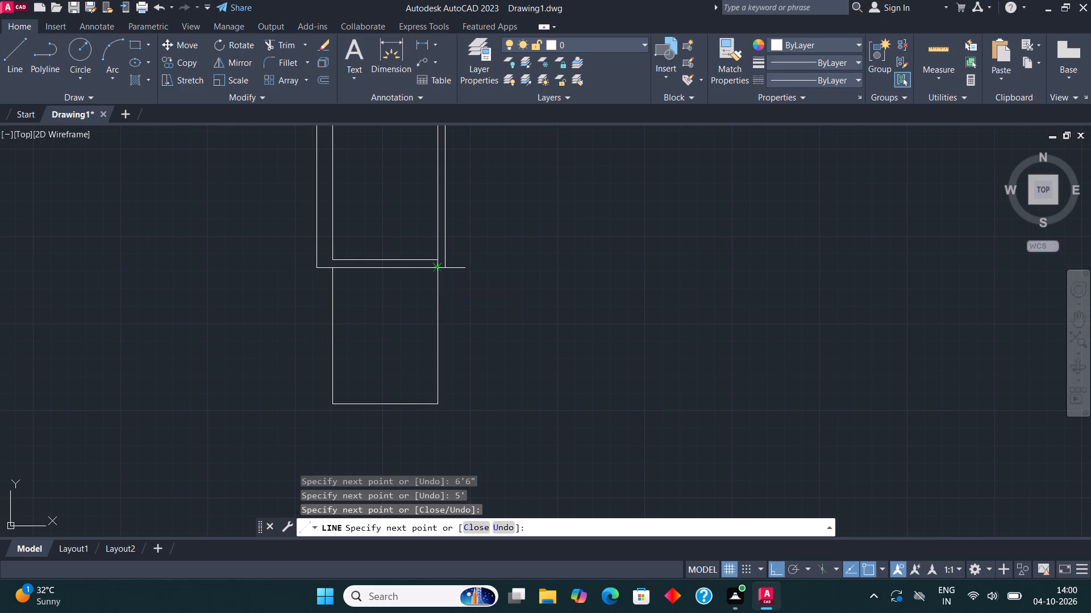
key(Escape)
Offset the lower room's bottom and right edges outward by 4.5".
scroll(438, 246, down, 1)
scroll(436, 308, up, 1)
click(442, 396)
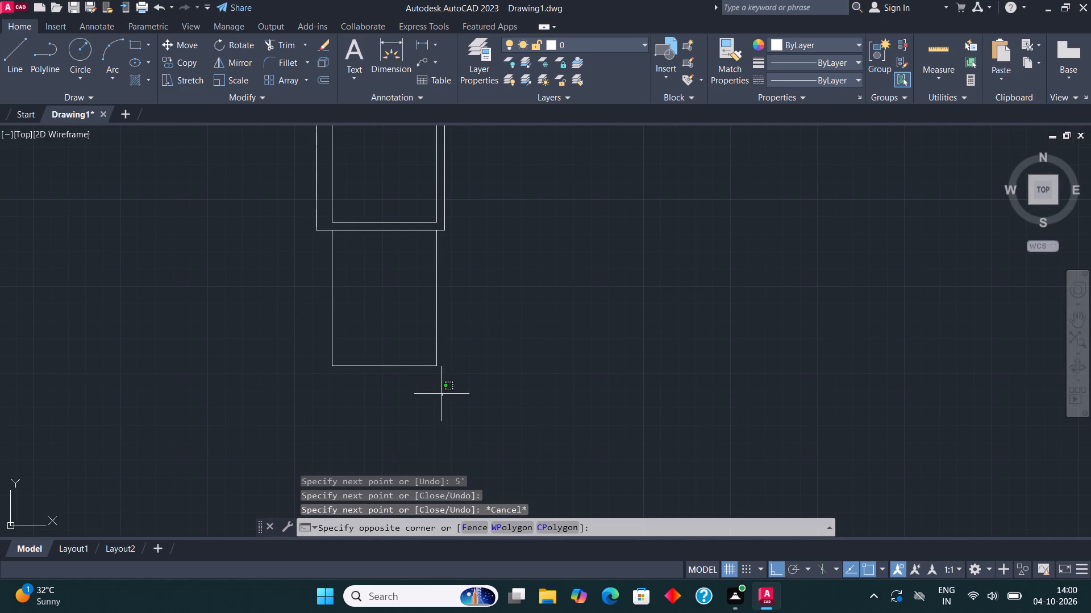
click(418, 347)
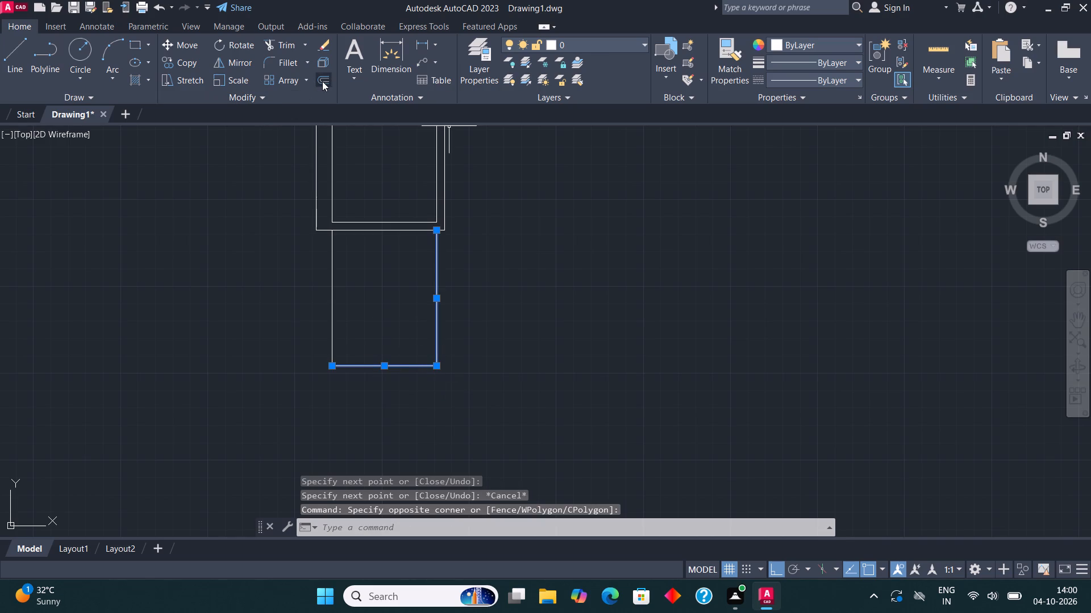
click(322, 81)
click(369, 366)
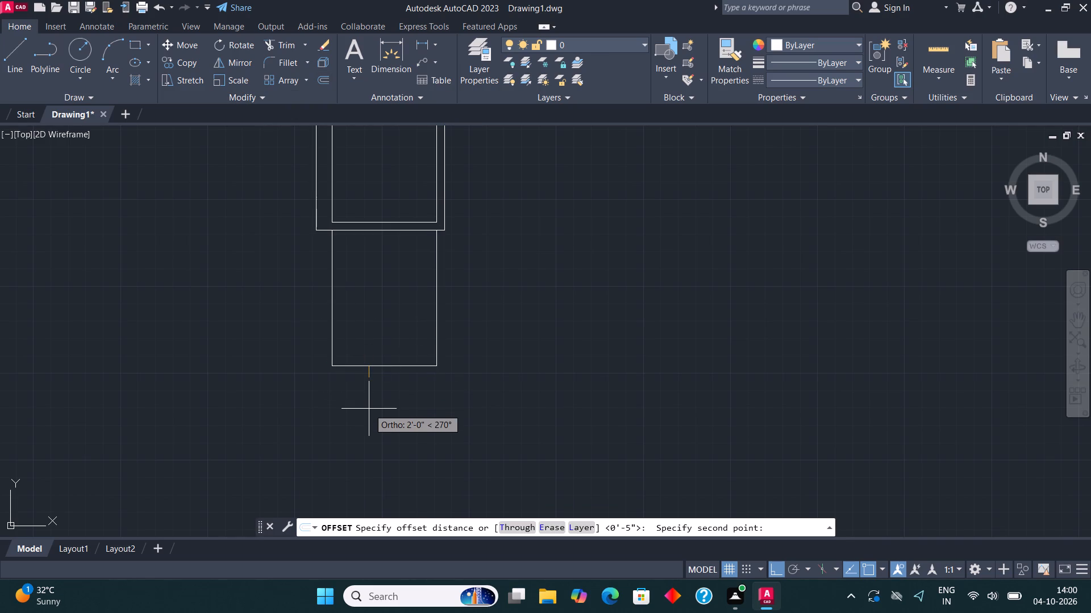
text(4.5")
key(Return)
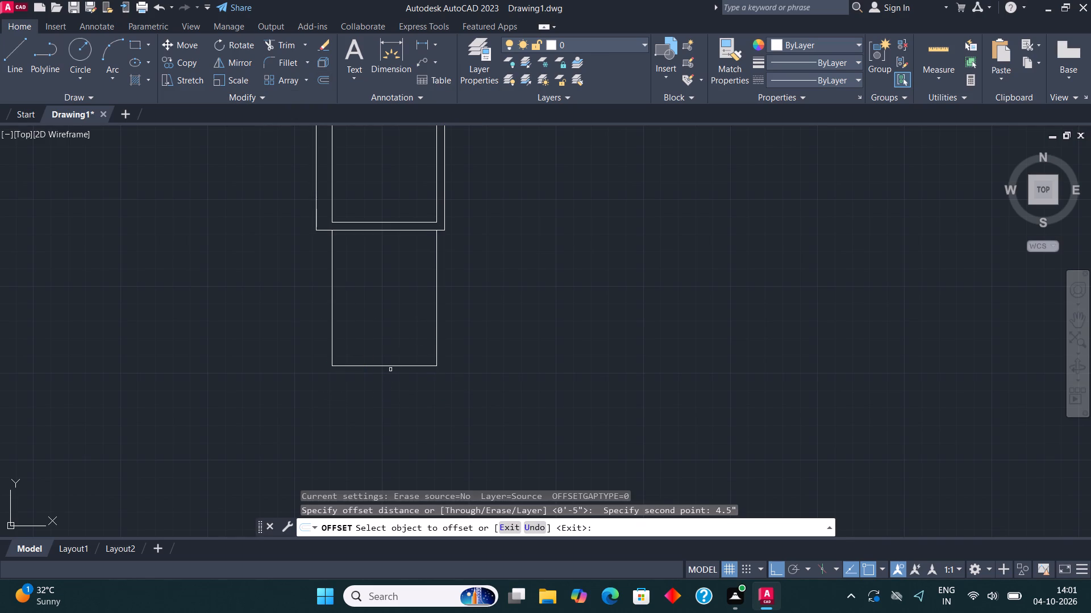
drag(390, 367, 392, 385)
click(393, 391)
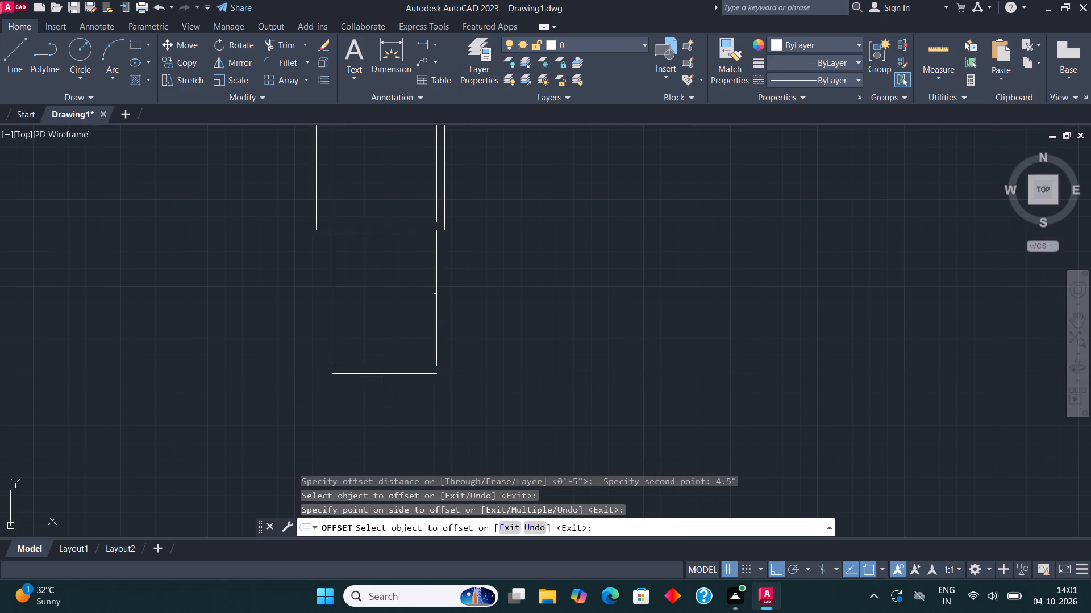
click(435, 296)
click(459, 298)
key(Escape)
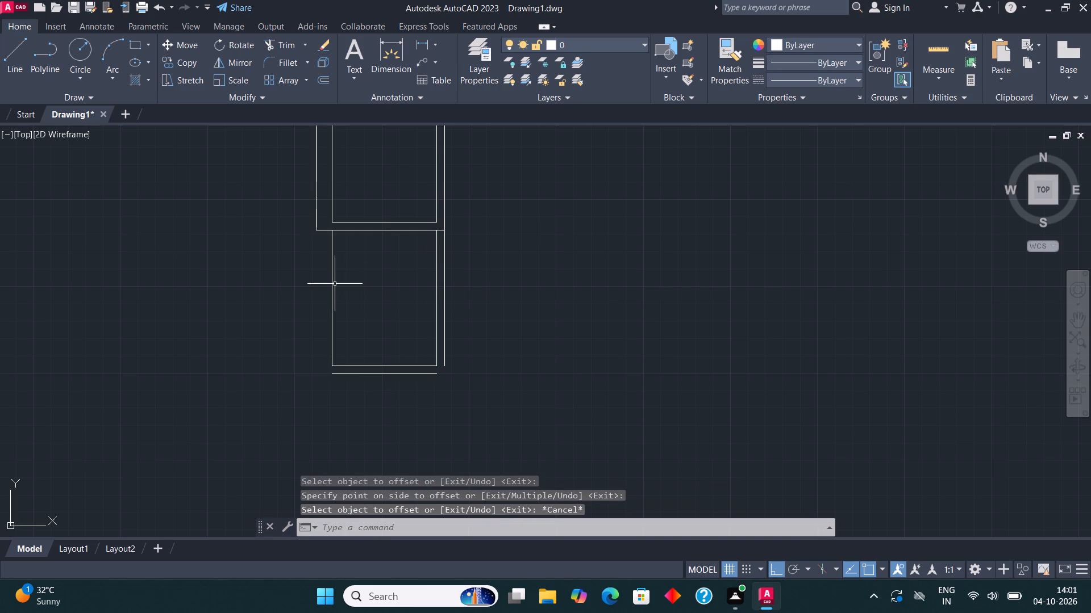
Copy the lower room's left edge 9" outward to the left.
click(331, 280)
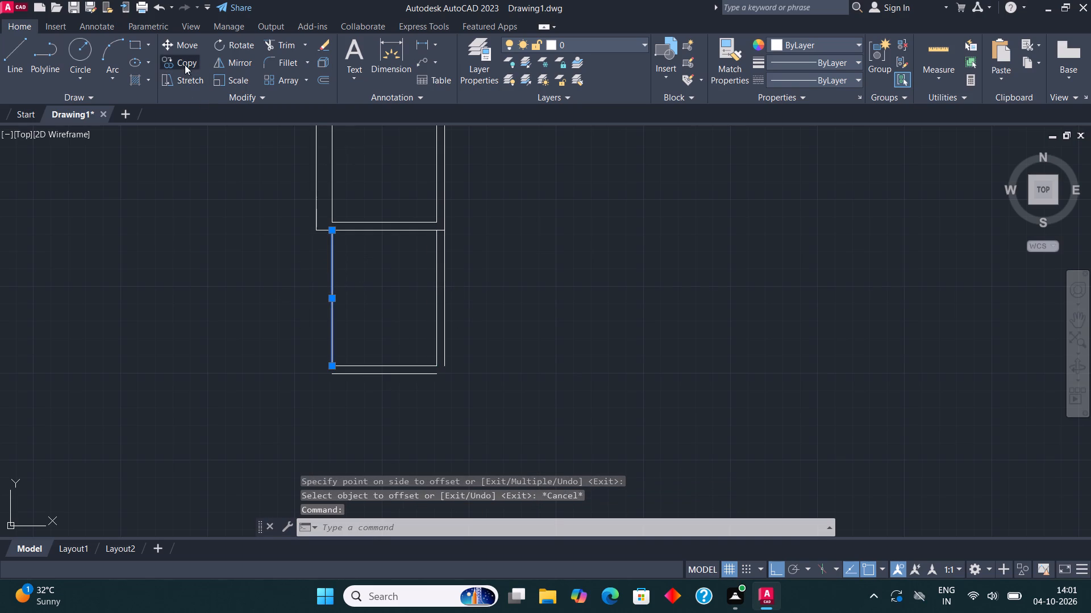
click(186, 65)
click(331, 303)
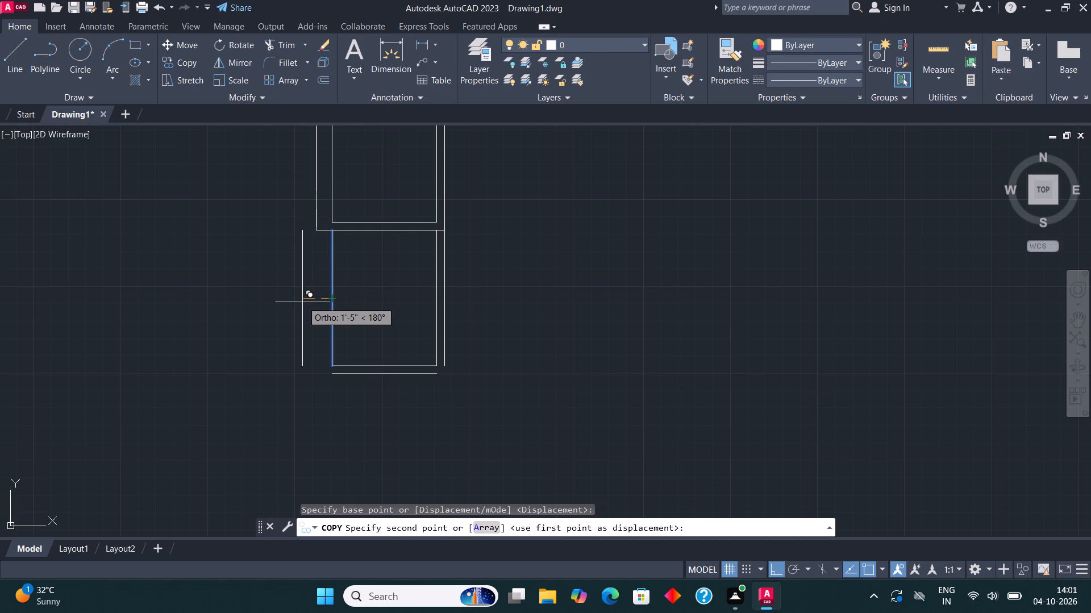
text(9")
key(Return)
key(Escape)
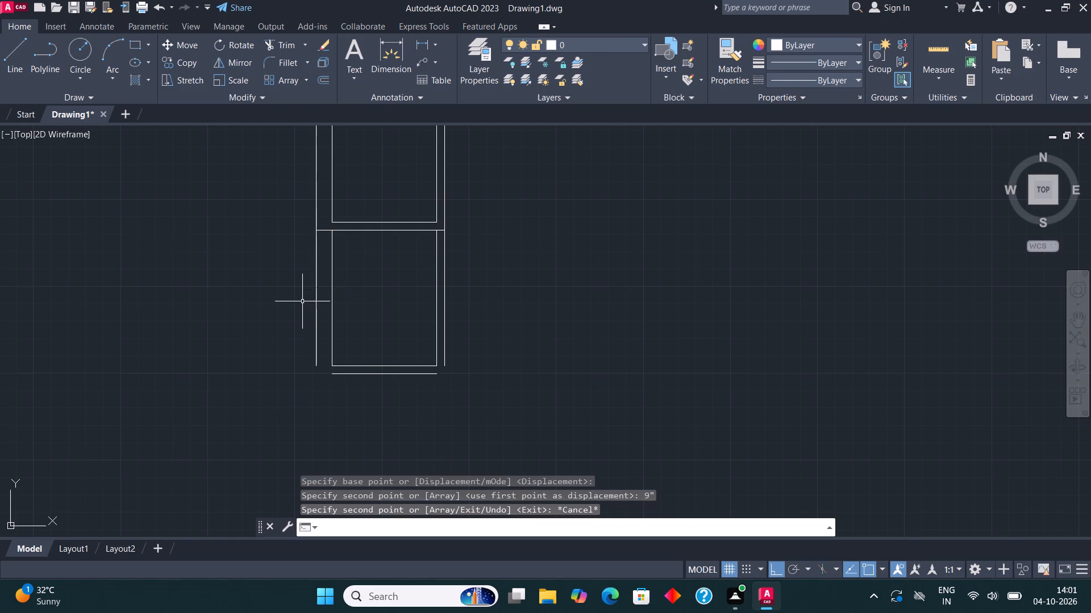
Fillet the lower room's outer wall lines into square corners at its bottom left and bottom right.
click(282, 65)
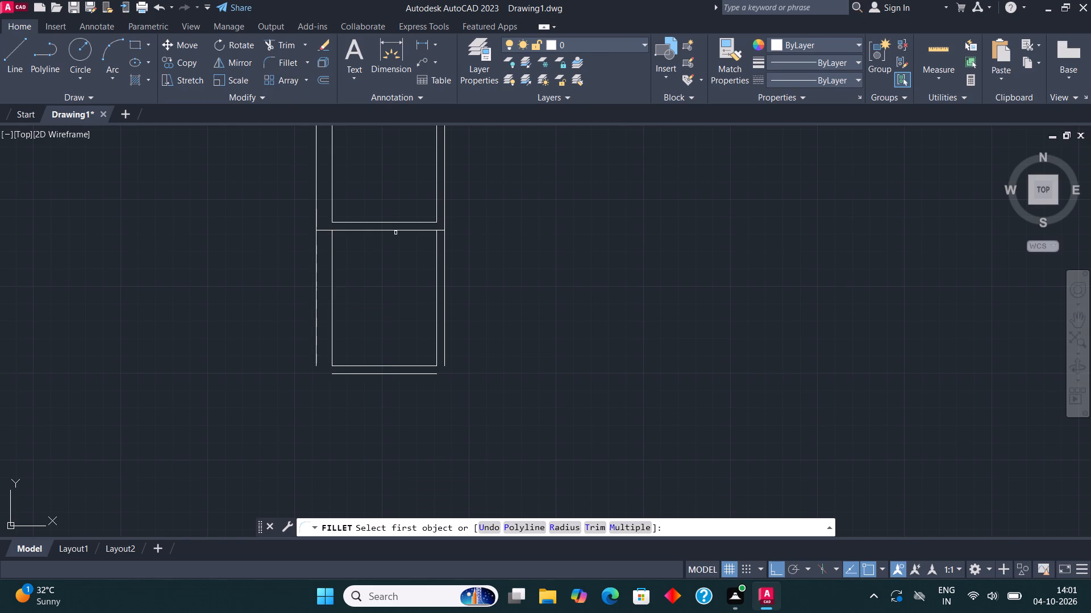
click(317, 315)
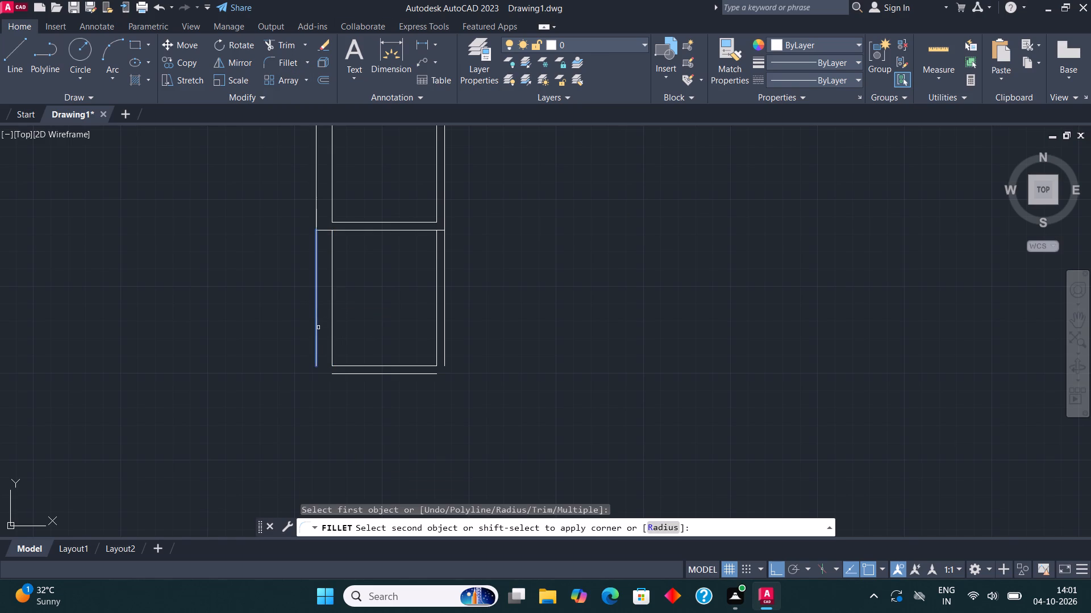
click(340, 374)
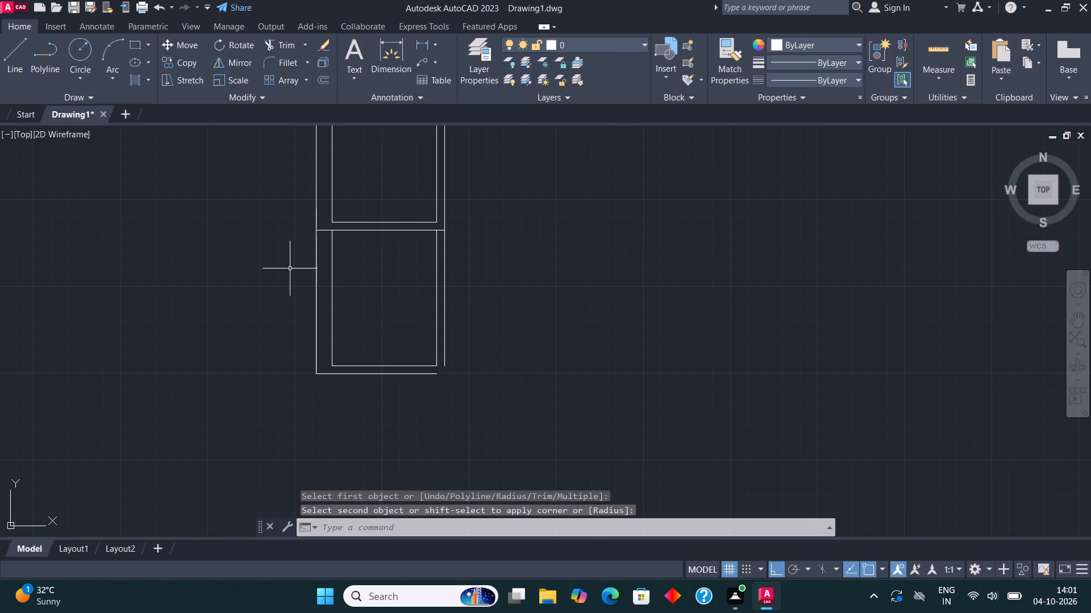
click(286, 59)
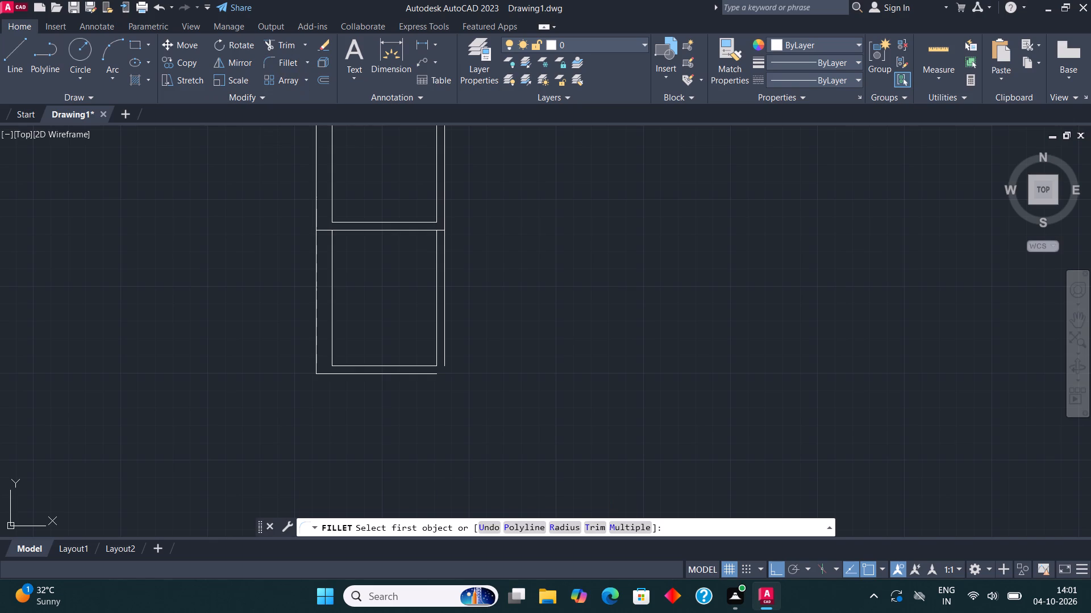
click(420, 373)
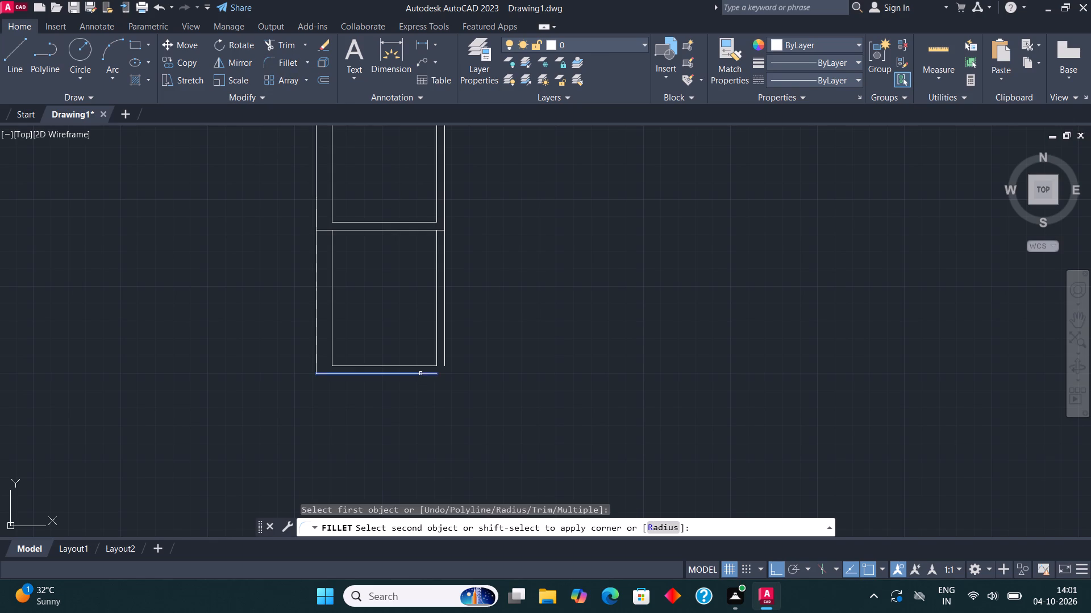
click(443, 358)
scroll(355, 263, down, 2)
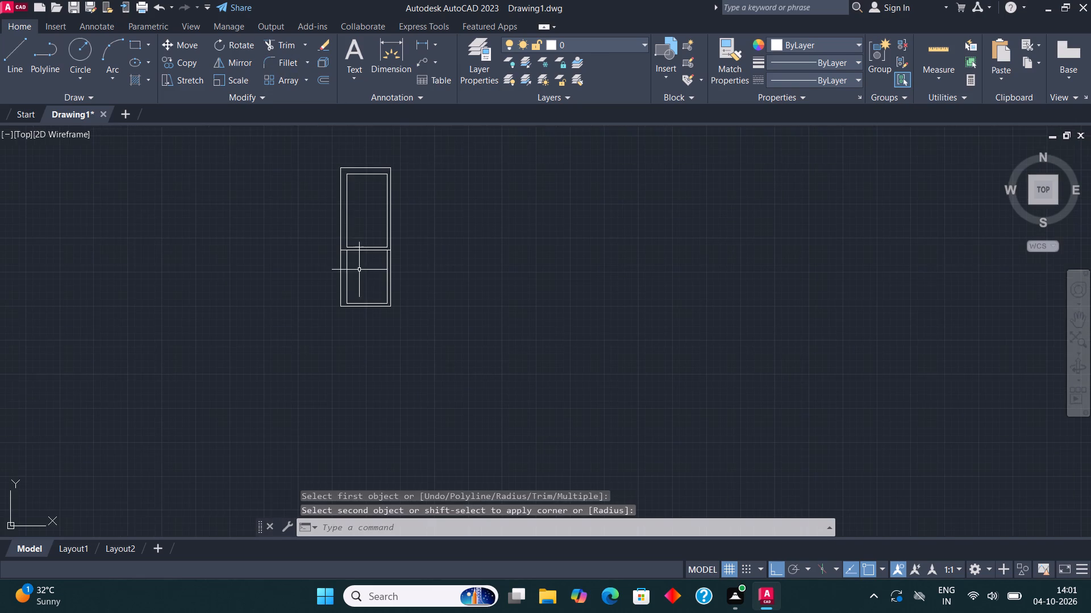
middle_drag(365, 283, 353, 375)
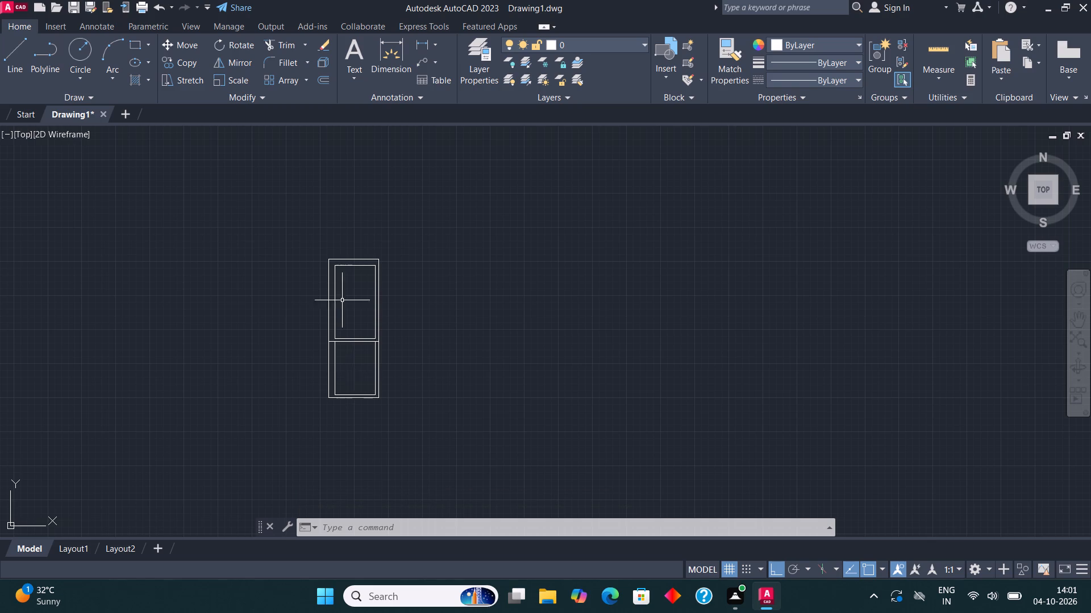
Draw a third room's outline from the lower room's inner bottom-left corner: down to the outer wall line, 14'7.5" across, 8' down, 14'7.5" back, and closed.
scroll(339, 284, down, 1)
middle_drag(389, 381, 493, 313)
scroll(477, 276, up, 2)
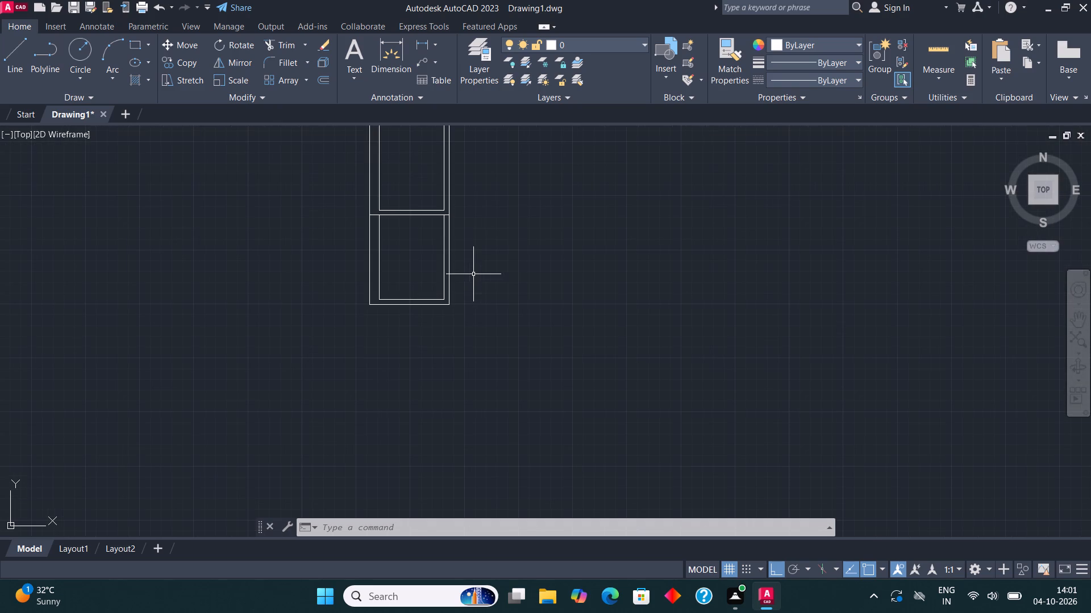
middle_drag(422, 291, 444, 290)
scroll(437, 296, up, 3)
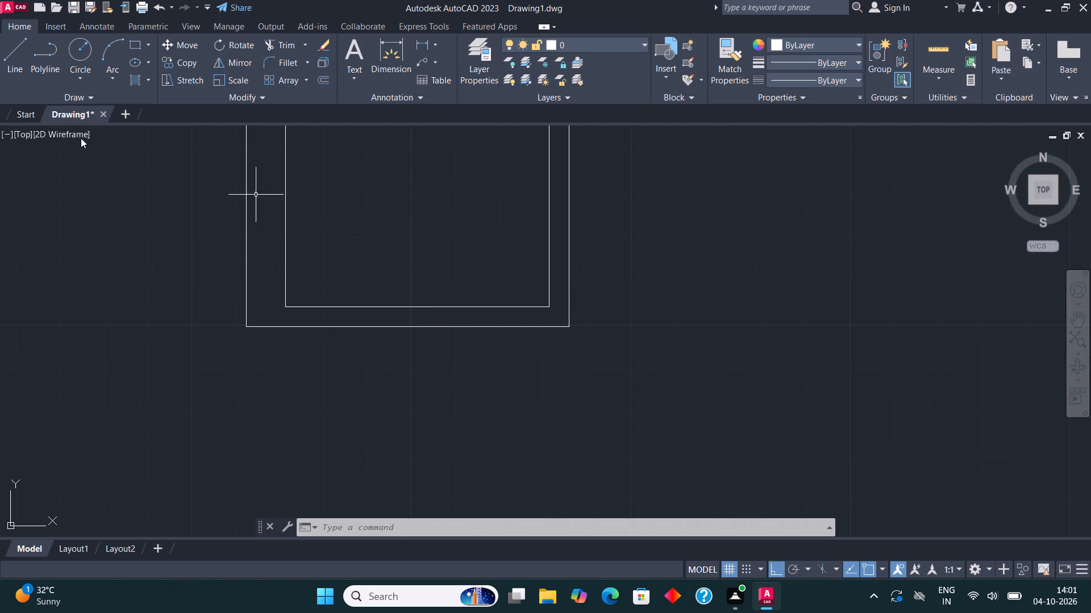
click(3, 57)
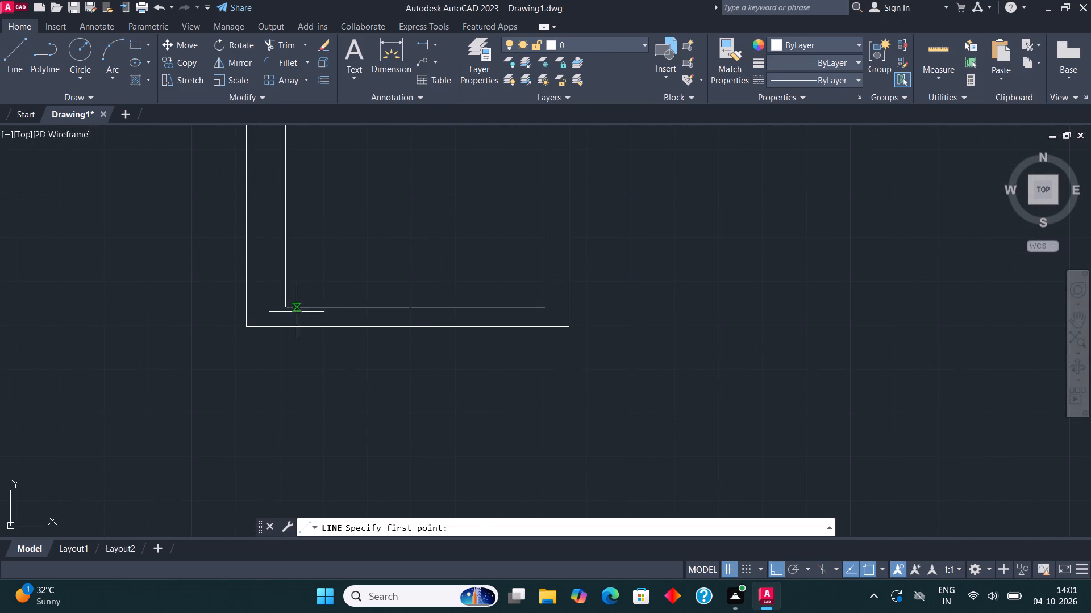
click(286, 303)
click(282, 325)
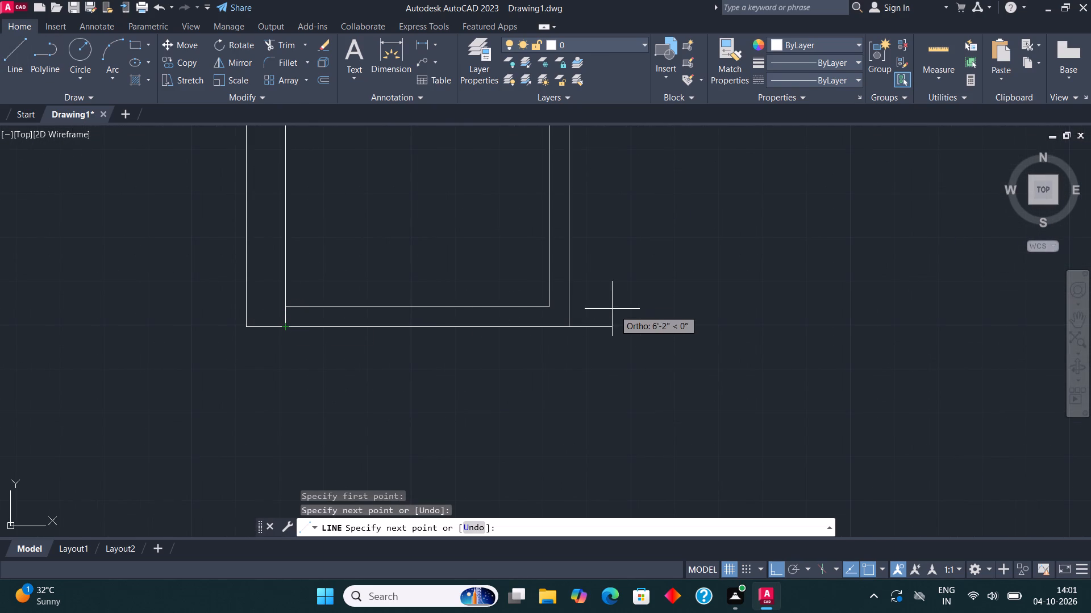
text(14)
key(apostrophe)
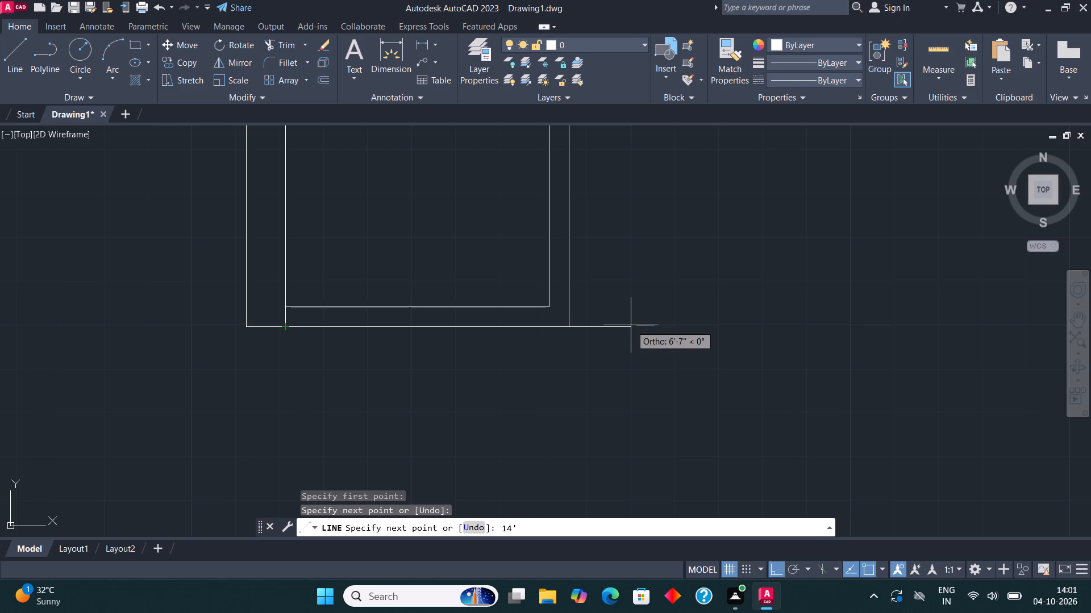
text(7.5")
key(Return)
scroll(627, 328, down, 4)
scroll(724, 362, up, 2)
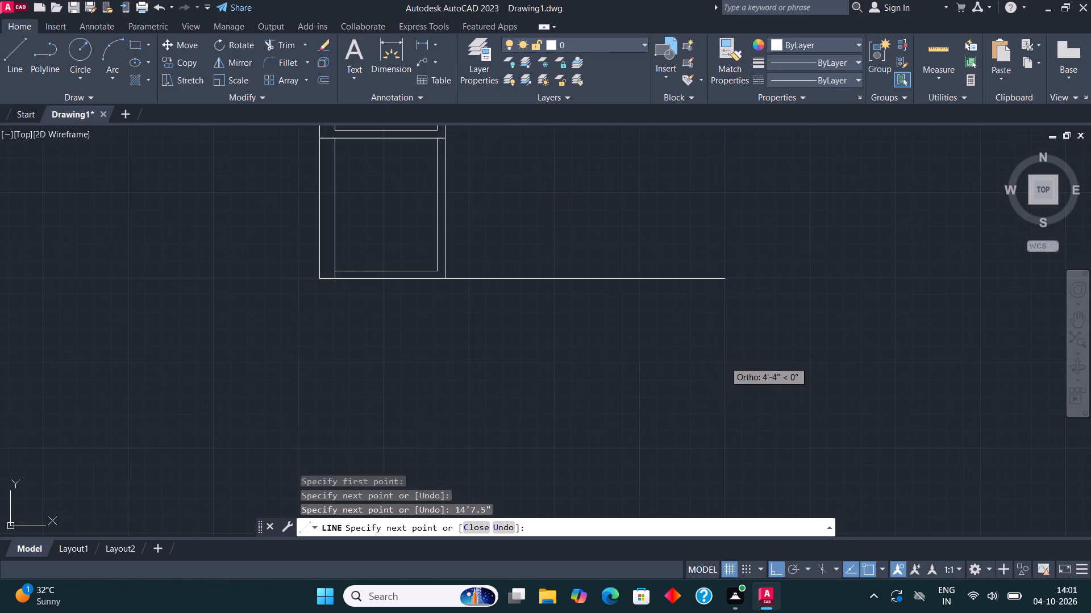
text(8')
key(Return)
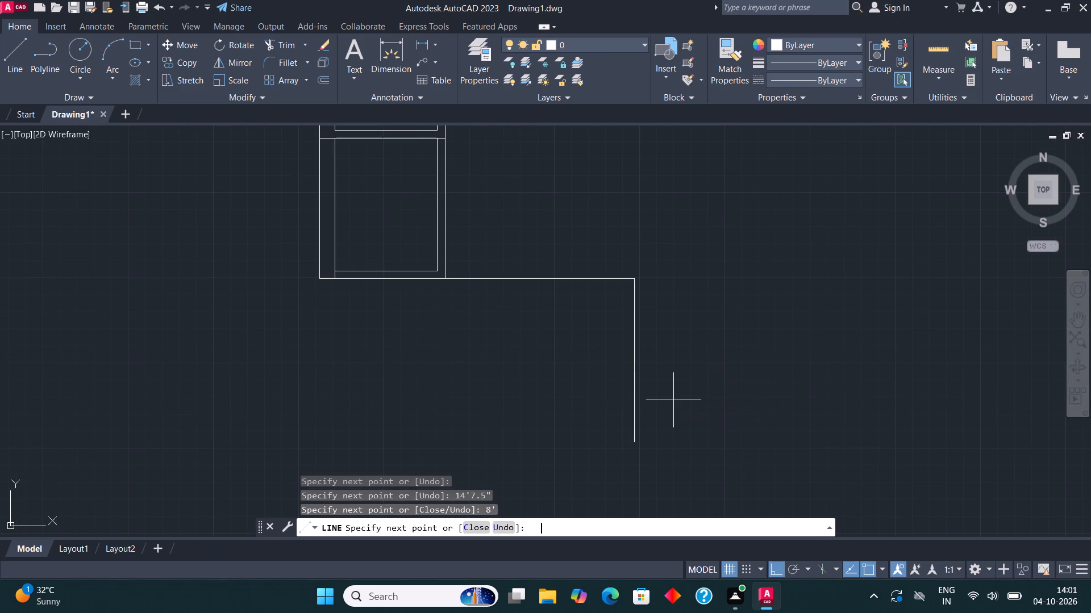
text(14'7.5")
key(Return)
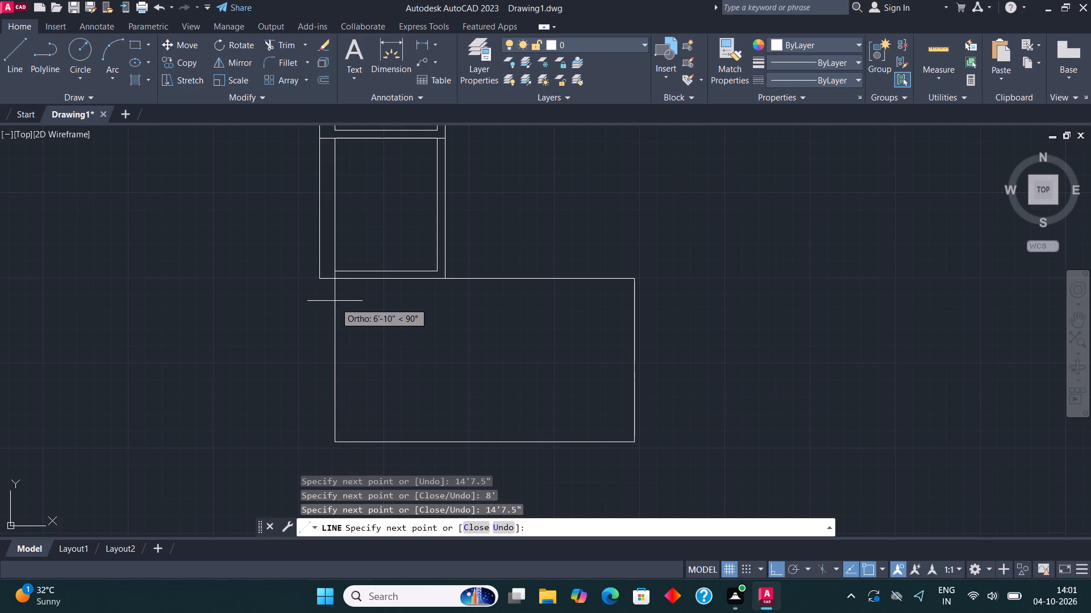
click(334, 279)
key(Escape)
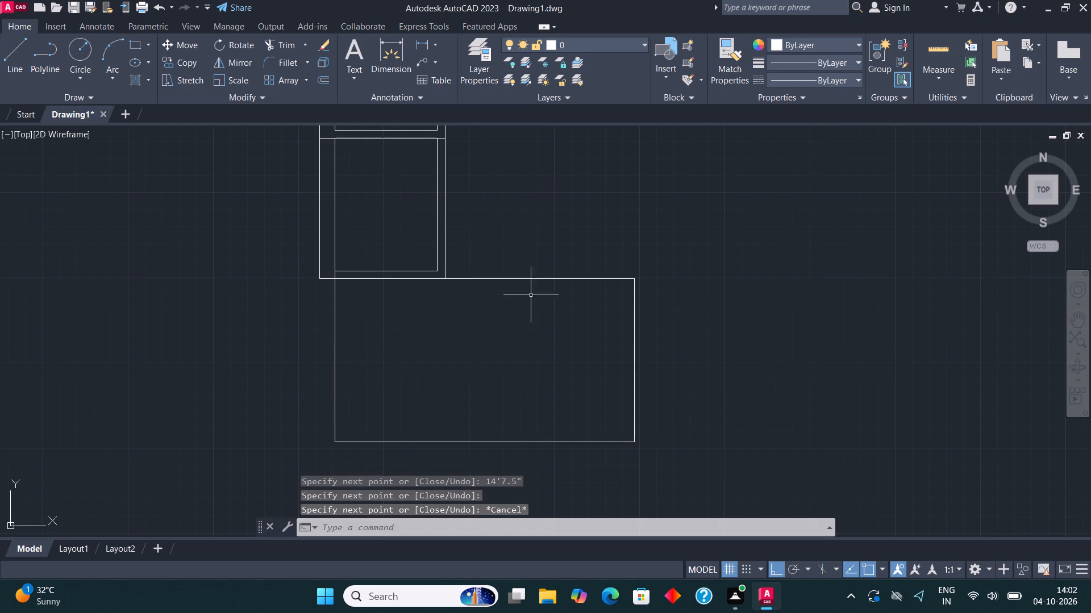
Offset the new room's left, bottom and right edges outward by 9".
middle_drag(533, 297, 534, 255)
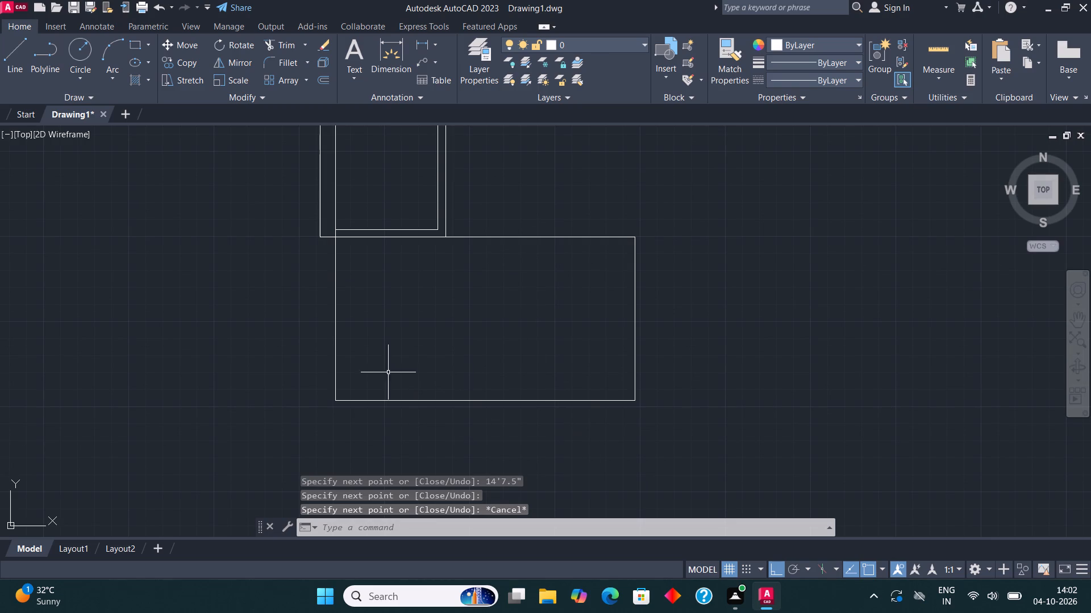
click(332, 303)
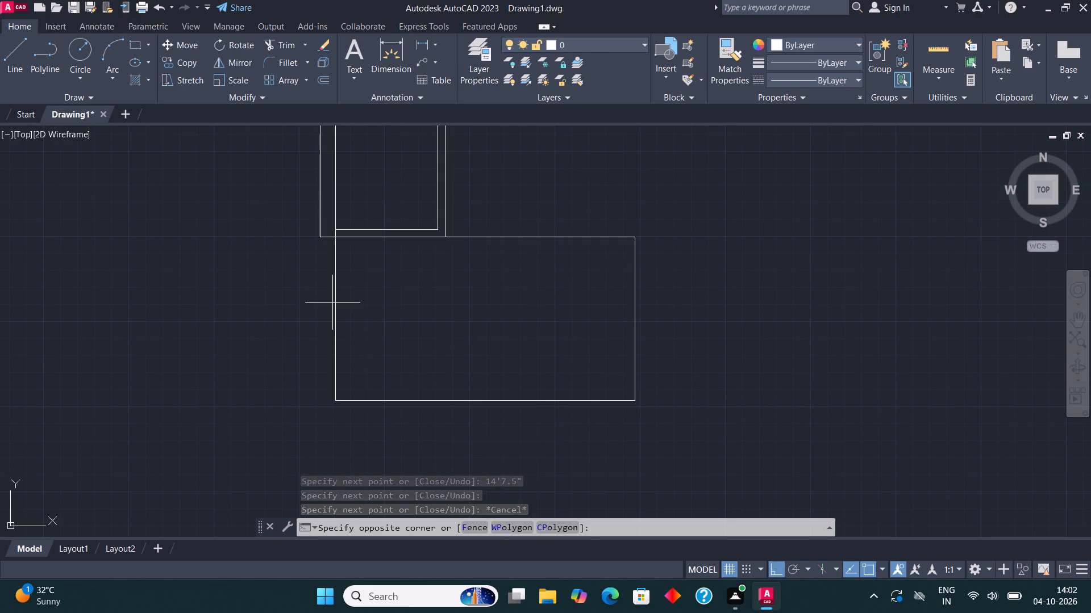
click(340, 321)
click(336, 311)
click(326, 76)
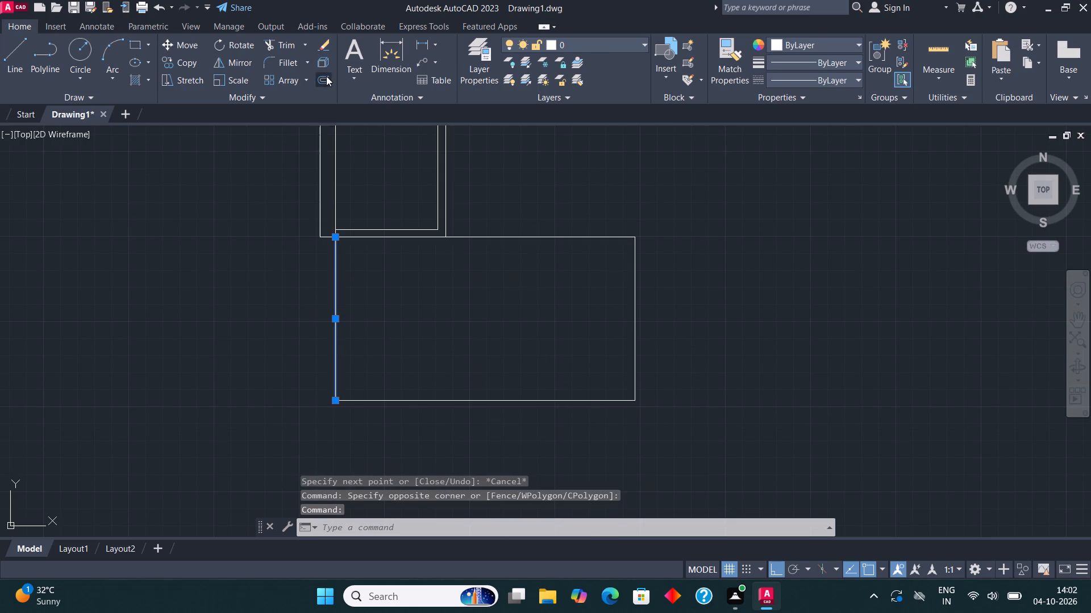
click(336, 310)
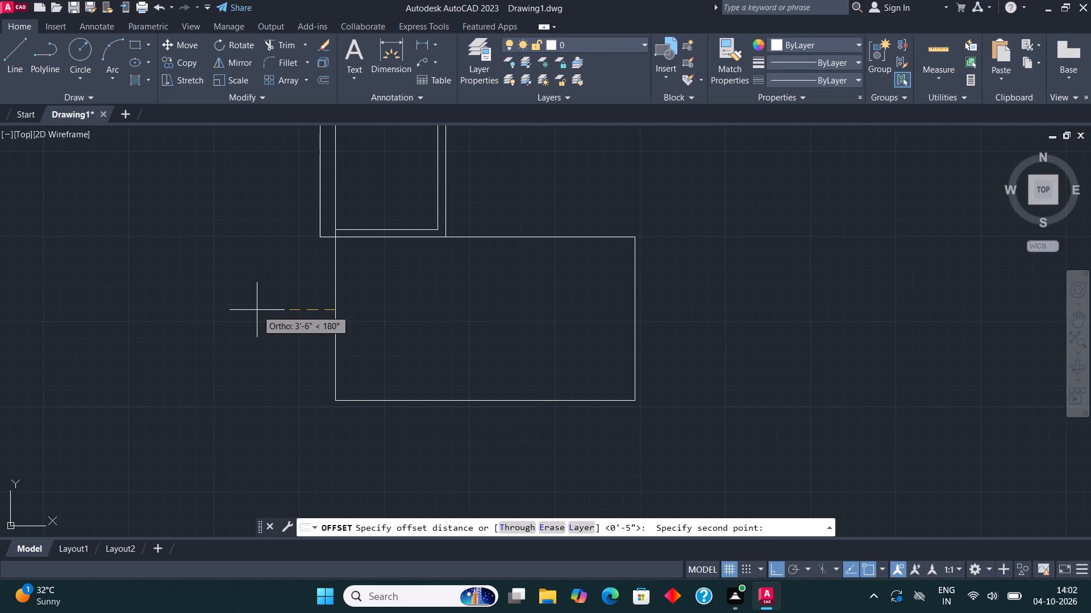
text(9")
key(Return)
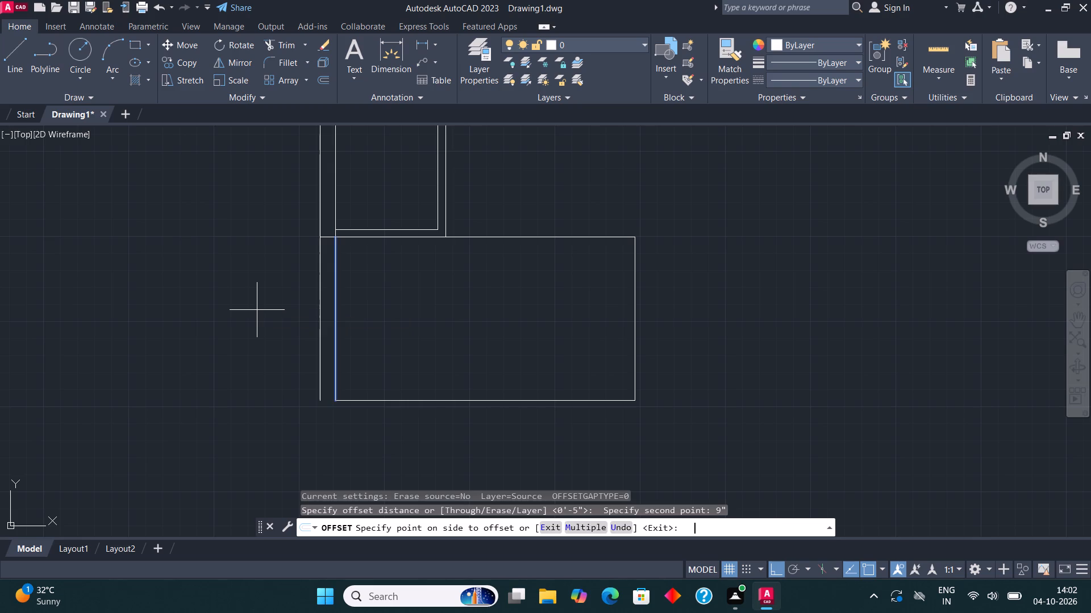
click(253, 283)
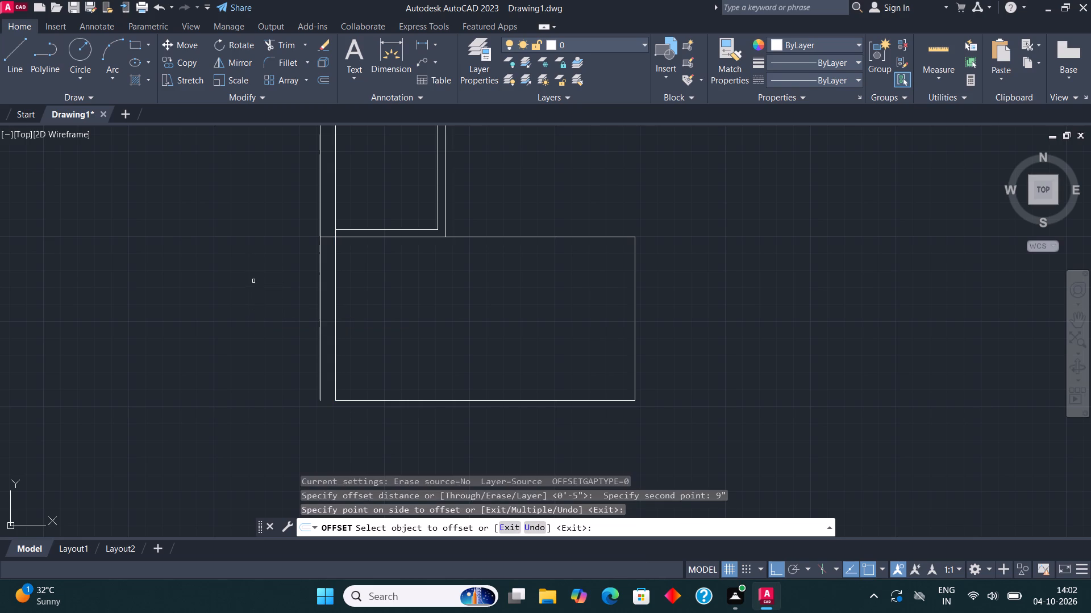
click(435, 400)
click(442, 427)
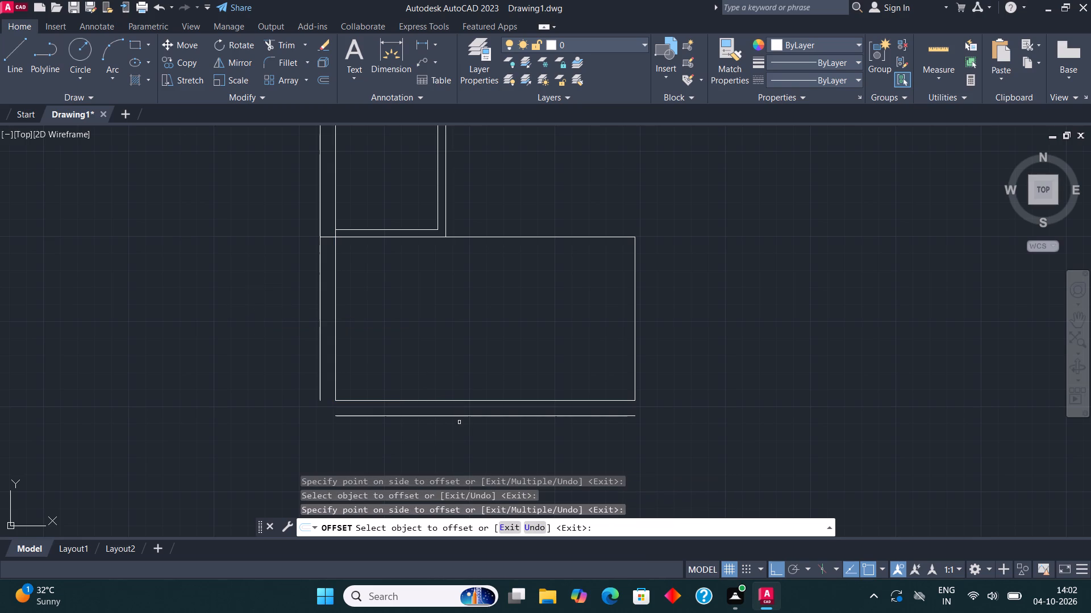
click(640, 349)
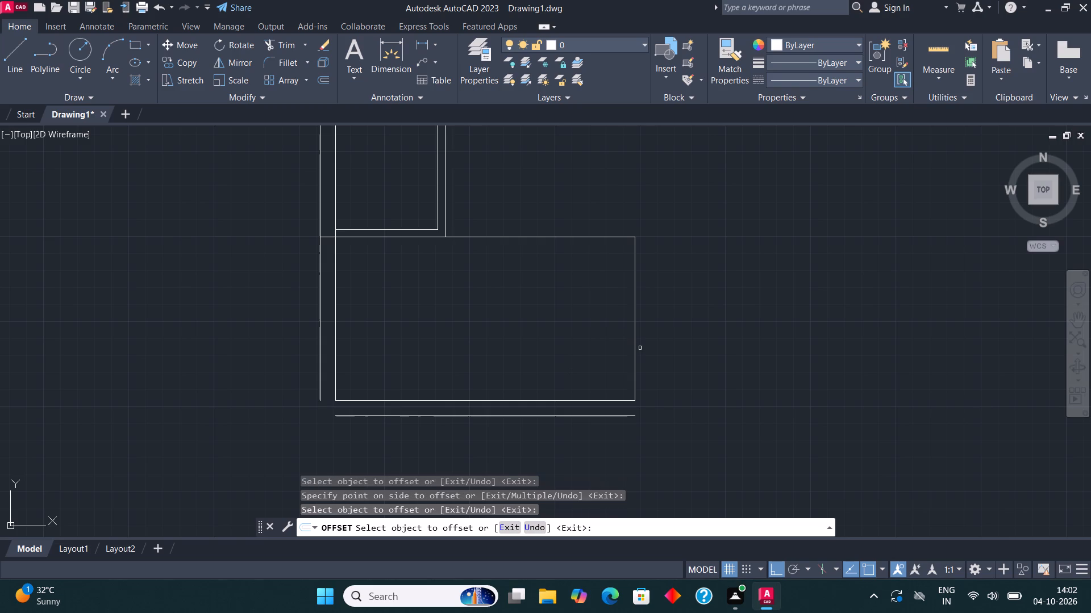
click(635, 338)
click(699, 326)
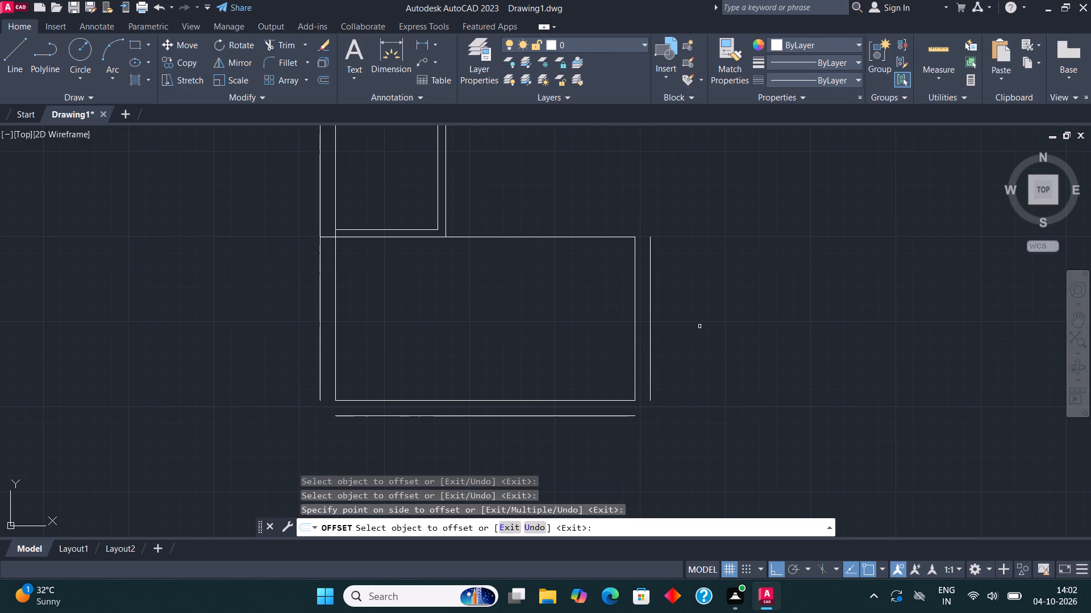
key(Escape)
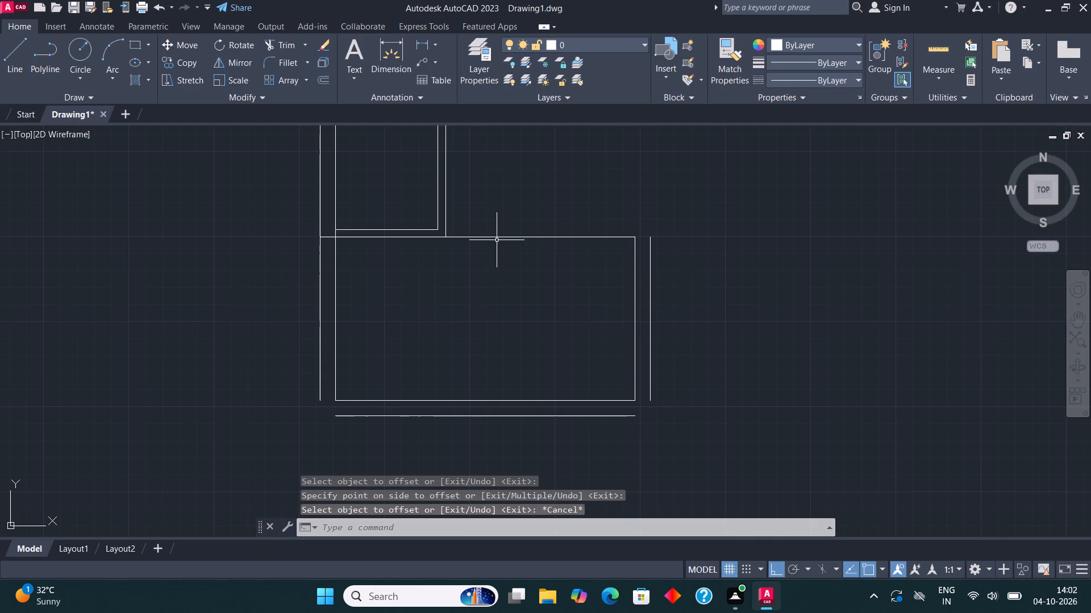
Copy the new room's top edge 4.5" upward.
click(497, 238)
click(181, 58)
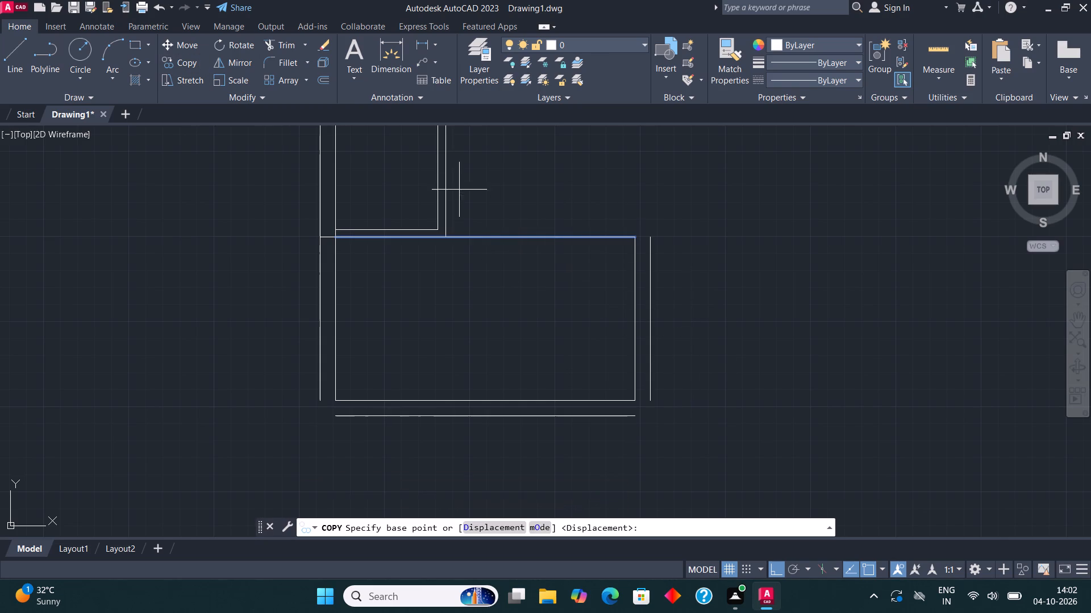
click(518, 234)
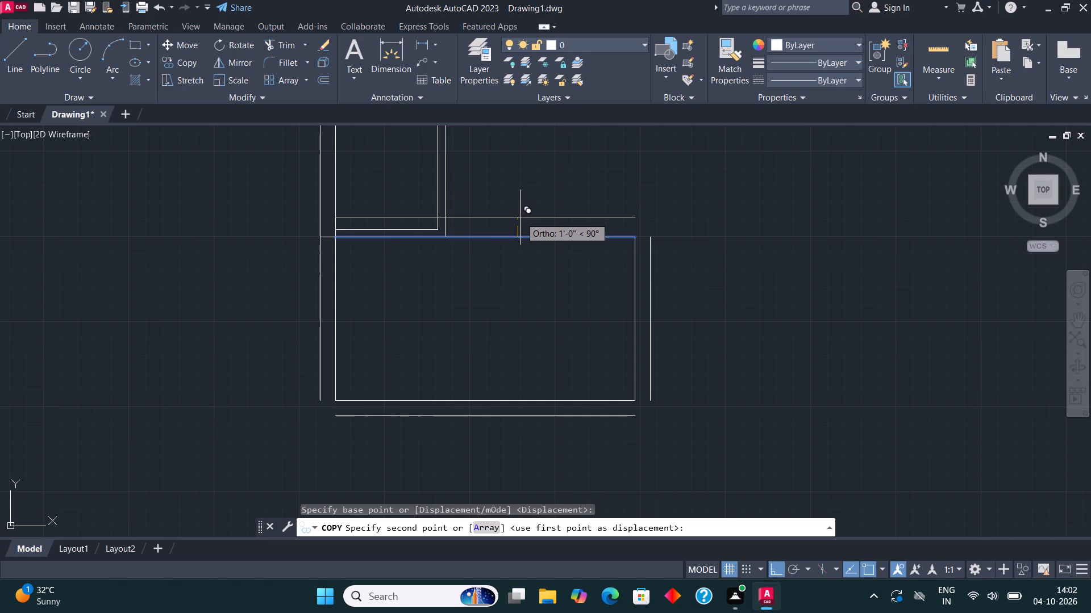
text(4.)
text(5")
key(Return)
key(Escape)
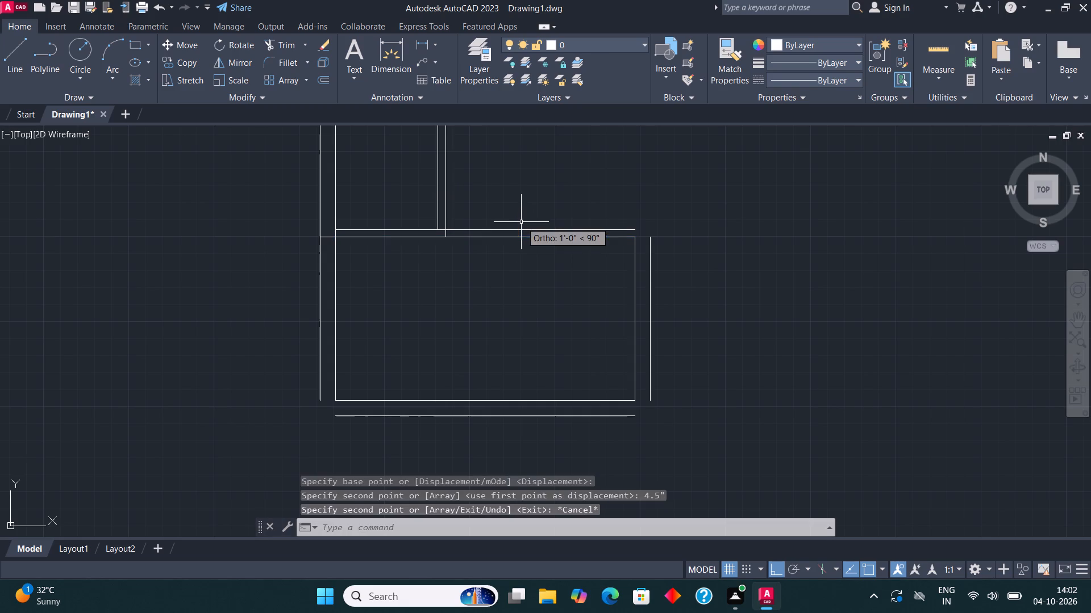
Fillet the new room's outer wall lines into square corners at its bottom left, bottom right and top right.
click(288, 66)
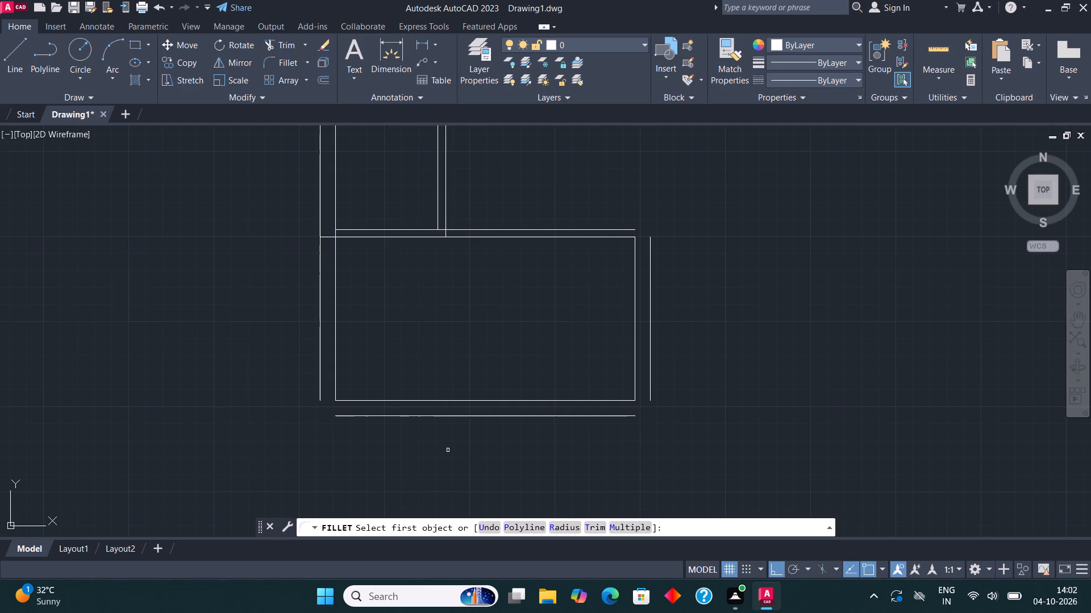
click(320, 379)
click(351, 415)
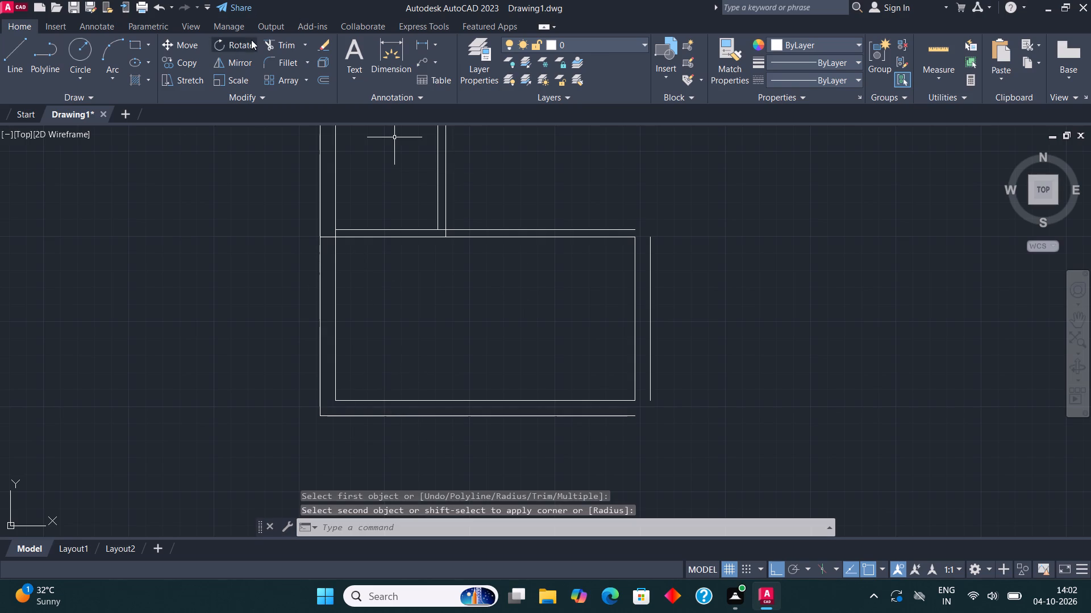
click(280, 60)
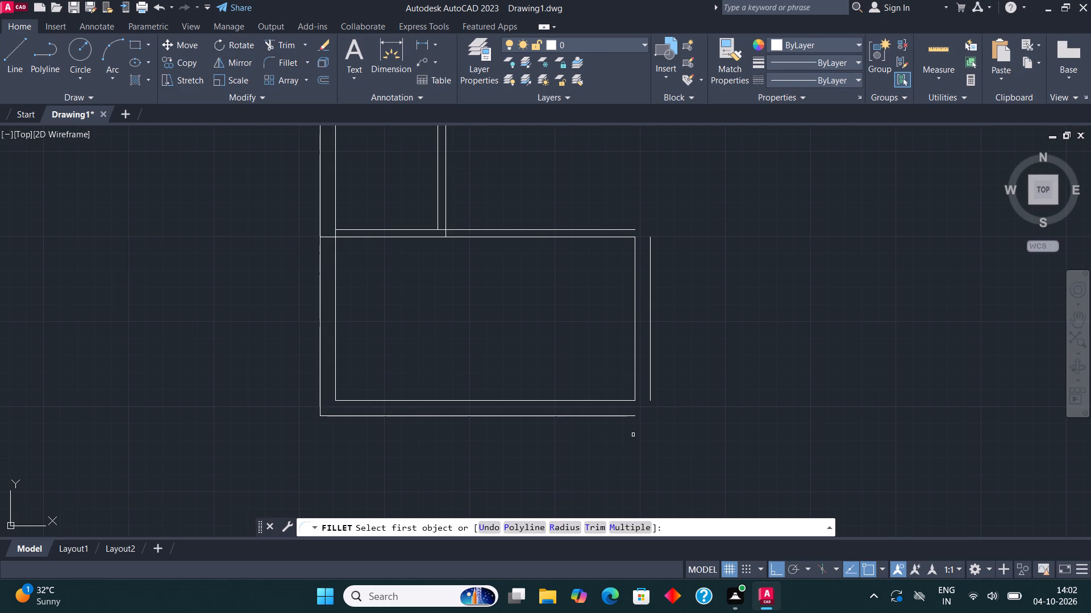
click(615, 418)
click(651, 389)
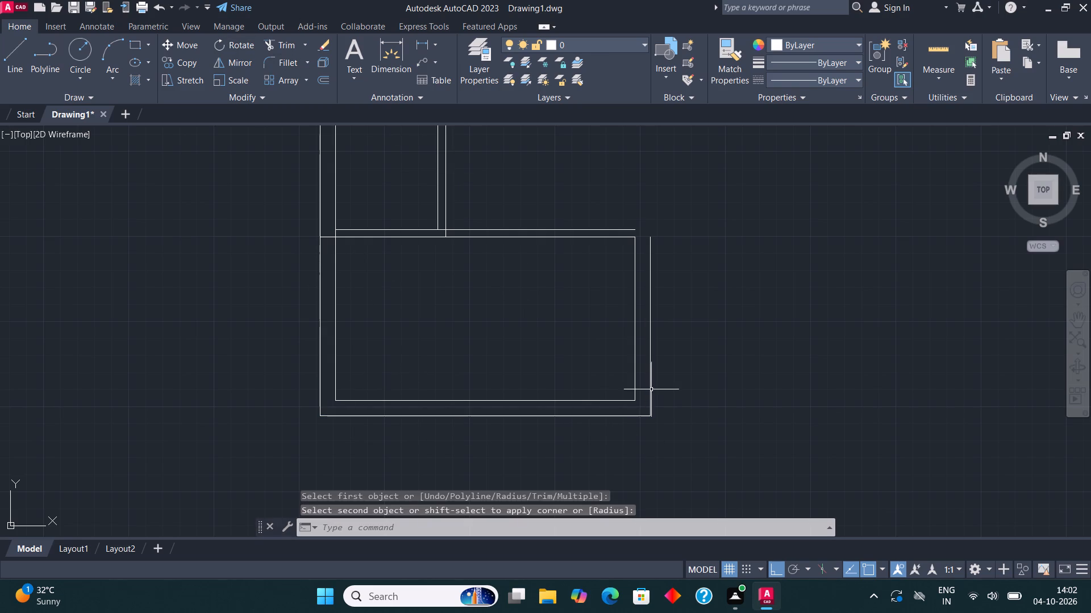
click(283, 55)
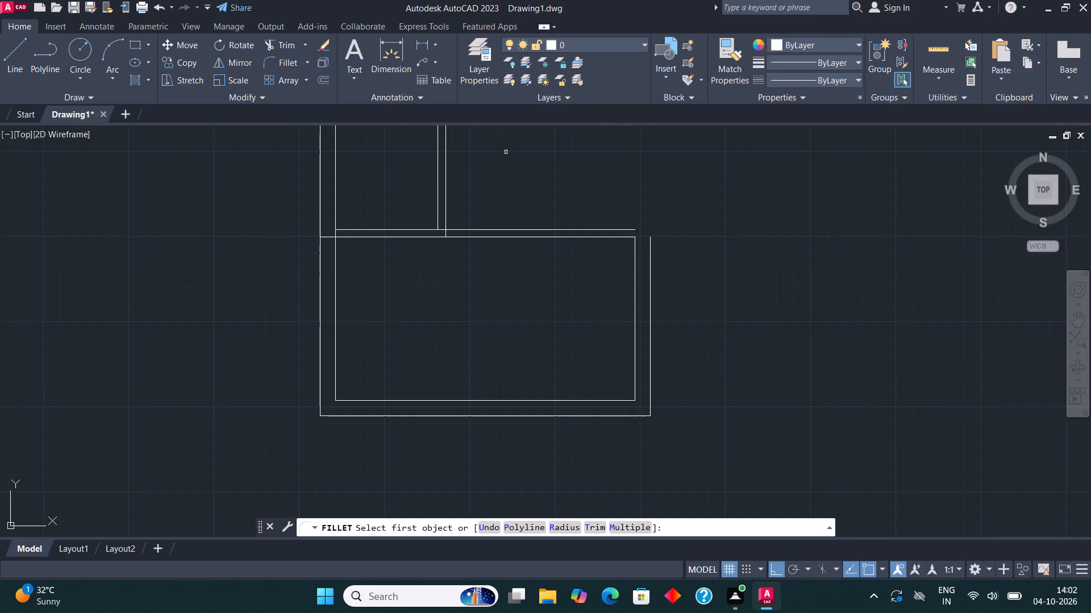
click(617, 230)
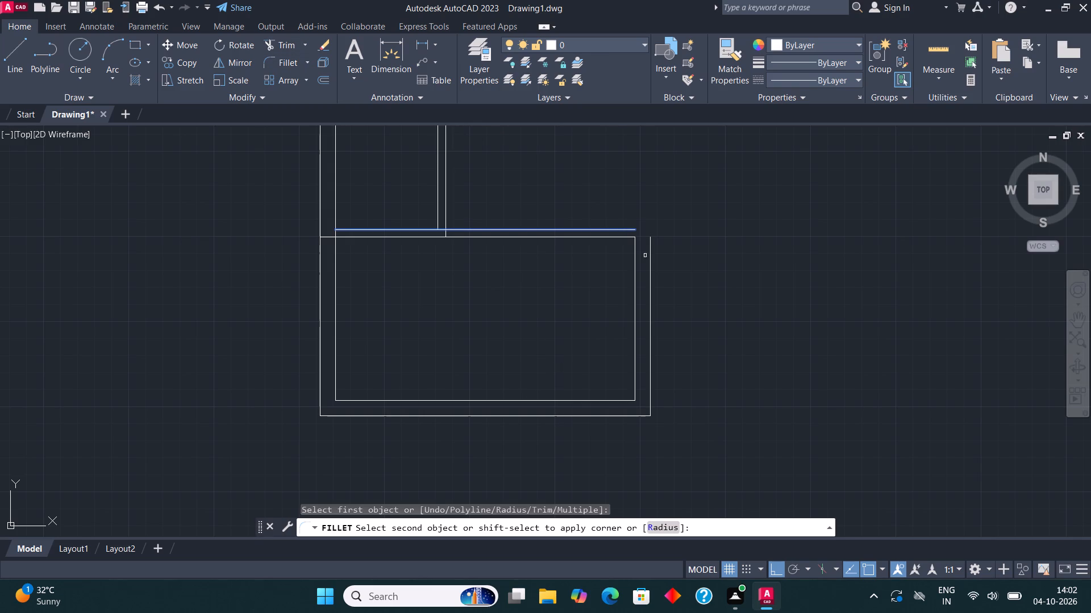
click(649, 263)
Trim the wall line stubs crossing the left wall and the upper room's right wall where they meet the third room's top wall.
middle_drag(409, 169, 409, 206)
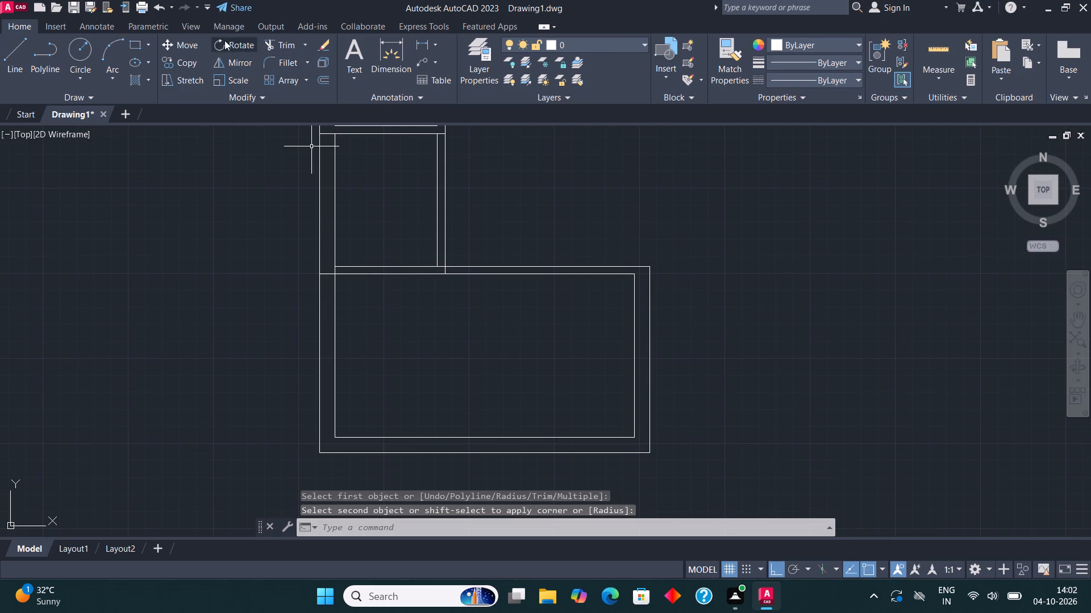
click(285, 43)
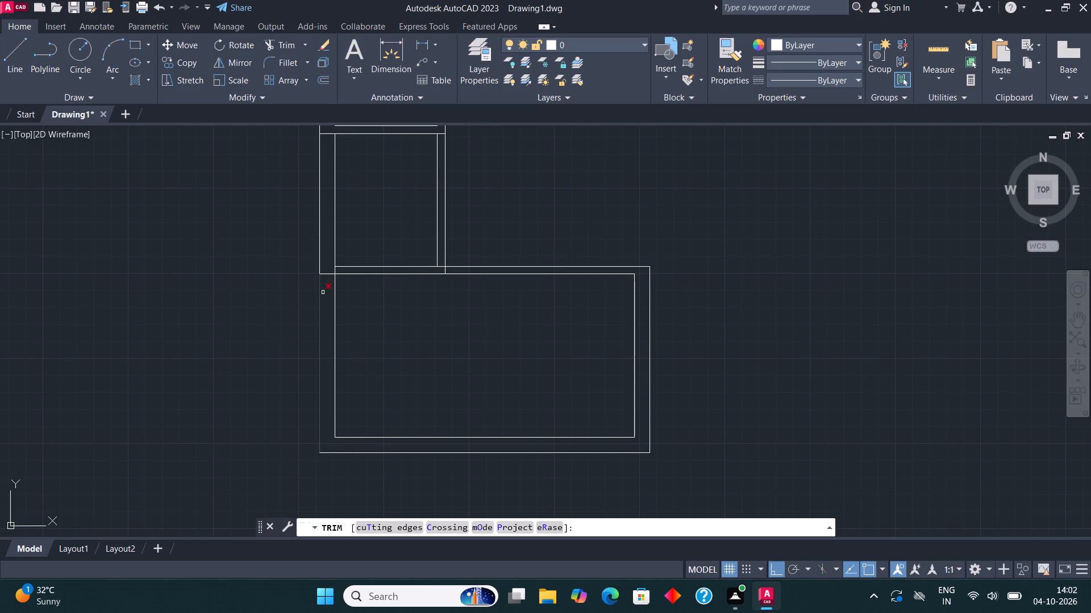
click(324, 292)
click(327, 254)
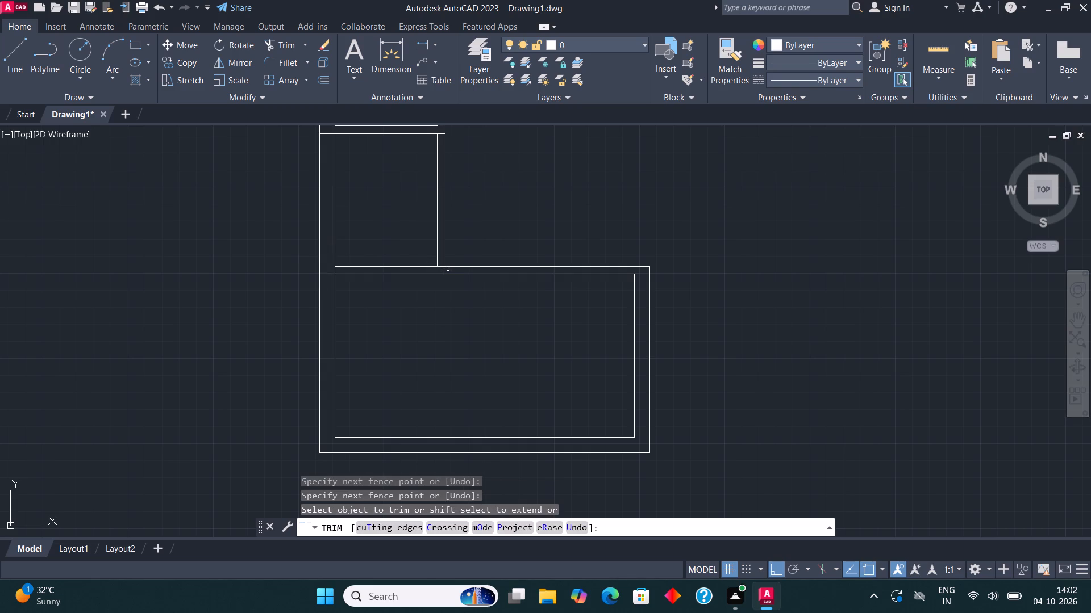
click(448, 269)
click(445, 269)
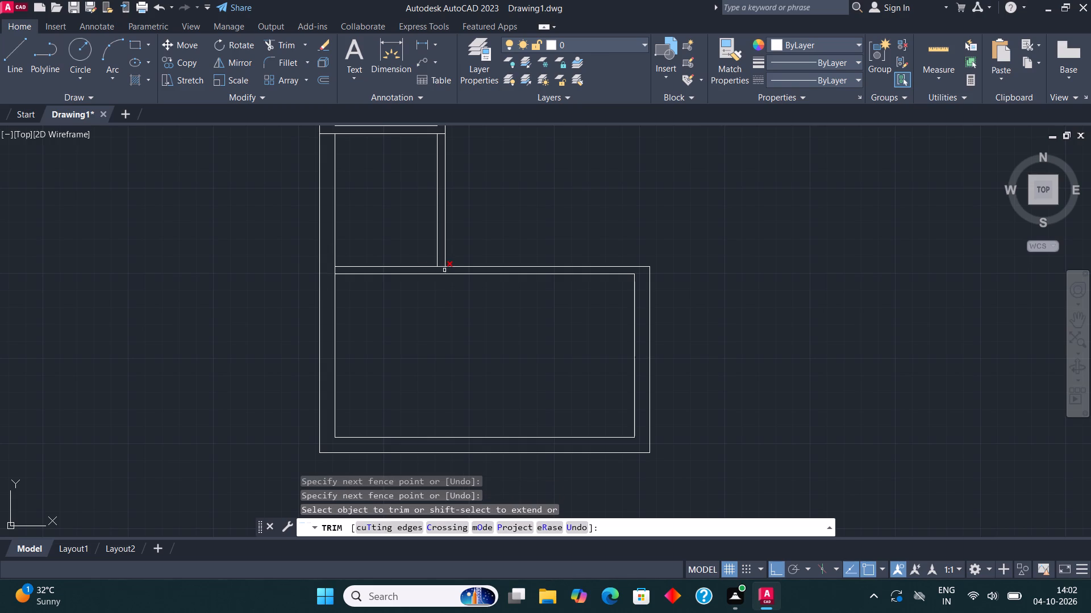
click(444, 270)
Trim the ends of the partition line between the two upper rooms where they cross the right and left walls.
scroll(474, 232, down, 1)
scroll(467, 172, up, 1)
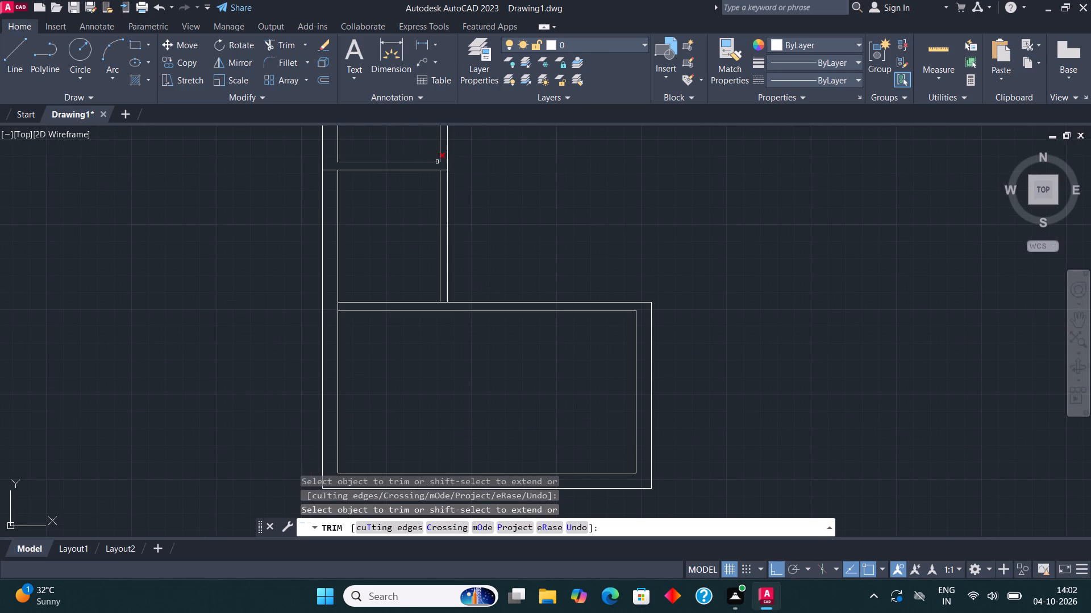
click(443, 171)
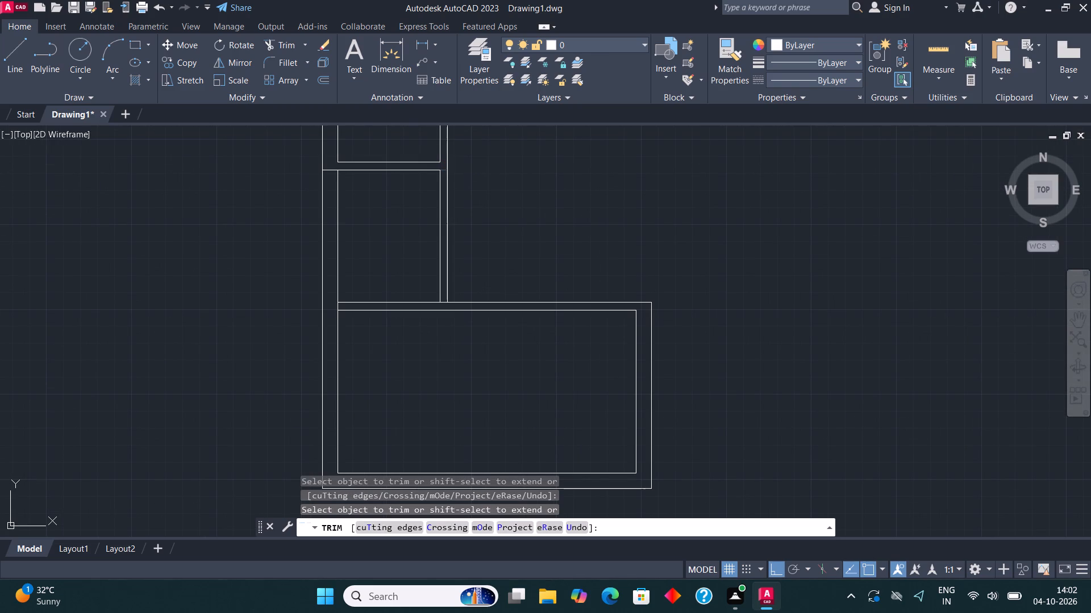
click(328, 167)
click(328, 180)
scroll(328, 180, down, 1)
key(Escape)
Draw a 6' line straight down from the third room's outer bottom-left corner.
scroll(444, 216, down, 2)
middle_drag(482, 255, 492, 197)
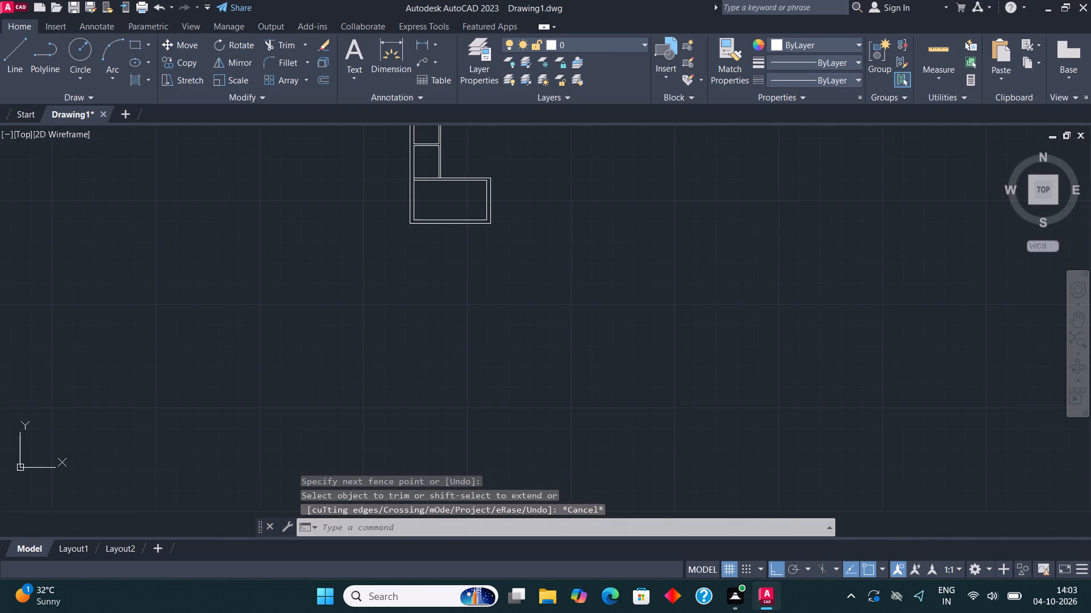
middle_drag(492, 197, 484, 269)
middle_drag(460, 274, 470, 266)
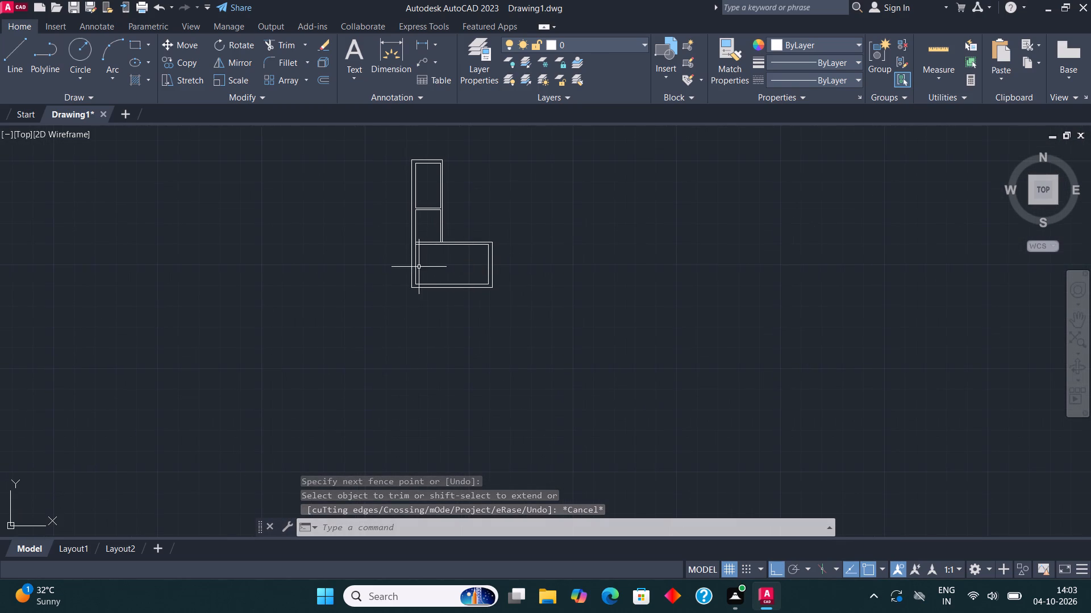
scroll(401, 287, up, 3)
middle_drag(578, 311, 438, 310)
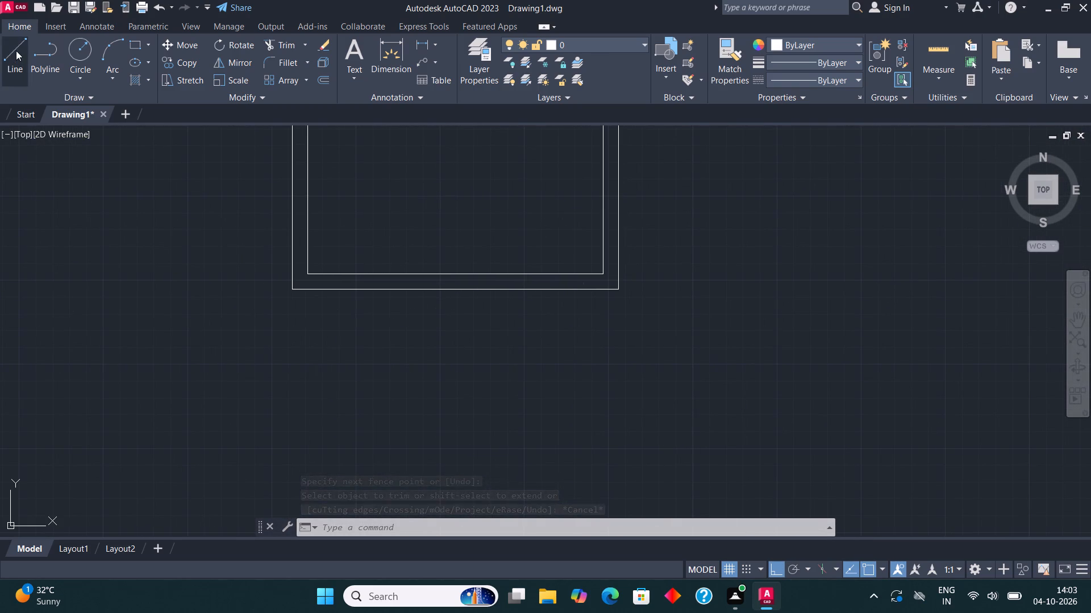
click(16, 49)
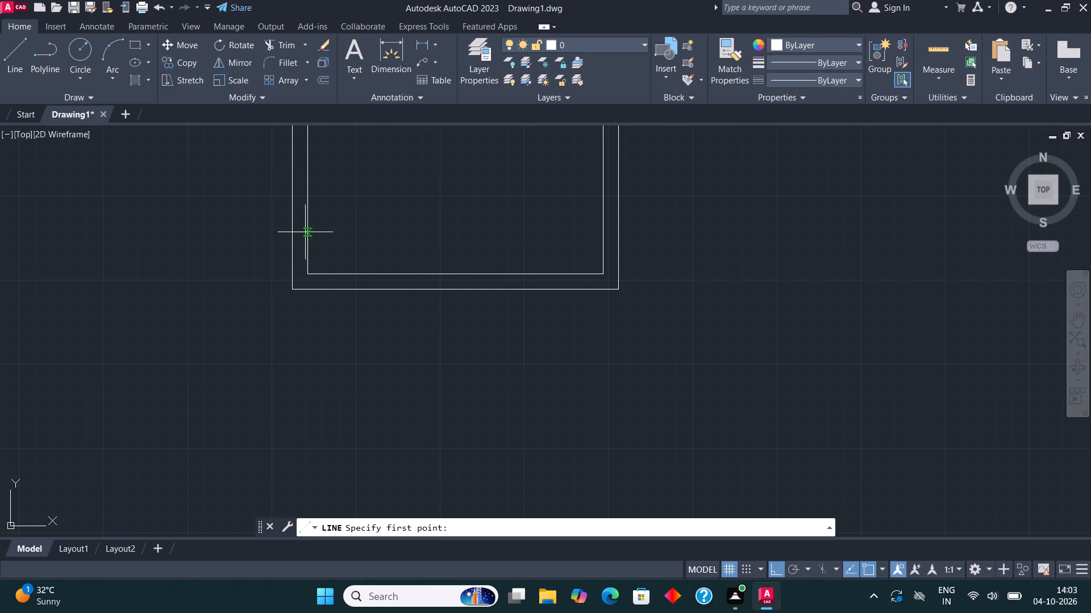
click(291, 289)
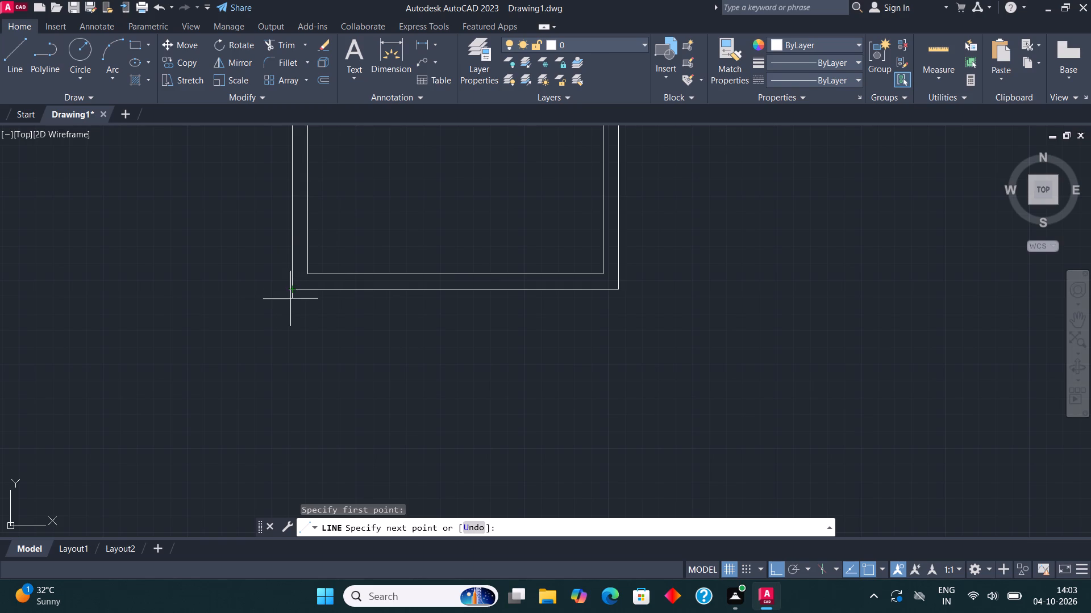
text(6')
key(Return)
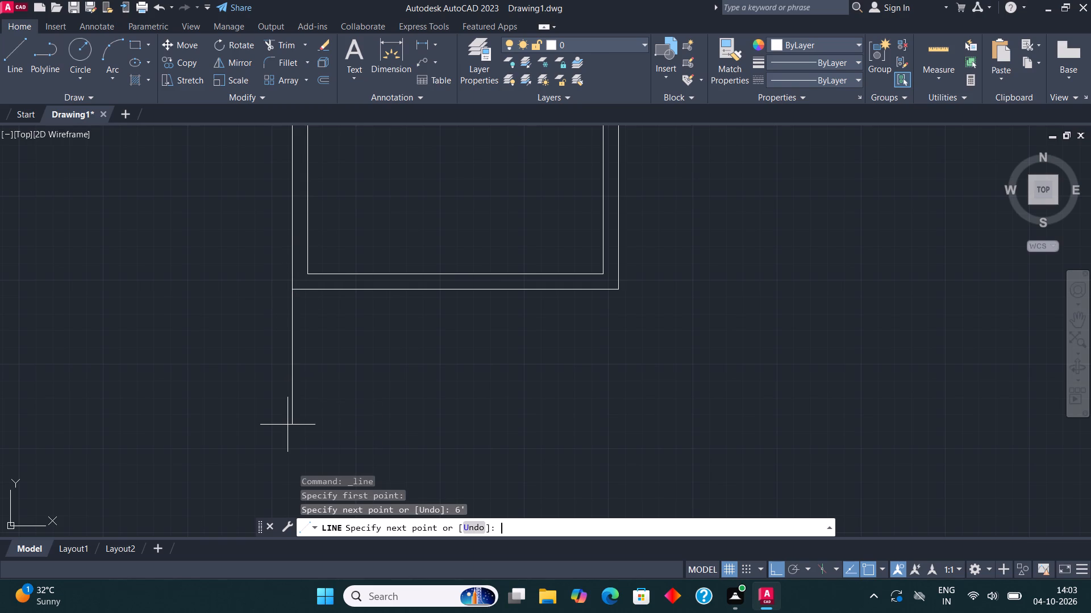
key(Escape)
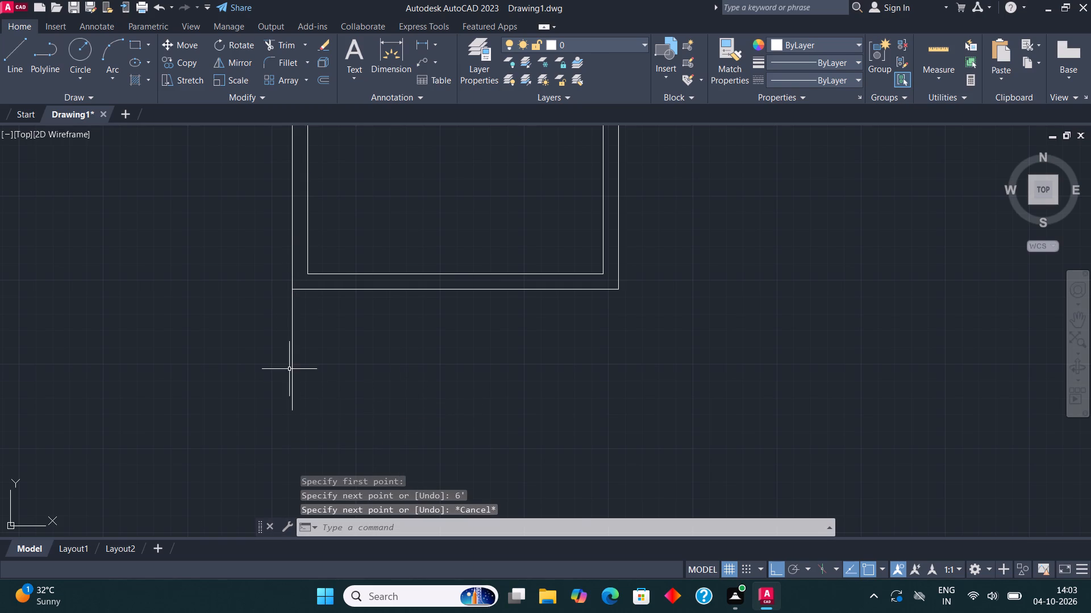
Copy the 6' vertical line 4.5" to the right to form a thin wall.
click(289, 367)
click(286, 350)
click(290, 352)
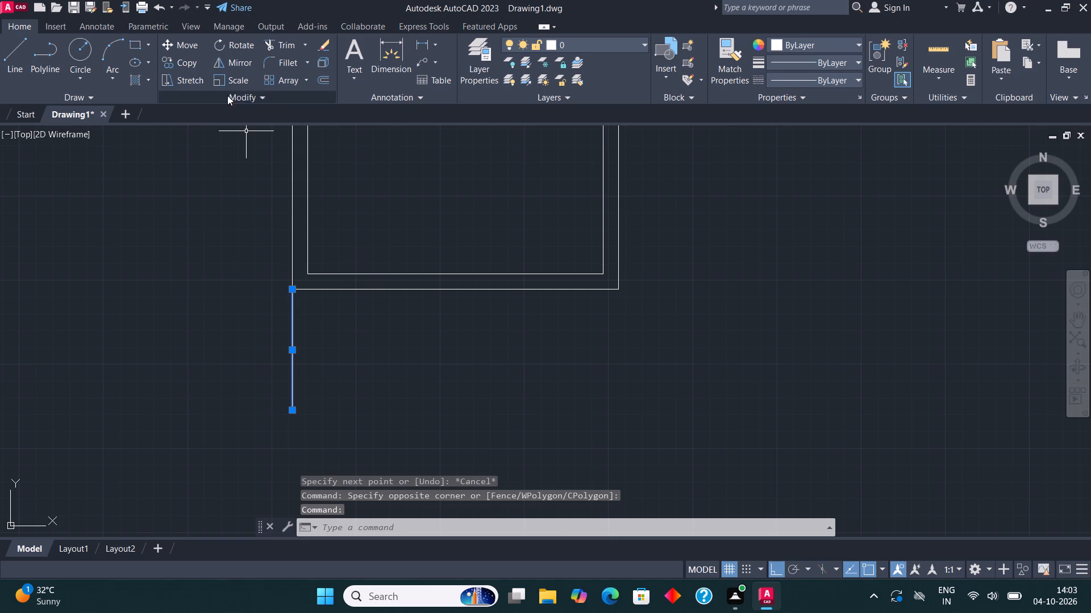
click(190, 69)
click(288, 360)
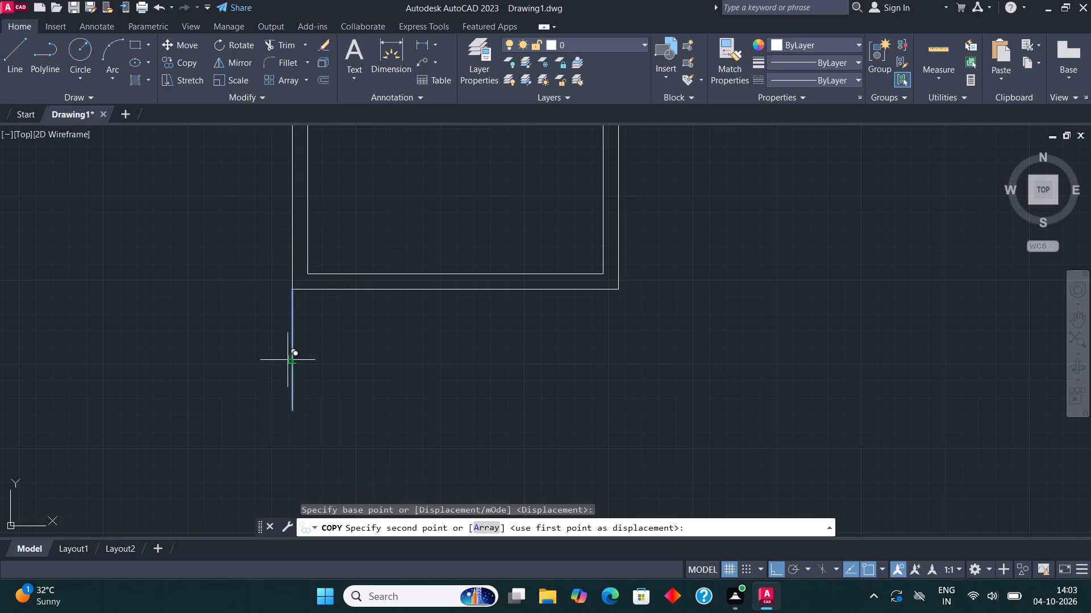
text(4.5")
key(Return)
key(Escape)
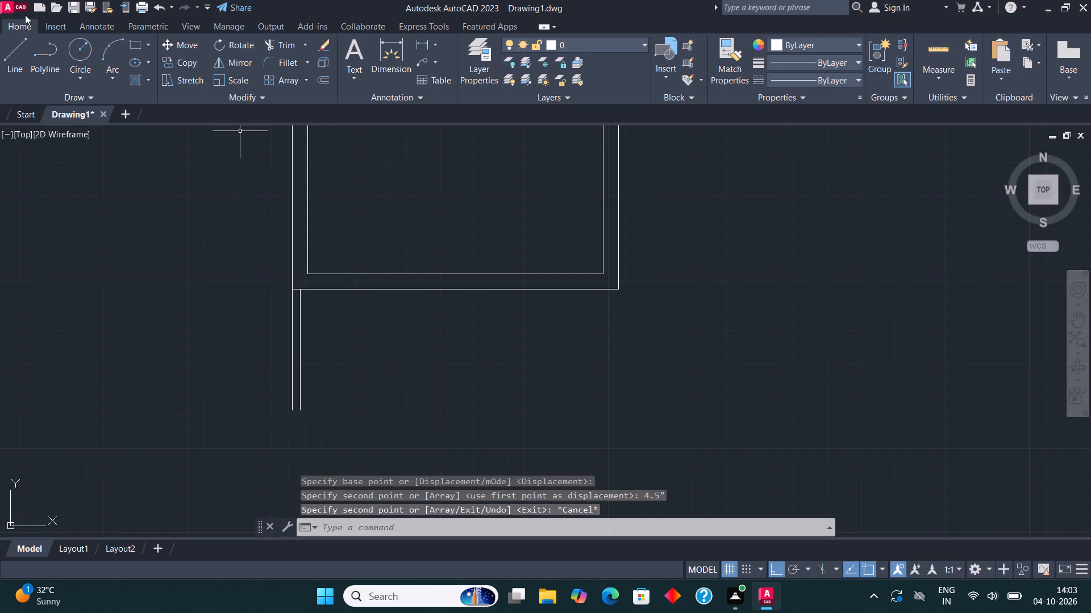
Start a new line.
click(19, 41)
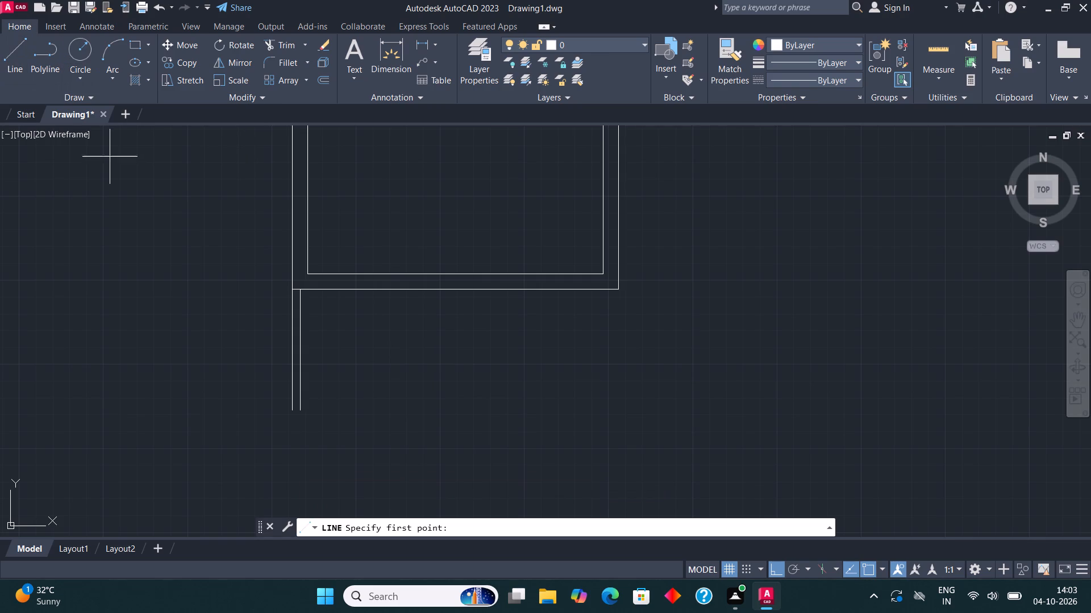
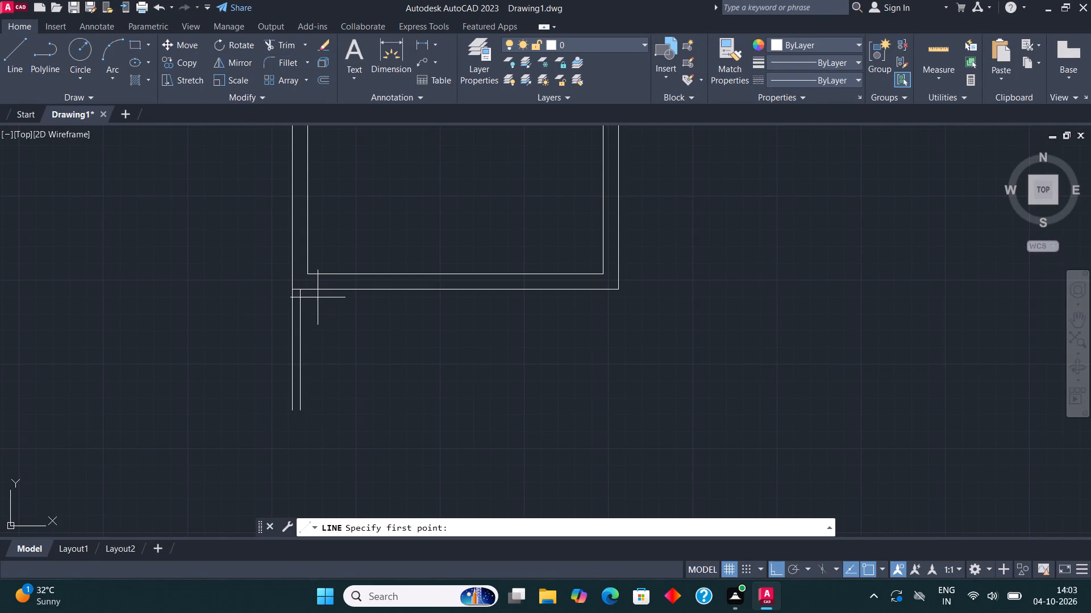
From the top of the thin wall's inner line, draw a line 4'3" right along the room's bottom wall and 7' down.
click(300, 287)
key(4)
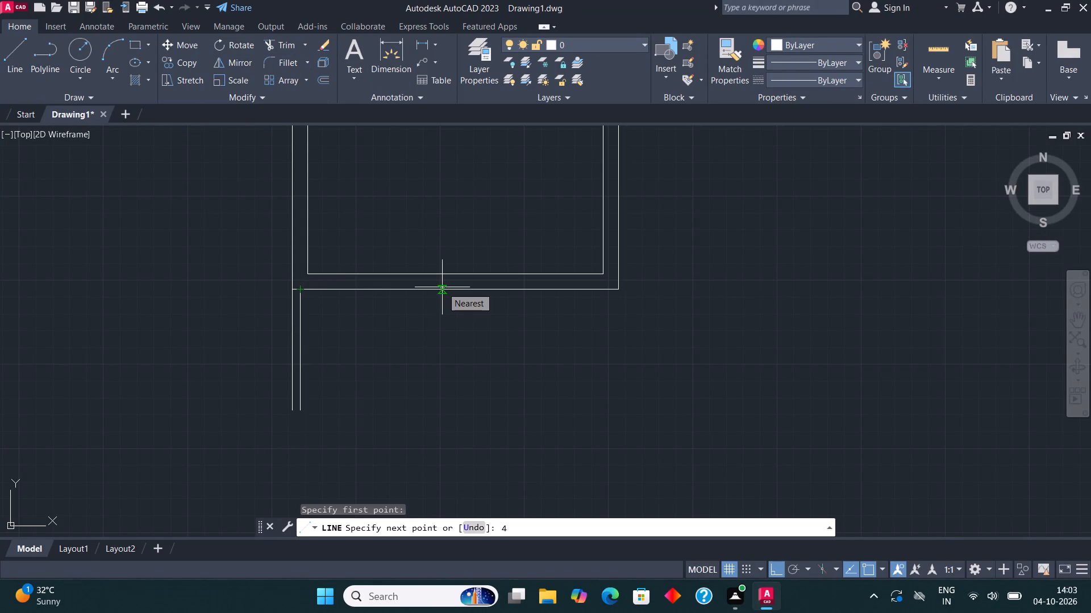
key(apostrophe)
text(3")
key(Return)
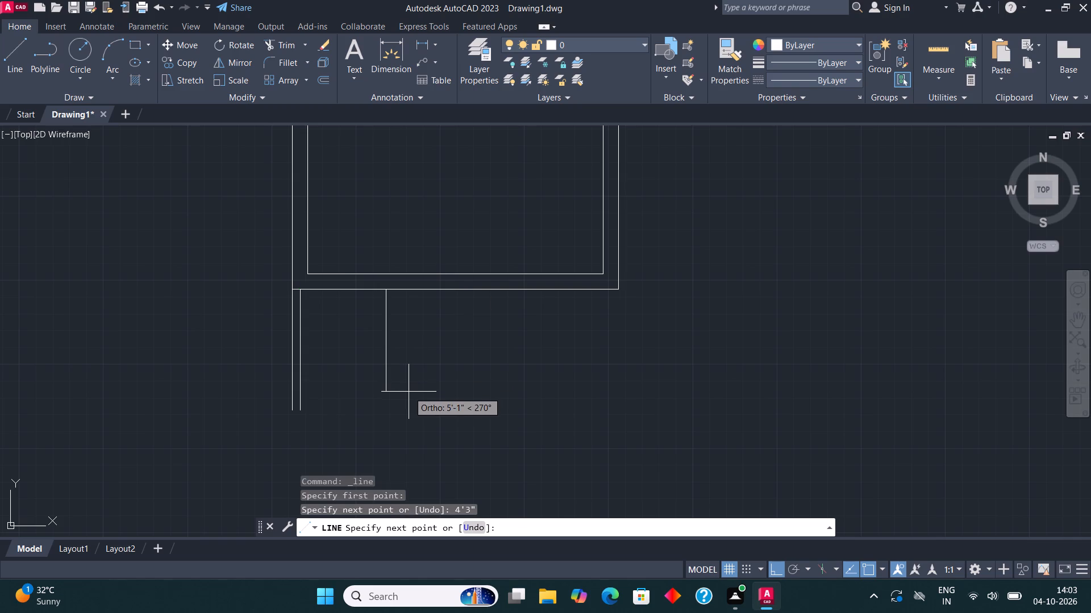
text(7')
key(Return)
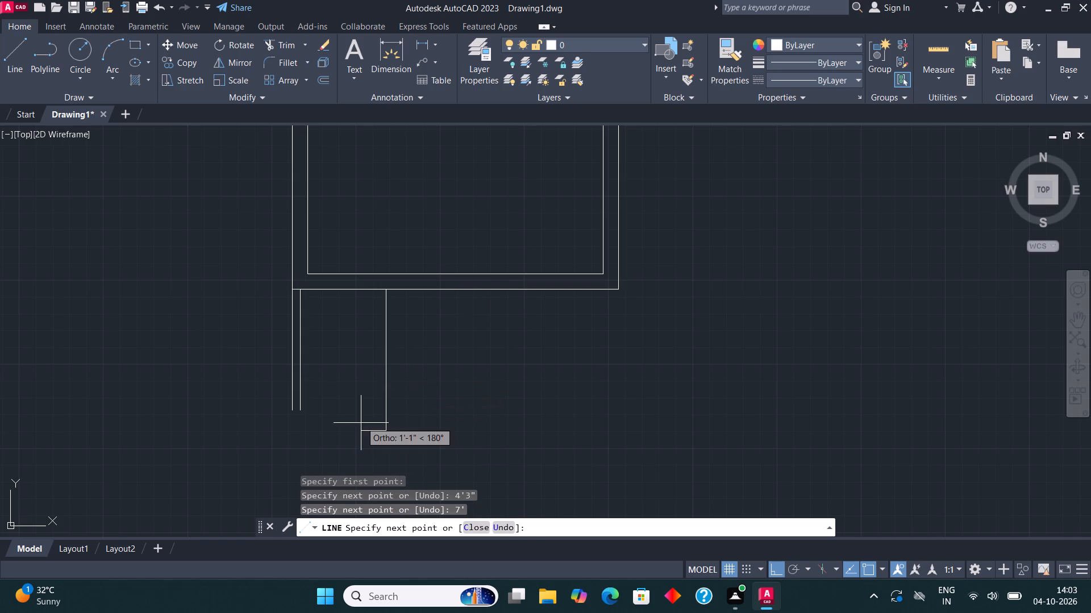
key(Escape)
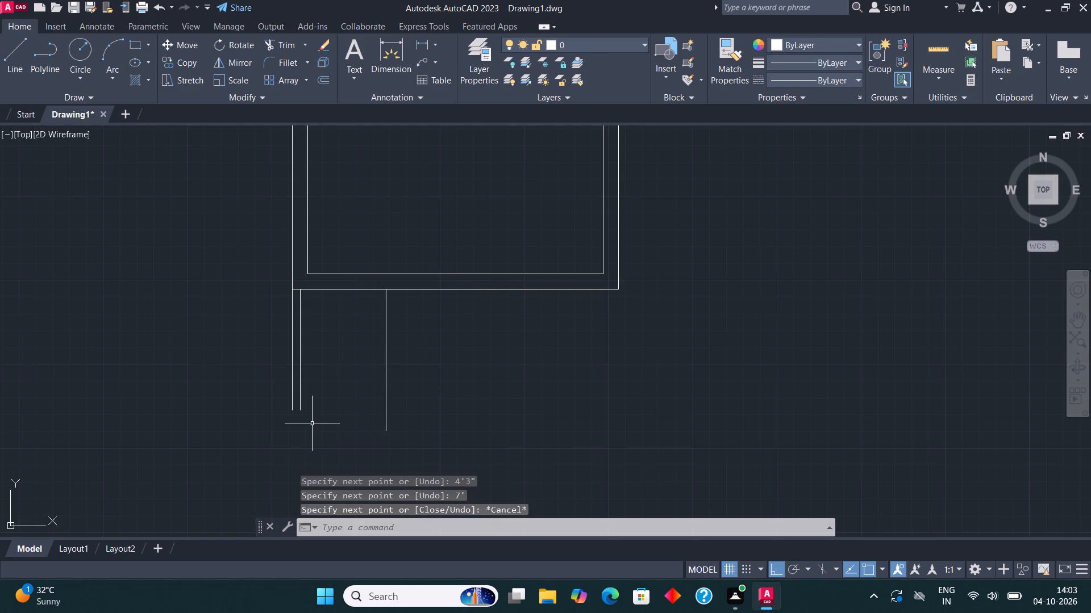
Draw a 7' line down from the top of the thin wall's inner line and across to the opposite line's lower end.
middle_drag(342, 400, 348, 396)
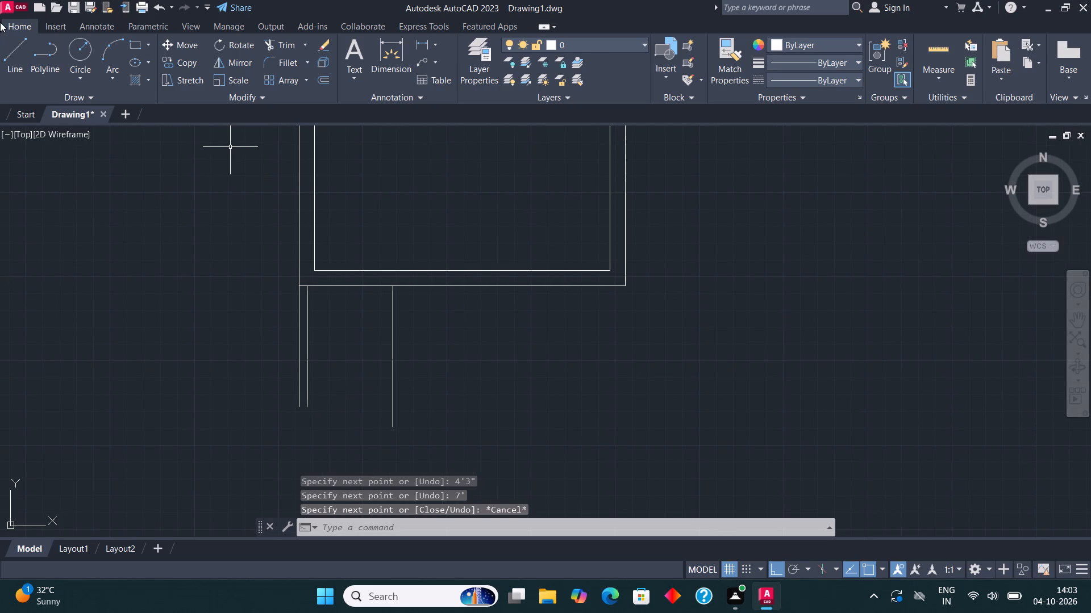
click(14, 48)
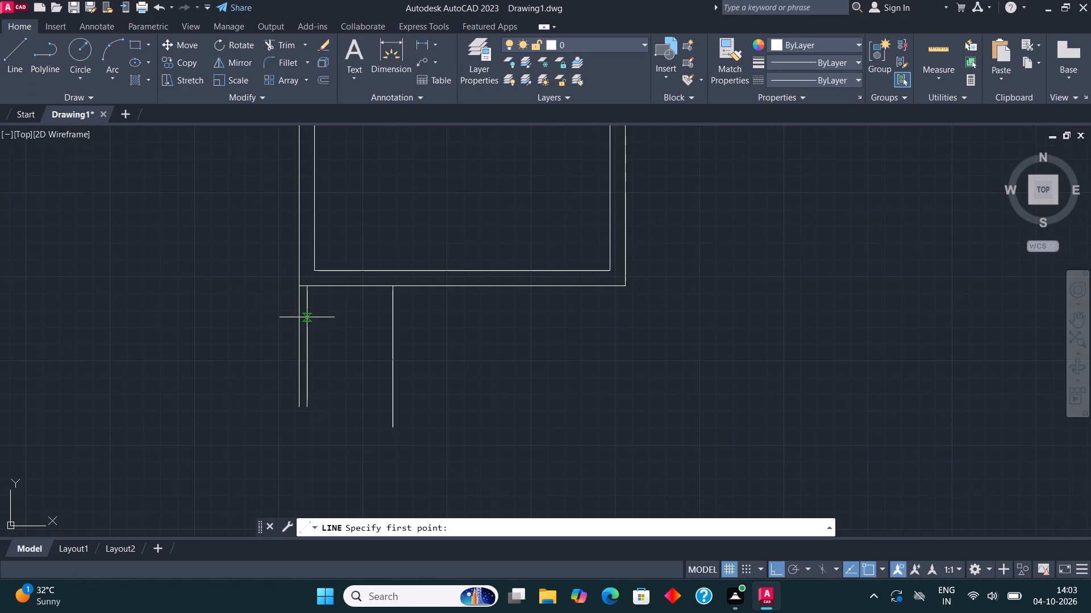
click(305, 290)
text(7')
key(Return)
click(396, 421)
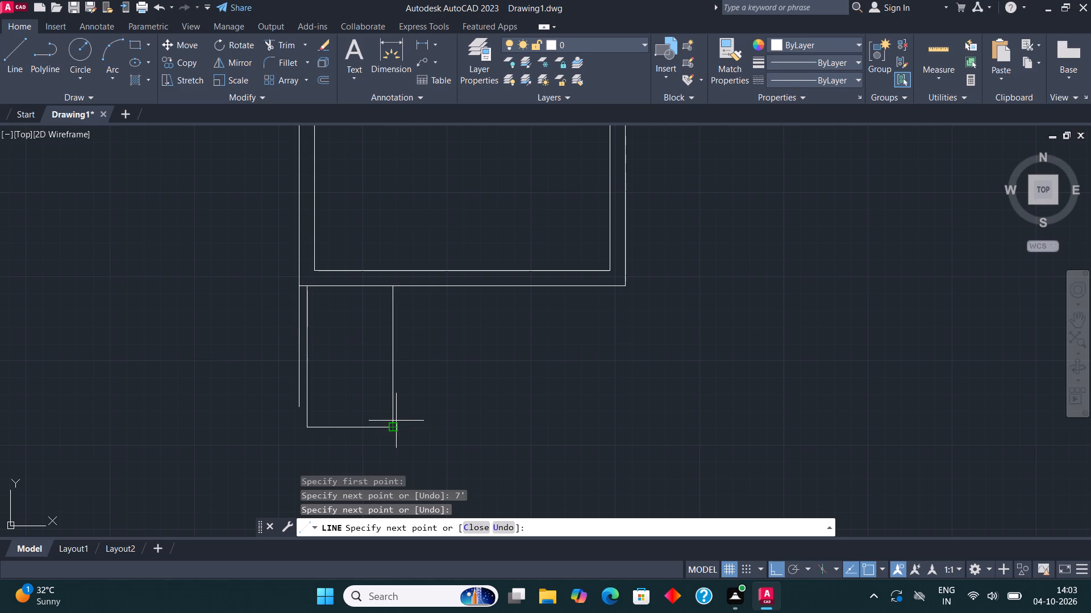
key(Escape)
Copy the small room's right vertical line 9" to the right, and delete any stray copy.
middle_drag(447, 398, 457, 339)
middle_drag(452, 341, 452, 373)
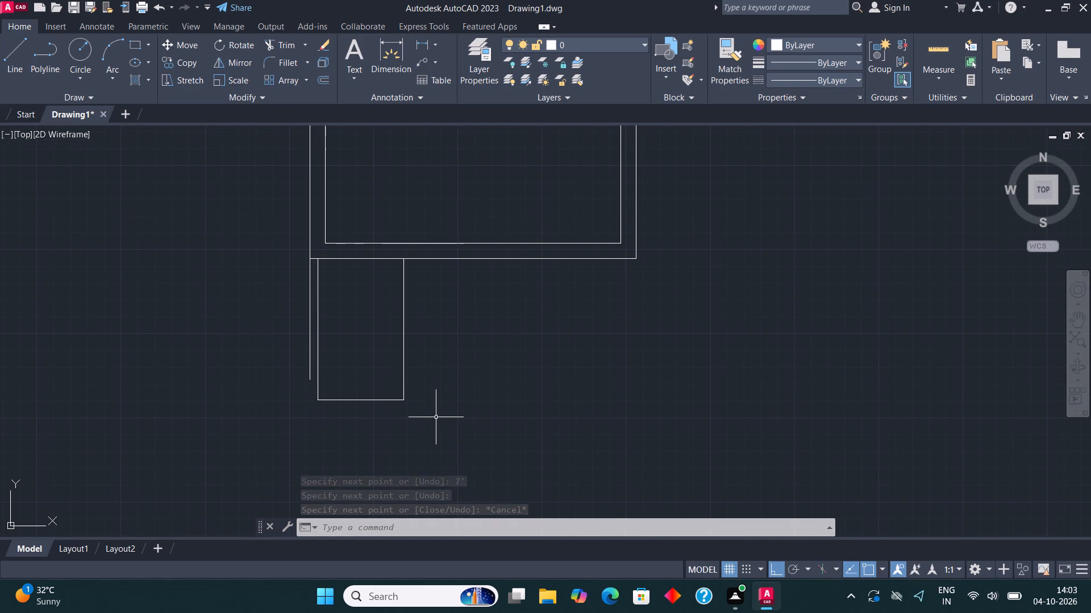
click(404, 331)
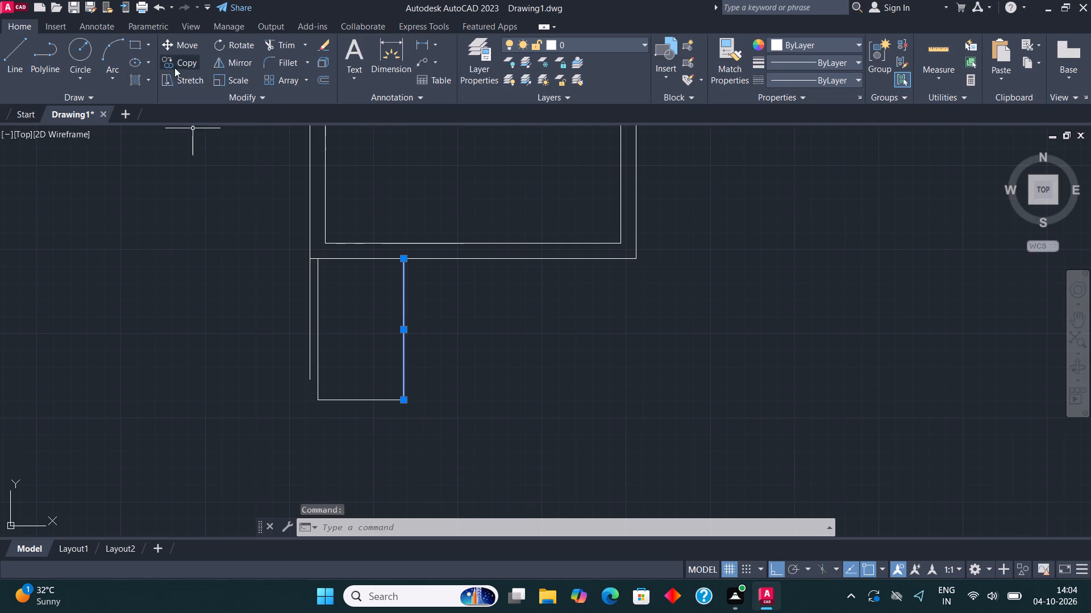
click(175, 67)
click(401, 320)
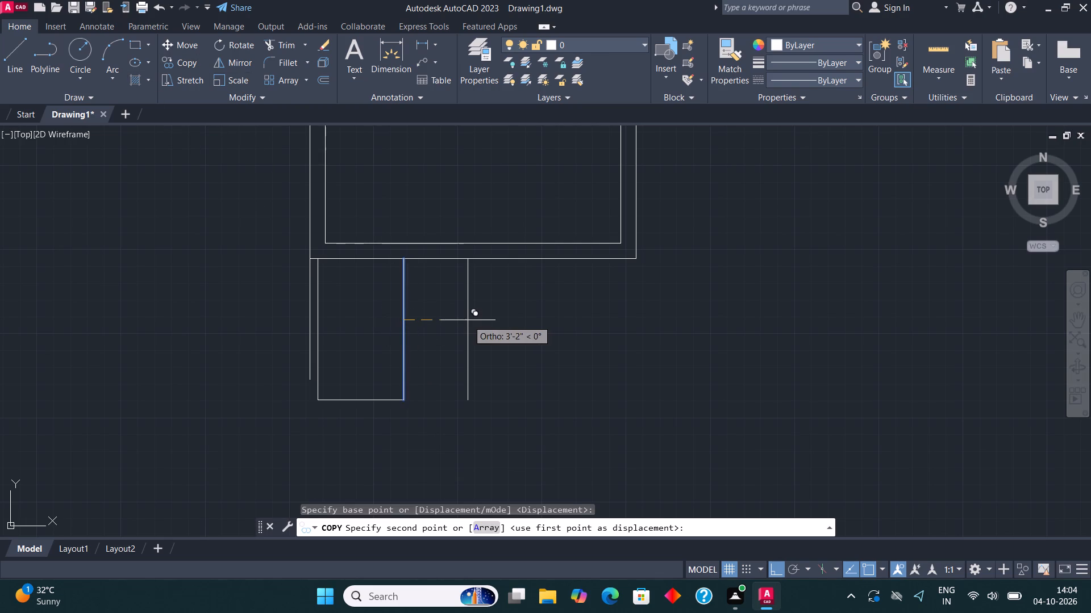
text(9")
key(Return)
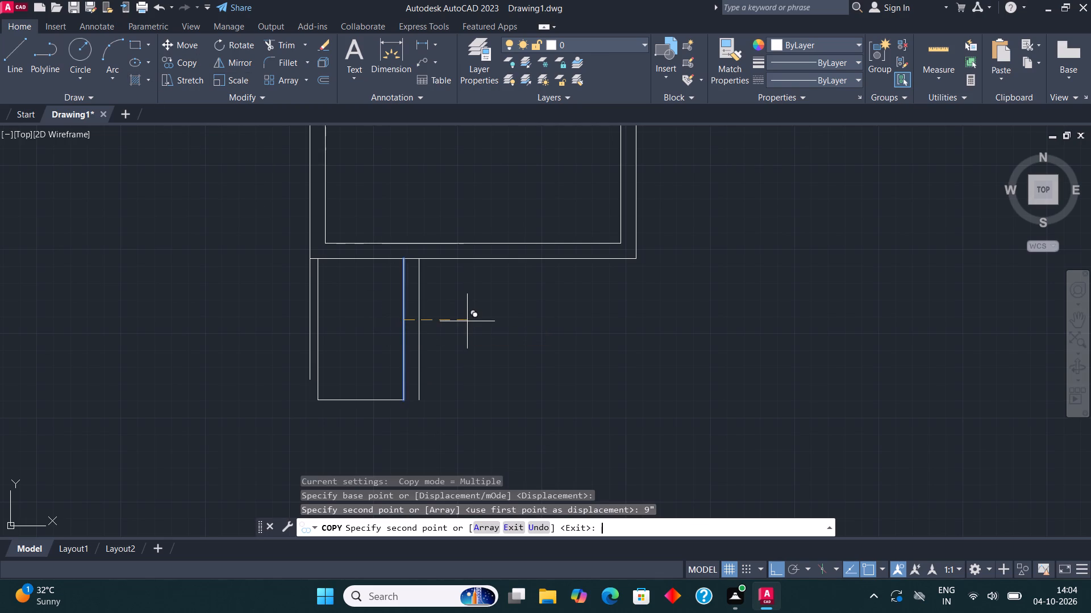
click(468, 325)
key(Escape)
click(468, 325)
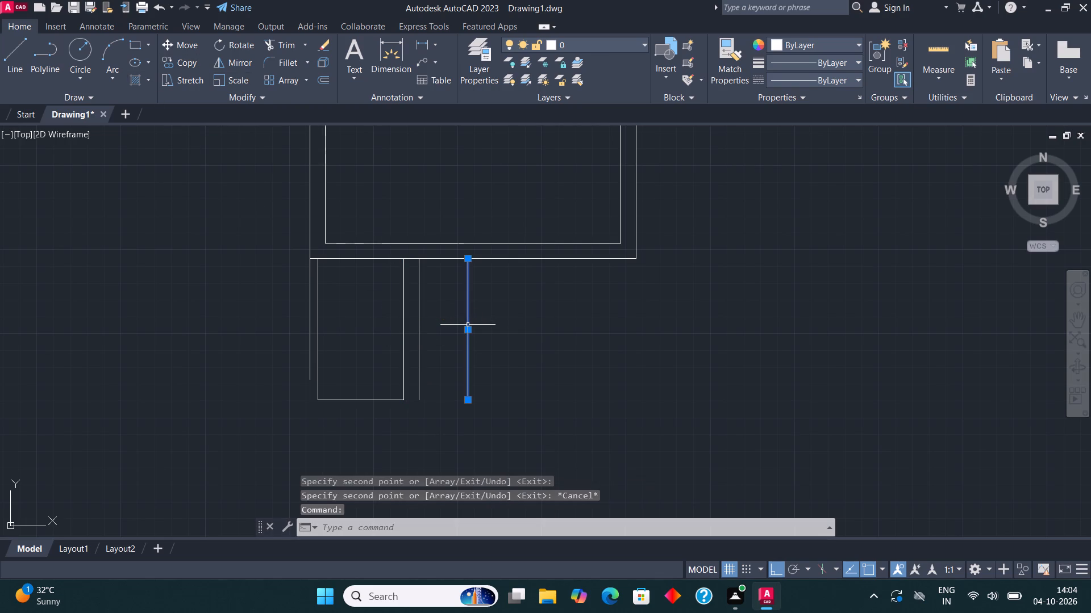
key(Delete)
Copy the small room's bottom line 4.5" downward to form the thin bottom wall.
middle_drag(423, 368, 424, 357)
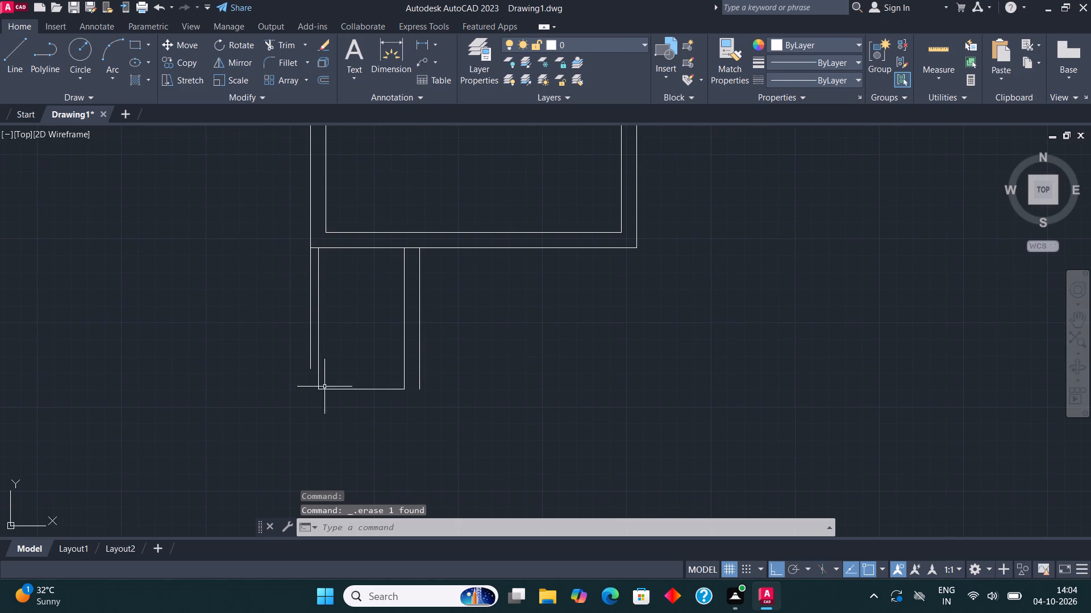
click(342, 389)
click(184, 65)
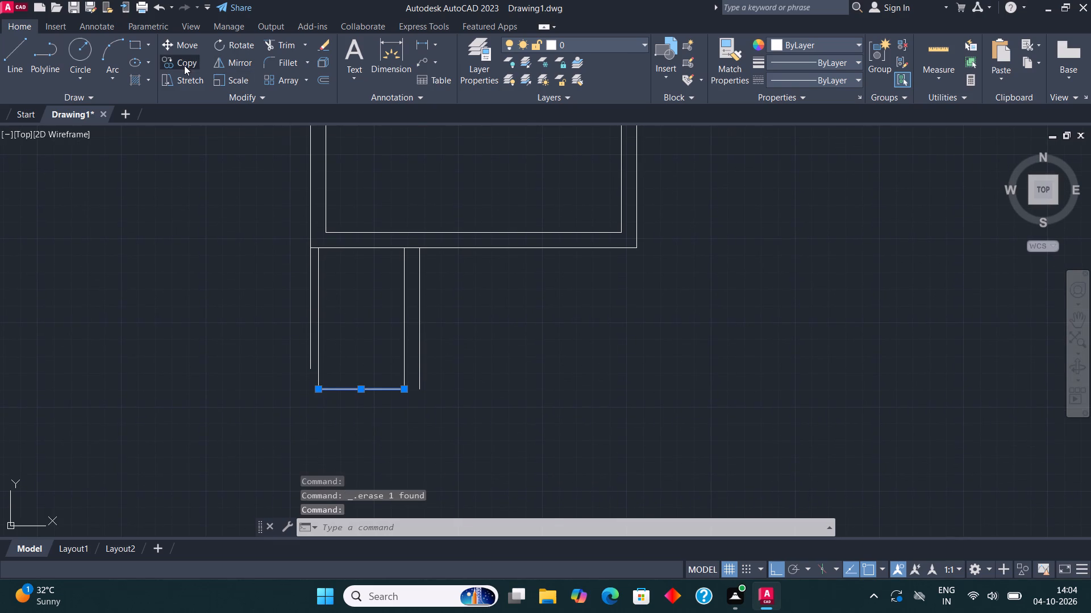
click(368, 389)
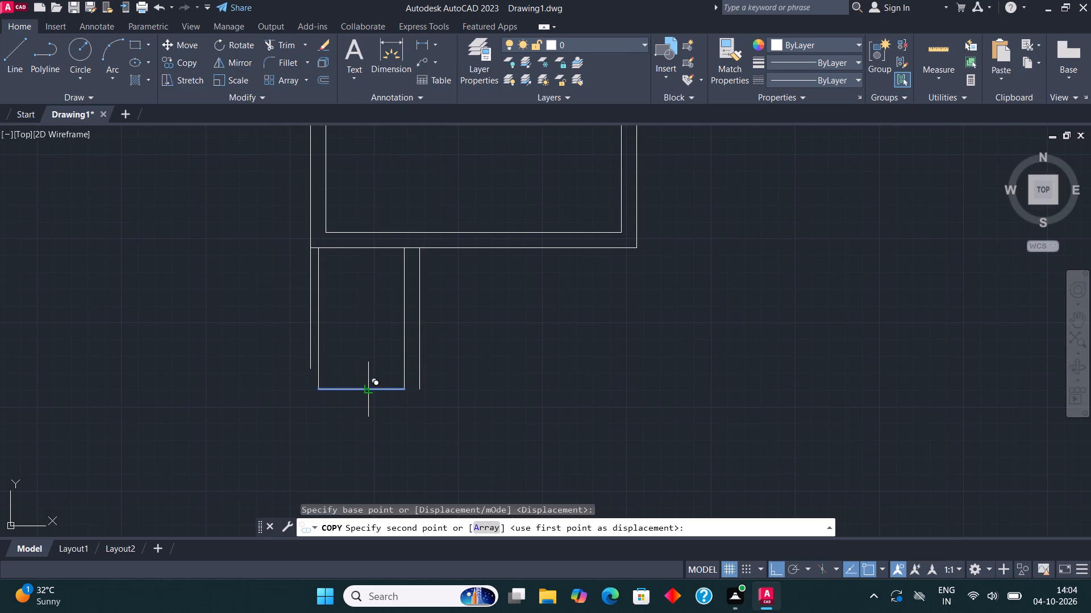
text(4.5")
key(Return)
key(Escape)
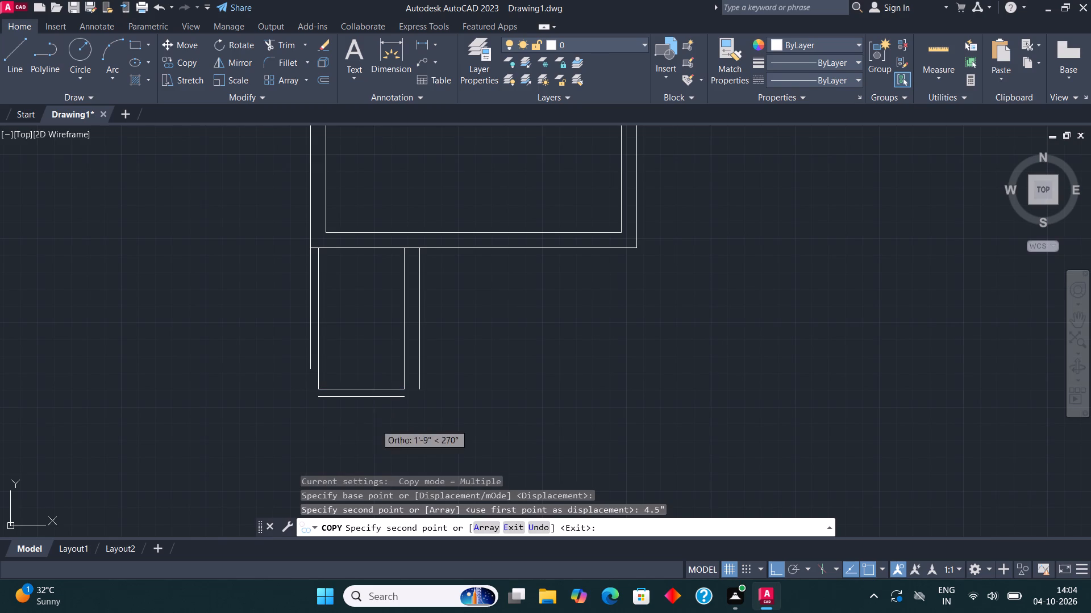
Fillet the outer wall lines of the small room into closed bottom-left and bottom-right corners.
click(282, 56)
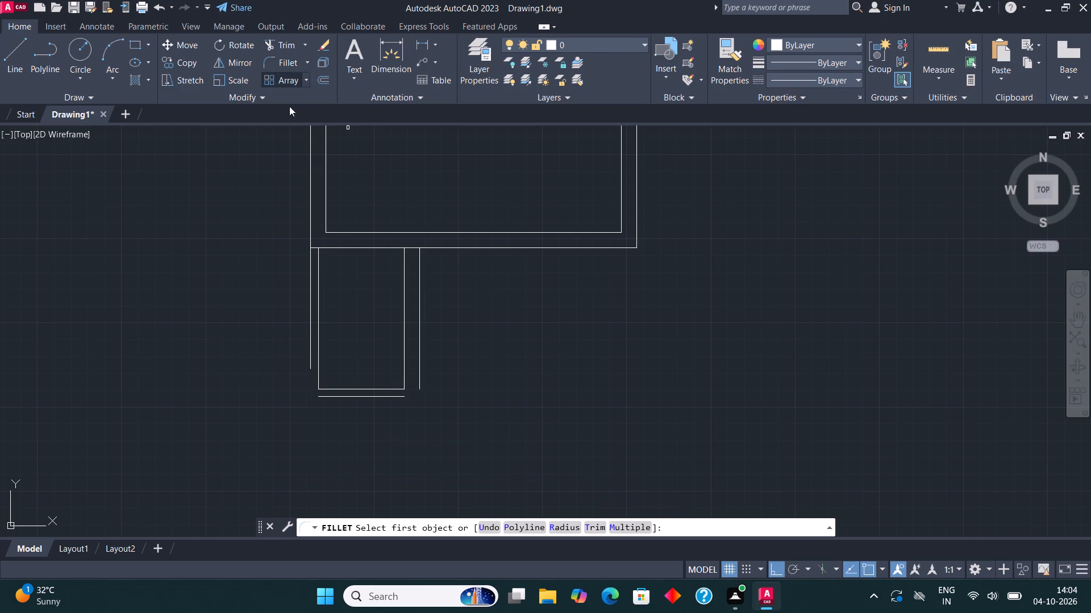
click(310, 353)
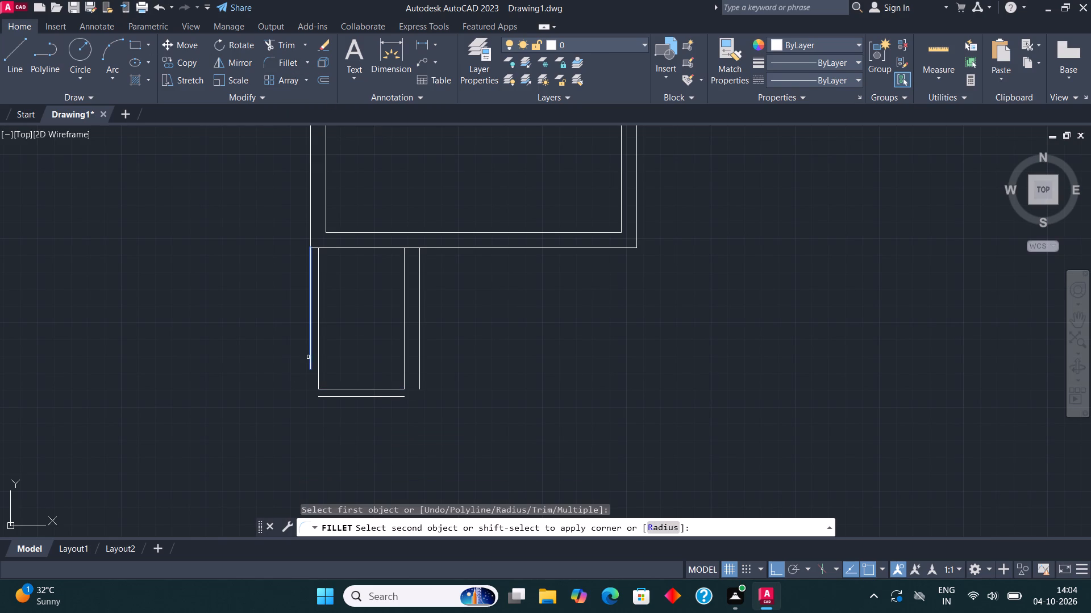
click(326, 397)
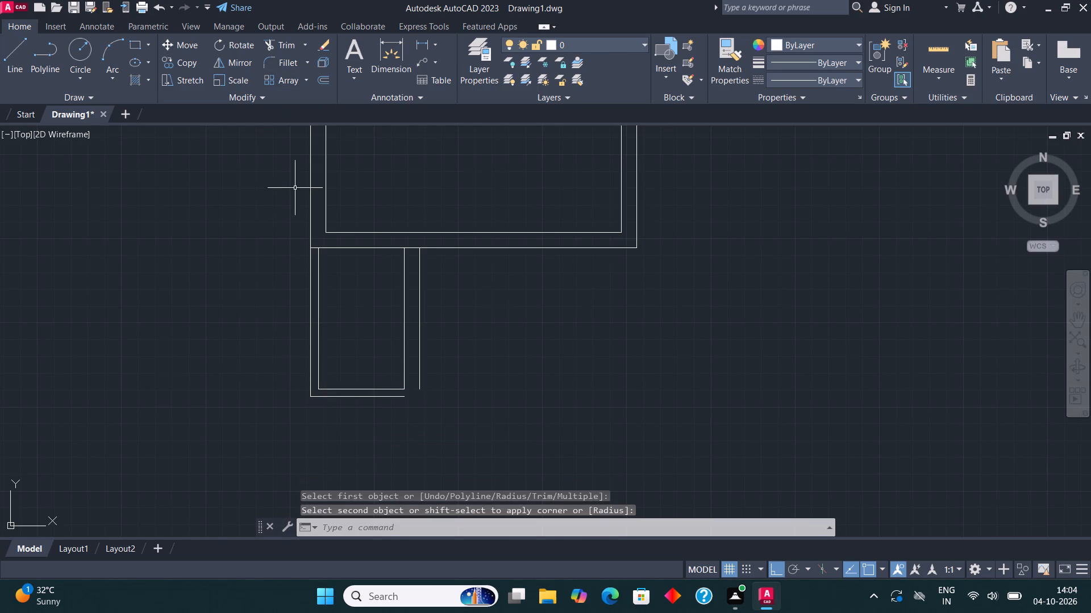
click(285, 64)
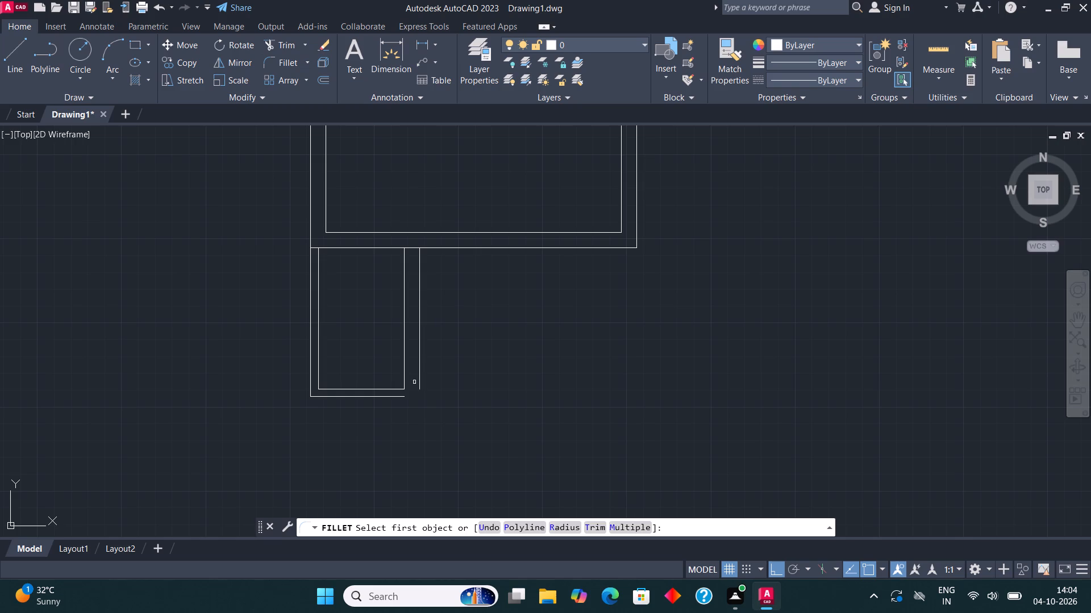
click(420, 385)
click(400, 398)
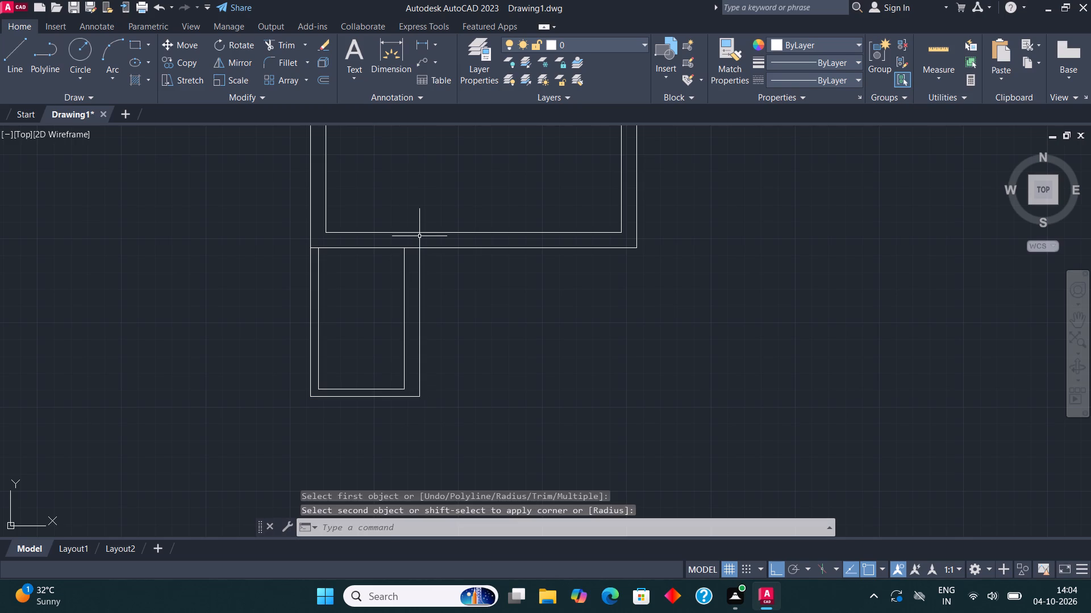
Draw a line from the small room's inner bottom-left corner down to the outer wall face and continue it 6' downward.
scroll(437, 258, down, 1)
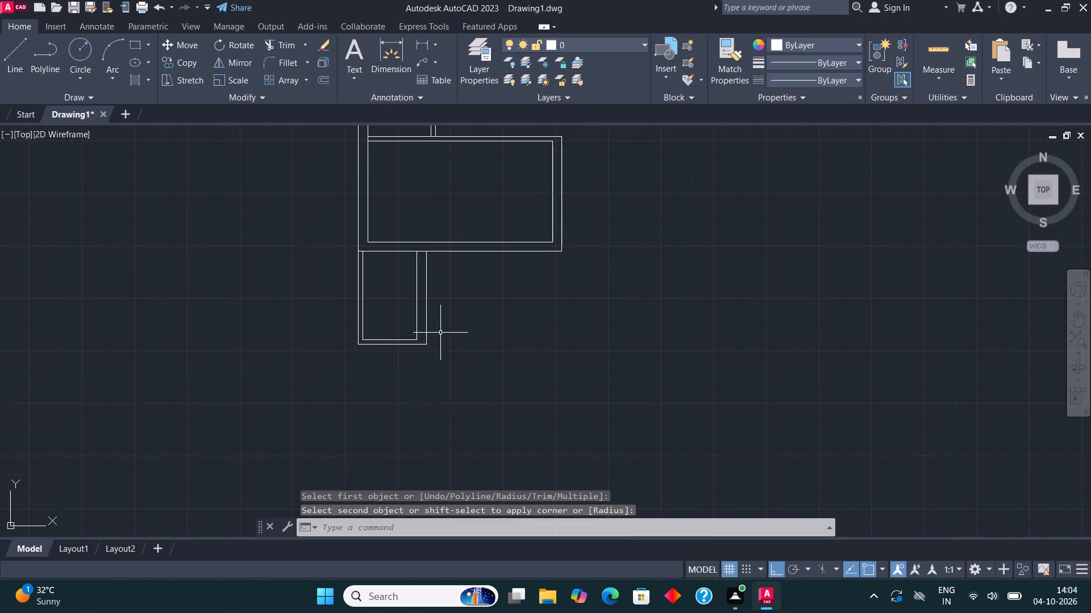
middle_drag(417, 301, 398, 285)
middle_drag(415, 285, 432, 288)
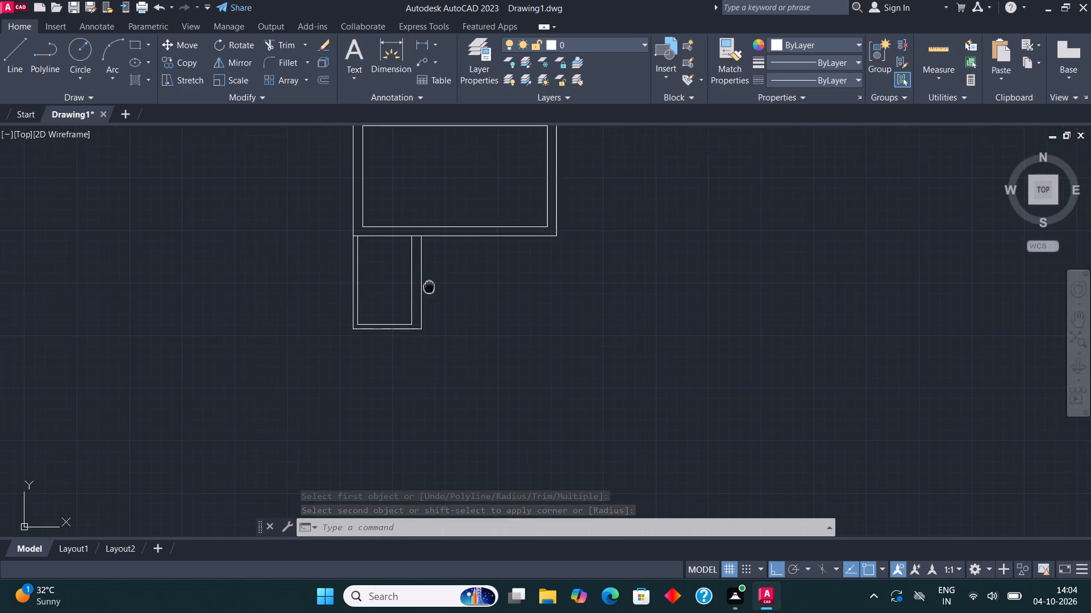
middle_drag(432, 288, 453, 298)
click(13, 45)
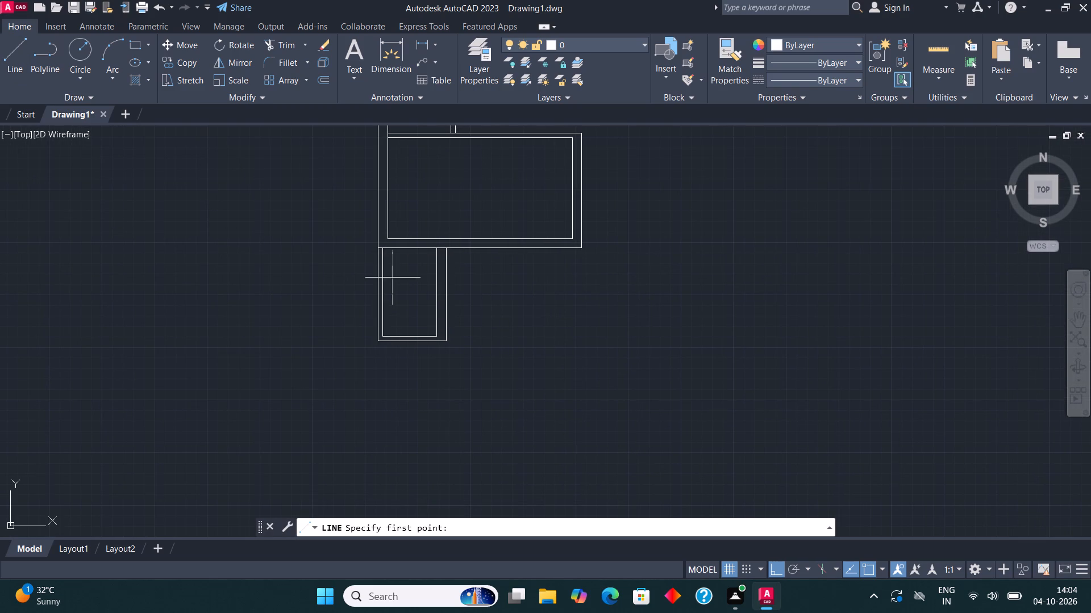
middle_drag(385, 272, 383, 228)
scroll(386, 288, up, 3)
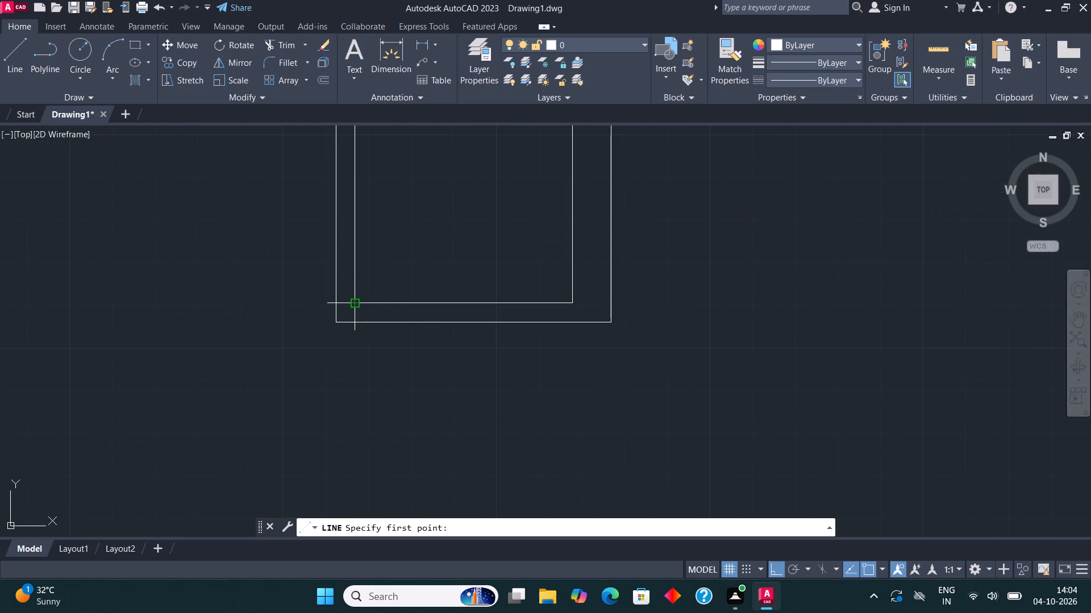
click(352, 300)
click(354, 322)
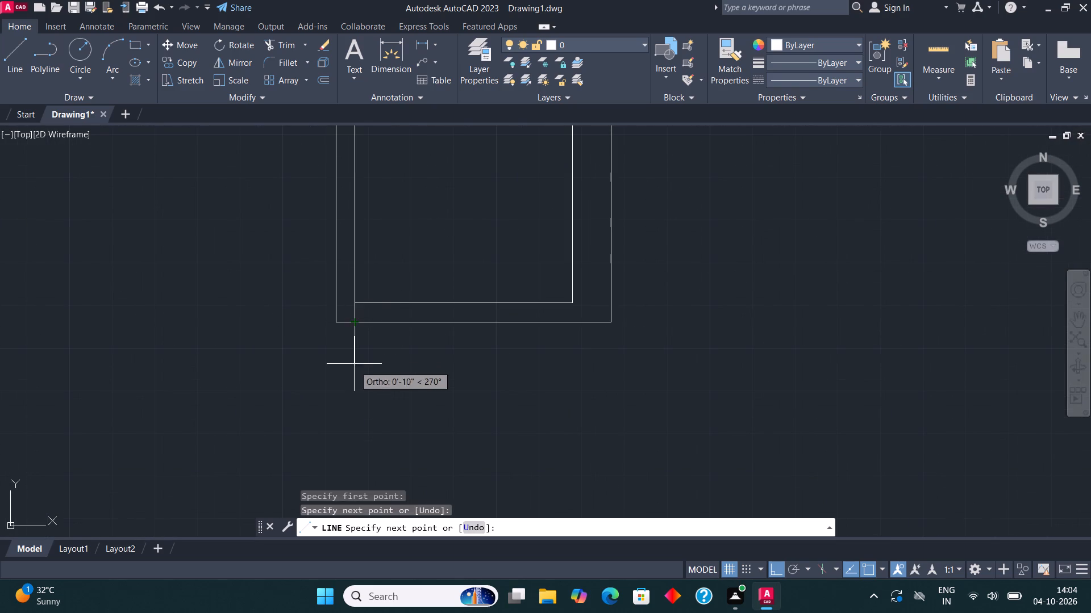
key(6)
key(apostrophe)
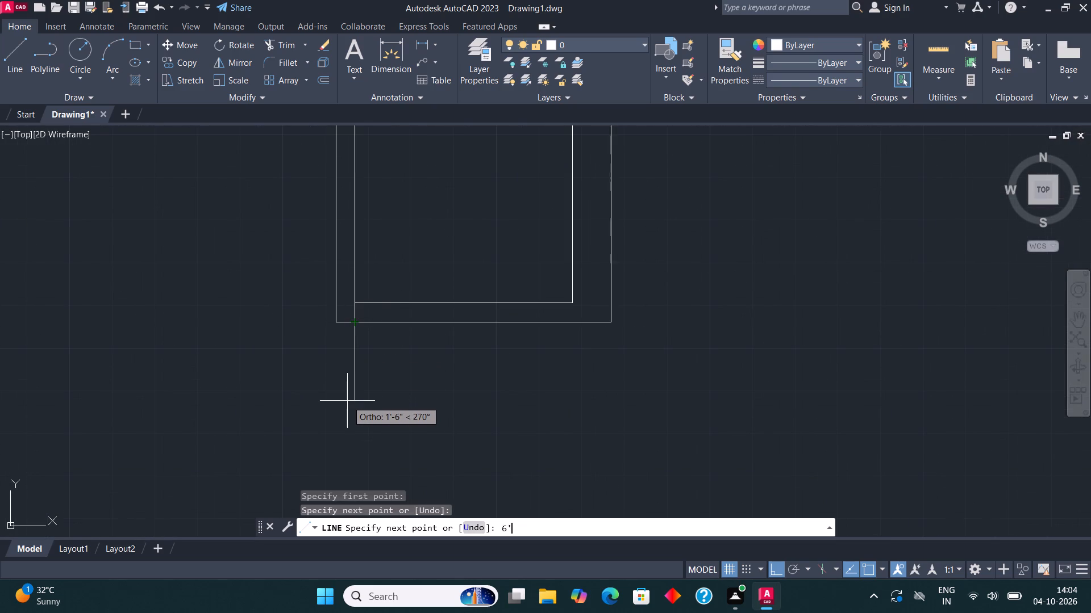
key(Return)
Continue the line 4'7.5" right and back up to the small room's bottom wall, closing the new room outline.
scroll(315, 300, down, 3)
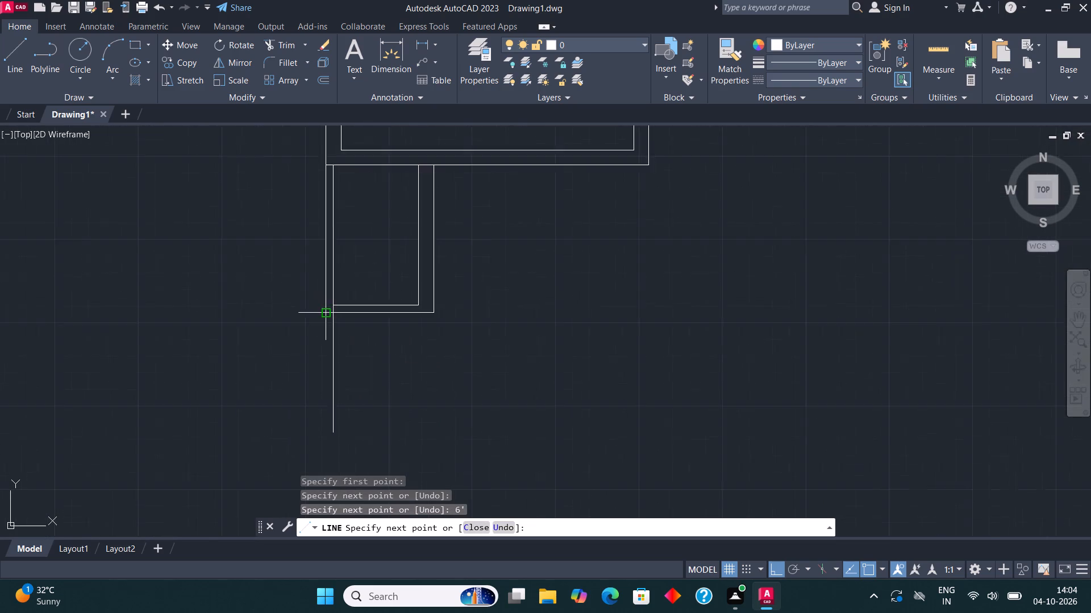
scroll(353, 373, up, 2)
text(4')
text(7.5")
key(Return)
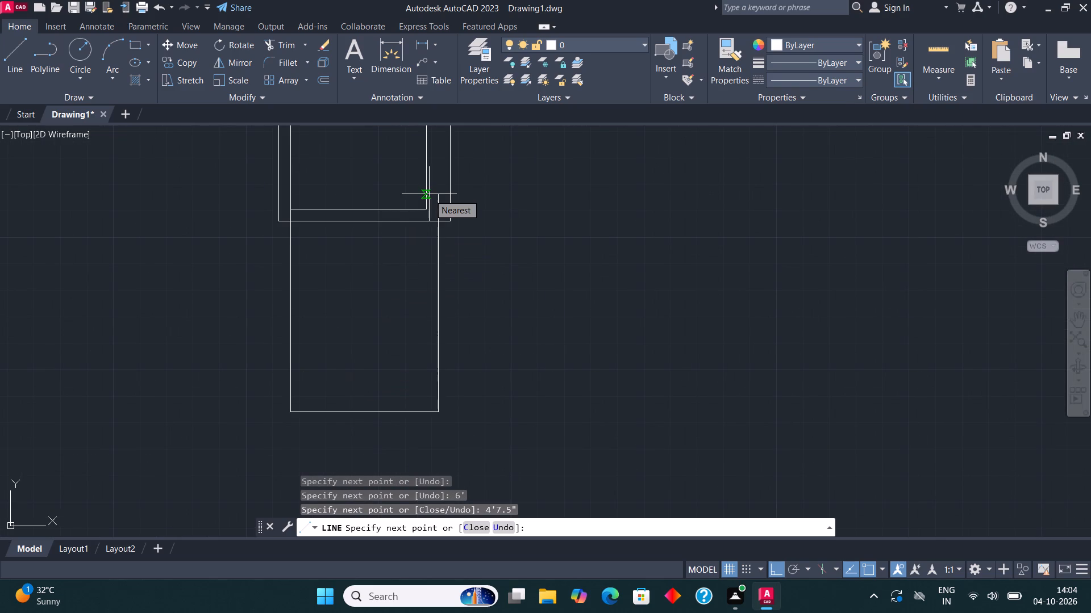
click(434, 221)
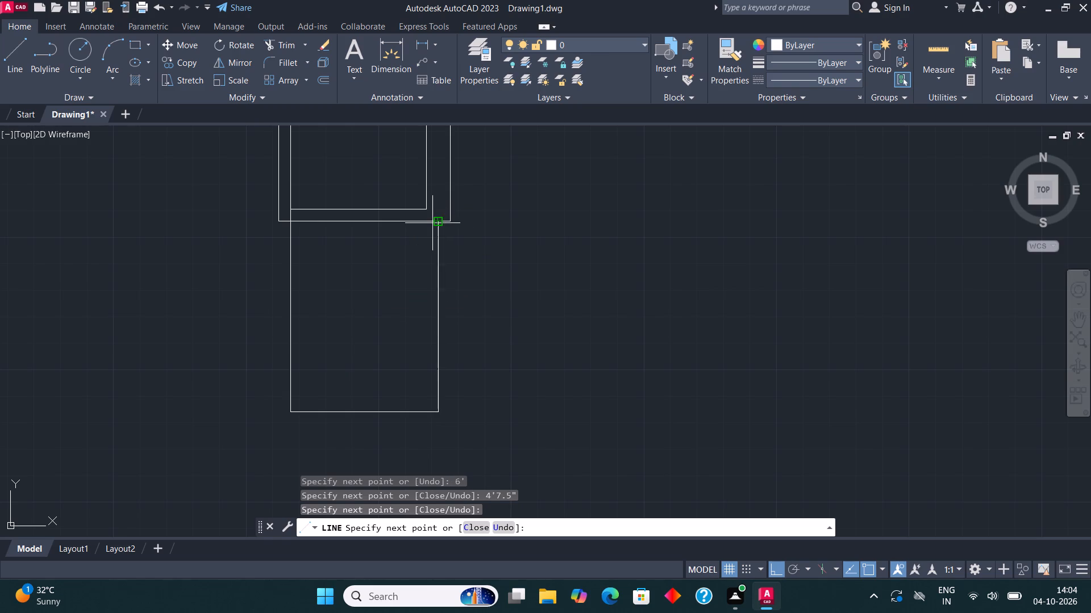
key(Escape)
Offset the lower room's left, bottom and right lines 4.5" outward to form its thin walls.
middle_drag(463, 260, 488, 236)
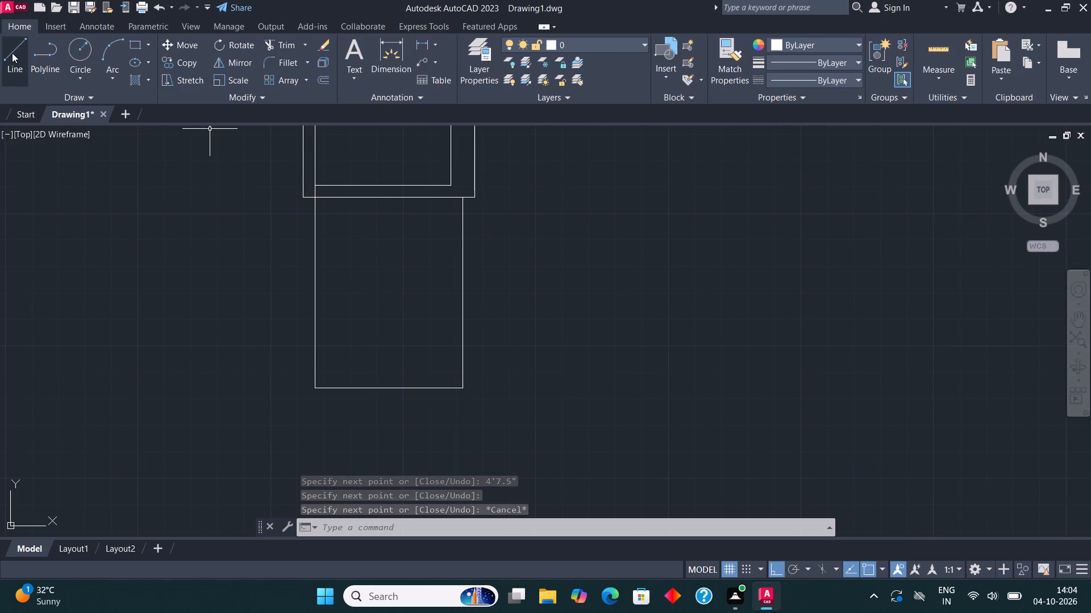
click(11, 52)
key(Escape)
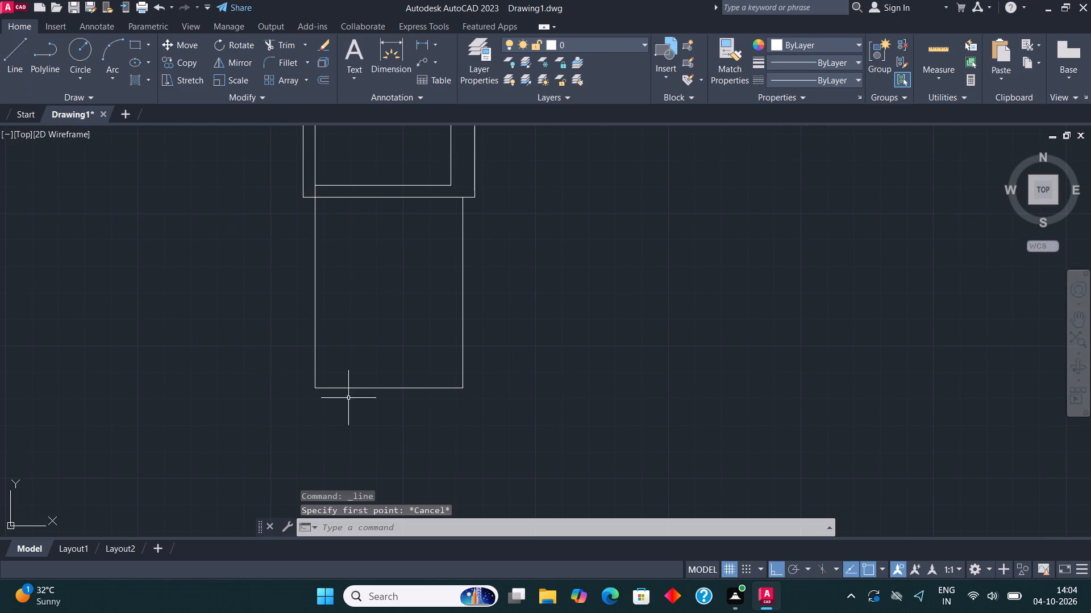
click(525, 425)
click(293, 333)
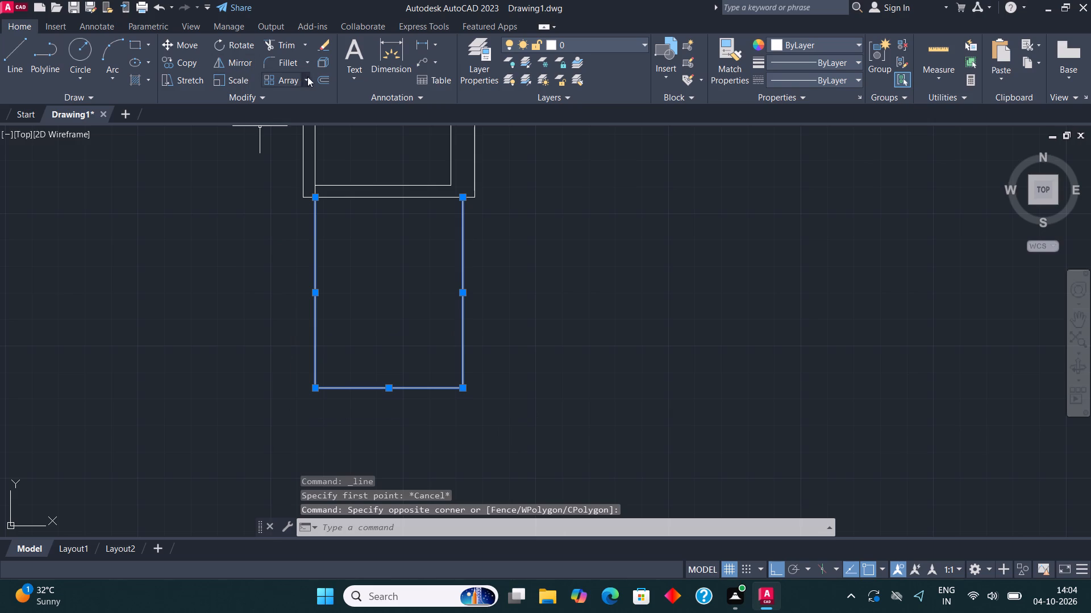
click(323, 78)
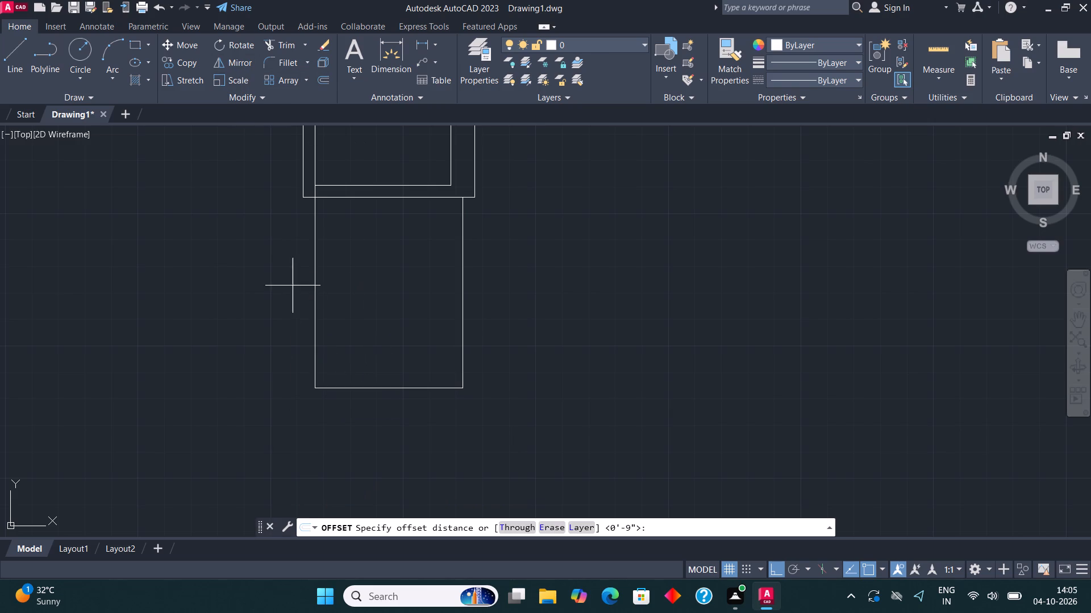
click(317, 295)
text(4.5")
key(Return)
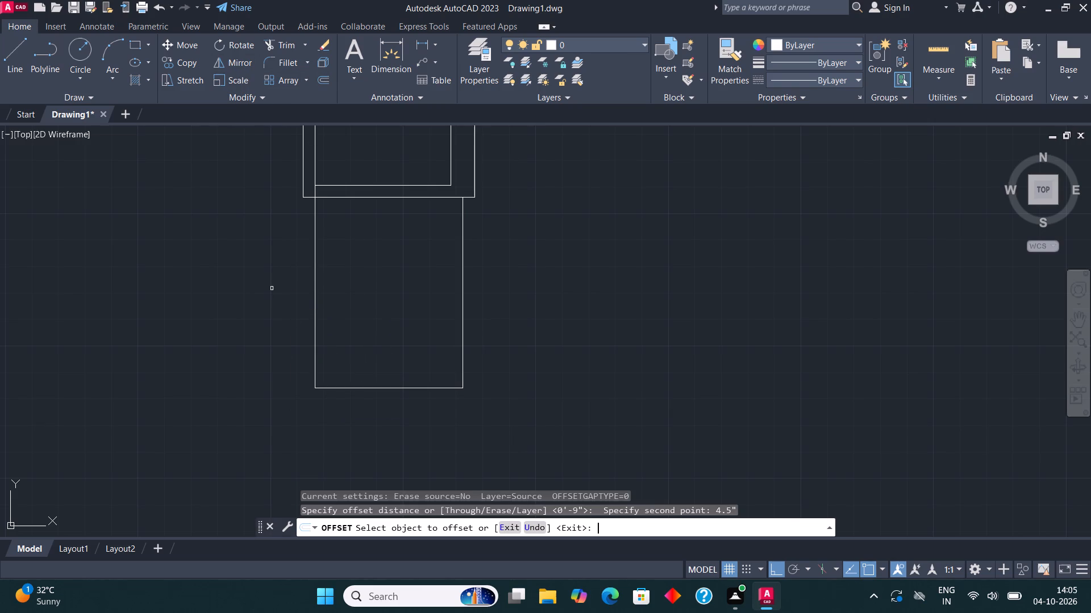
drag(313, 297, 308, 295)
click(286, 276)
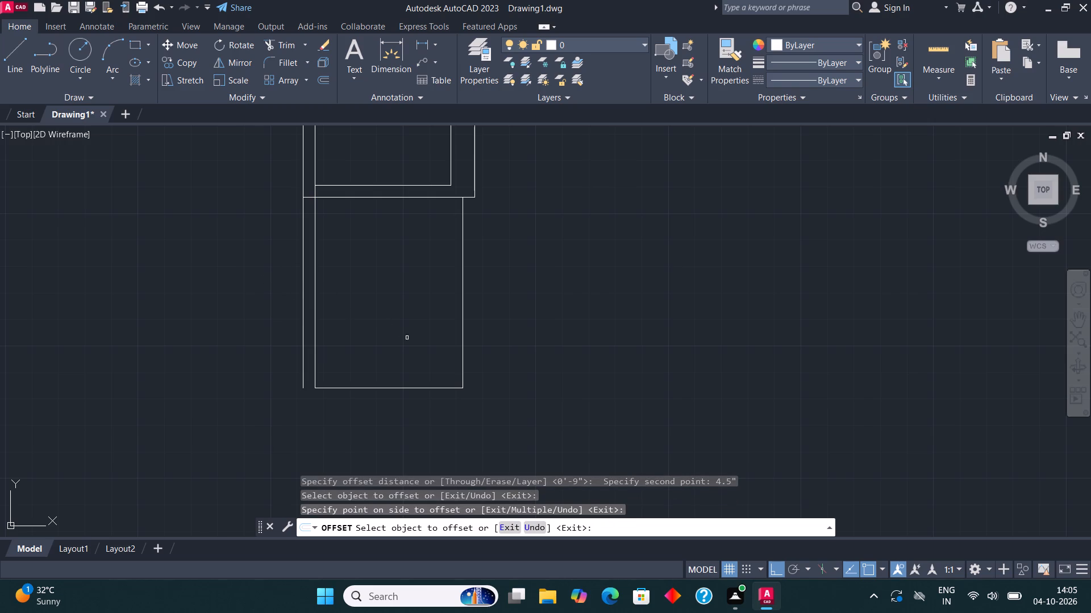
click(399, 387)
click(398, 409)
click(466, 297)
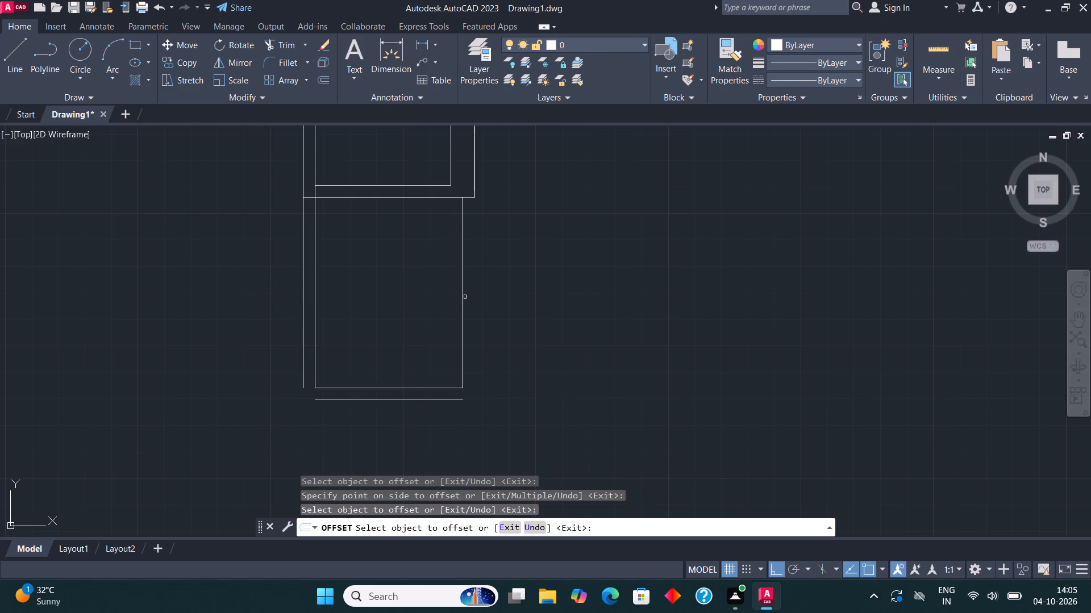
click(462, 291)
click(532, 291)
Fillet the lower room's outer wall lines into closed bottom-left and bottom-right corners.
click(277, 61)
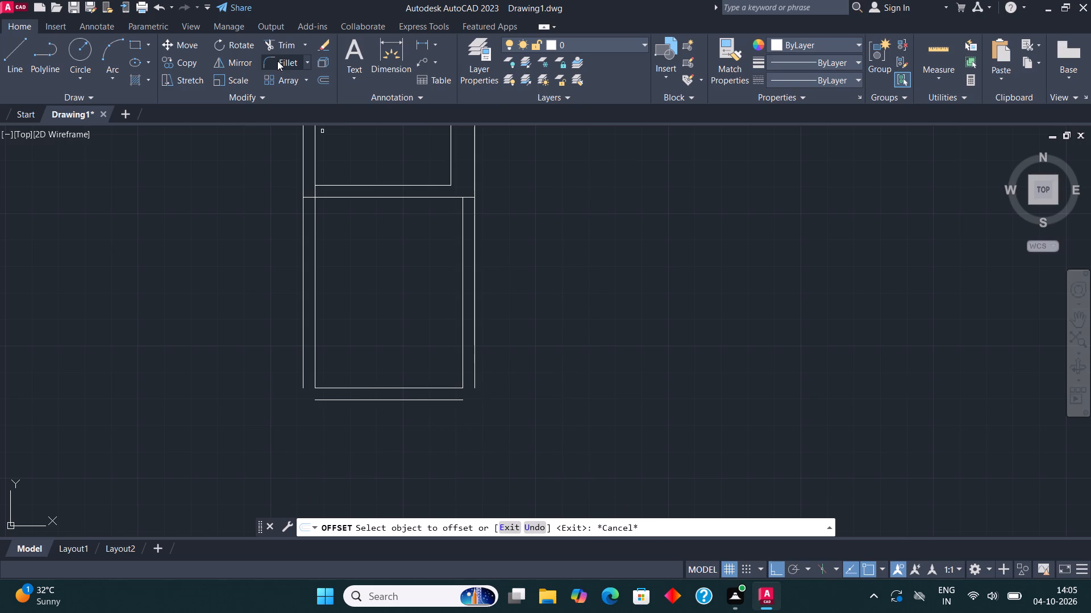
click(303, 350)
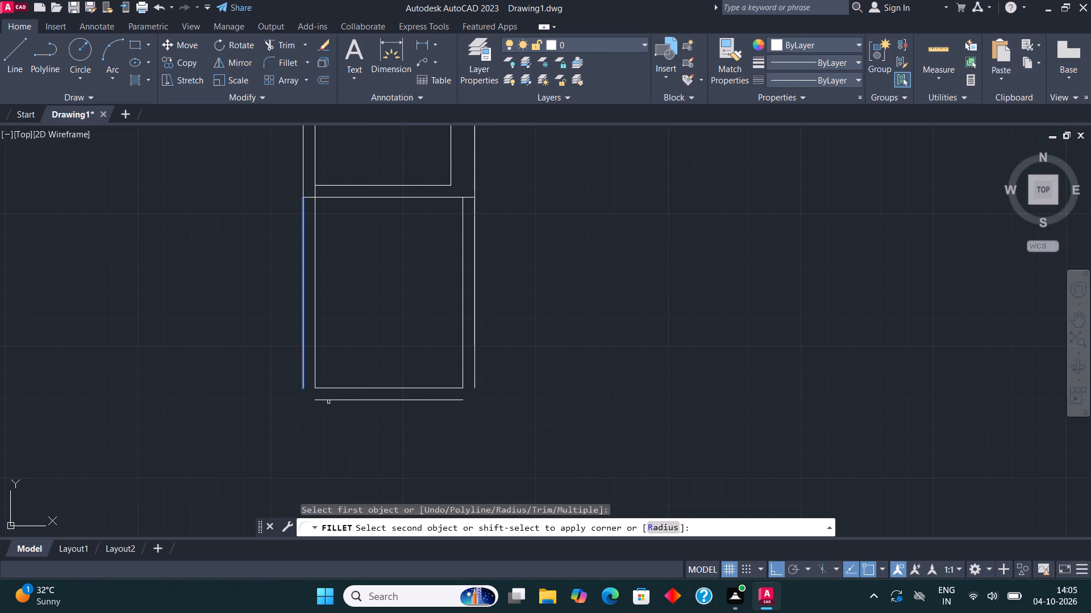
click(330, 401)
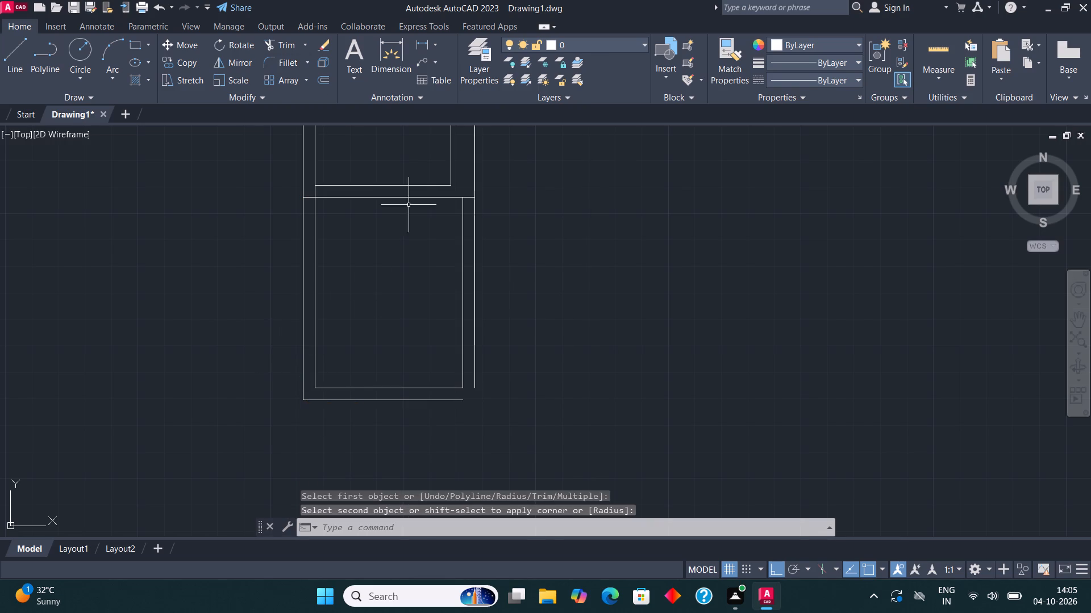
click(290, 66)
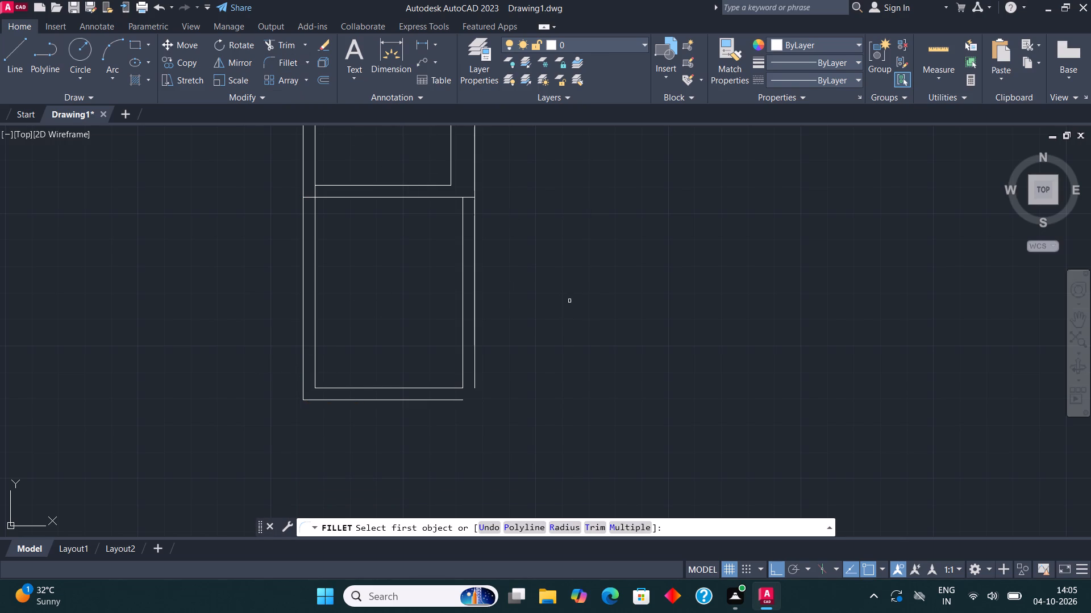
click(475, 349)
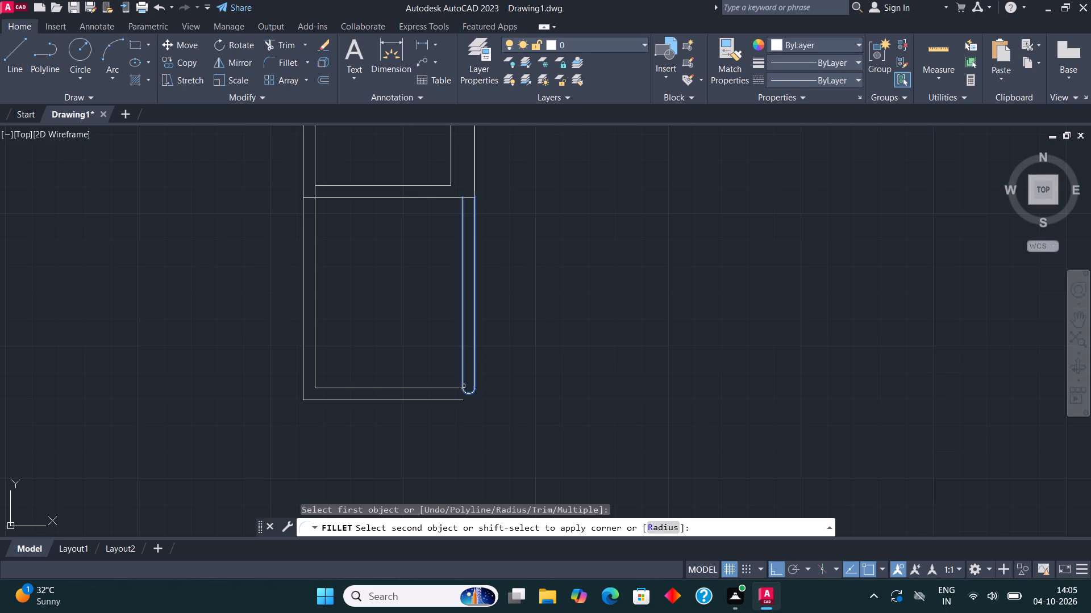
click(453, 399)
Draw a line 10' right along the large room's bottom wall from the small room's outer right wall, continuing 13' downward.
scroll(416, 333, down, 1)
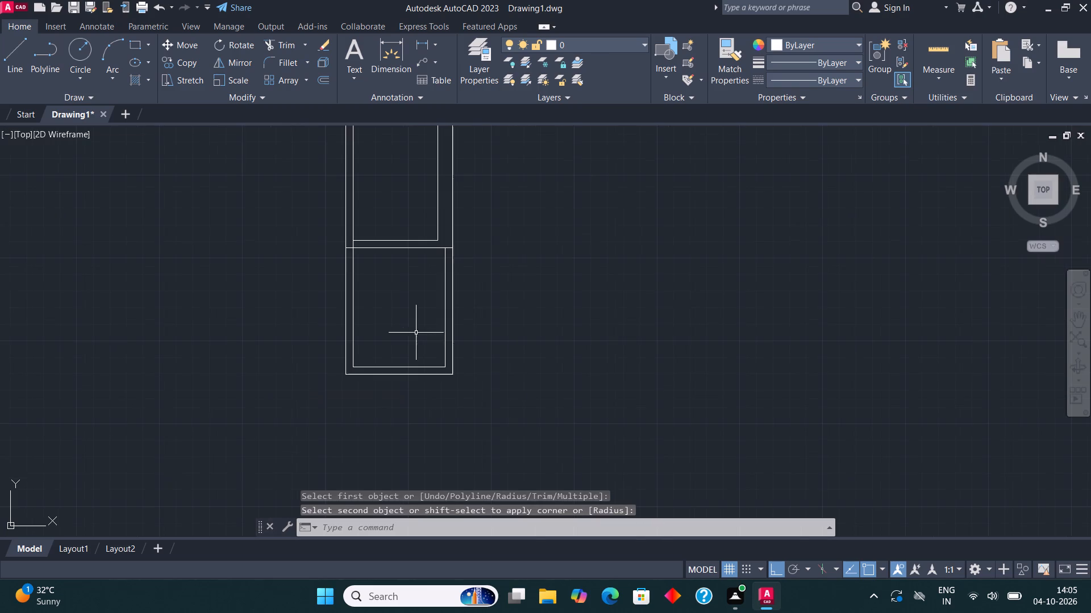
middle_drag(495, 393, 433, 447)
middle_drag(442, 275, 411, 385)
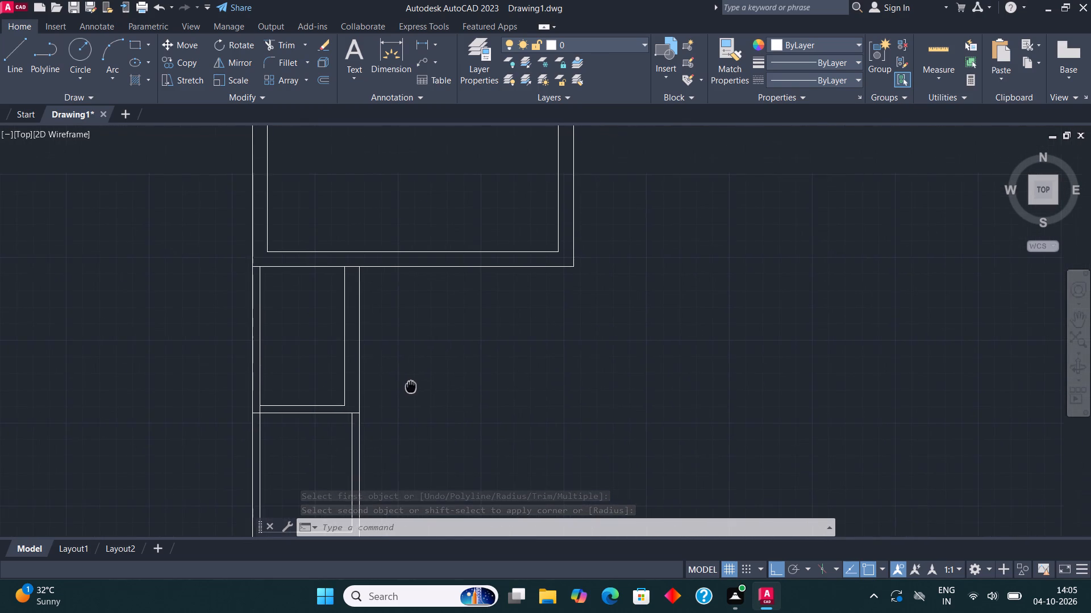
scroll(417, 276, up, 2)
click(14, 53)
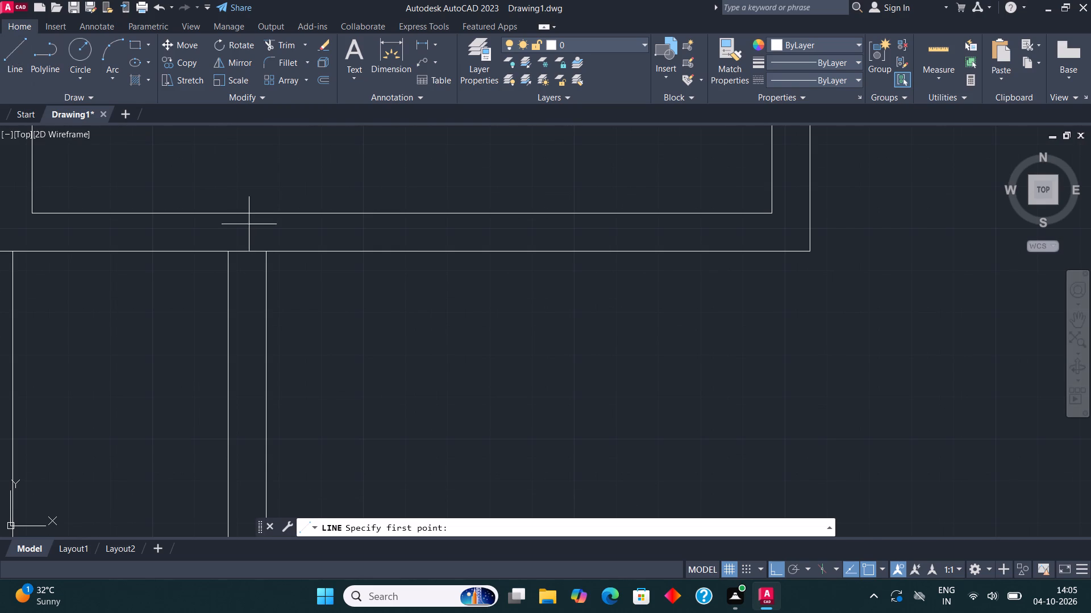
click(266, 253)
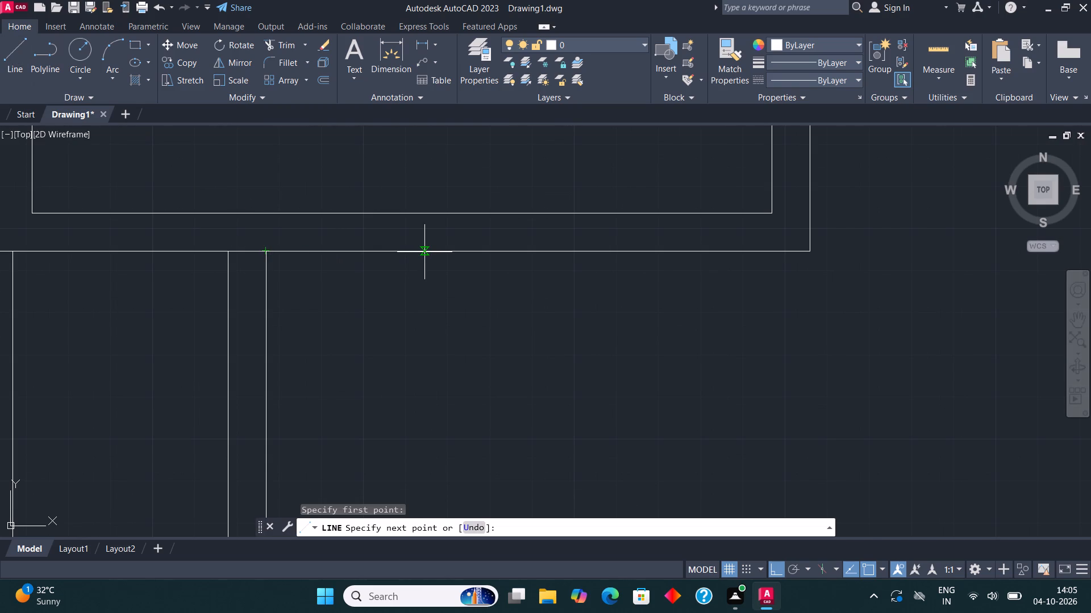
text(10')
key(Return)
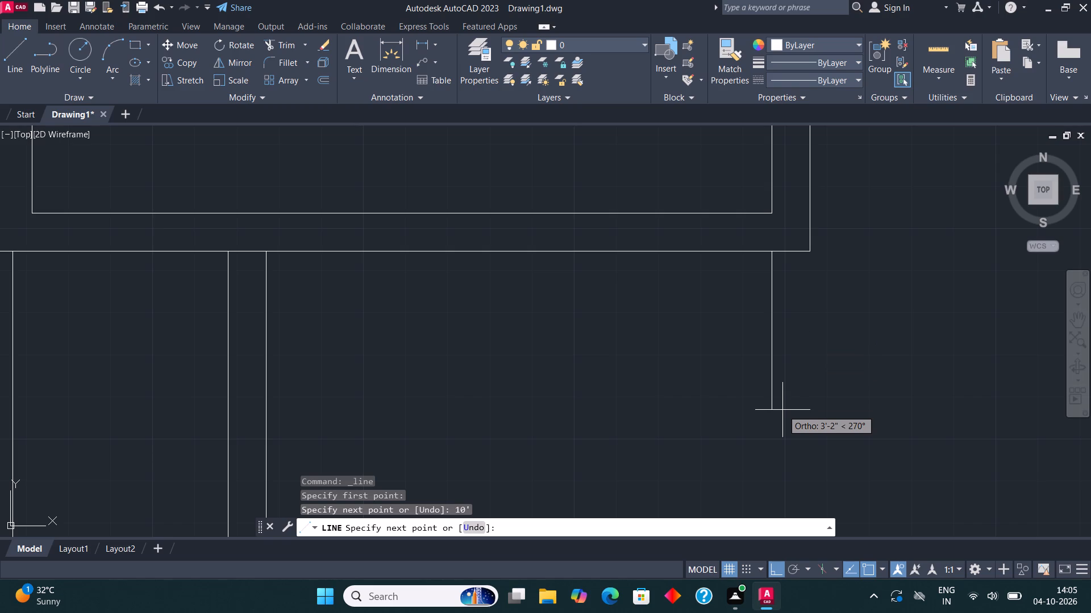
text(13')
key(Return)
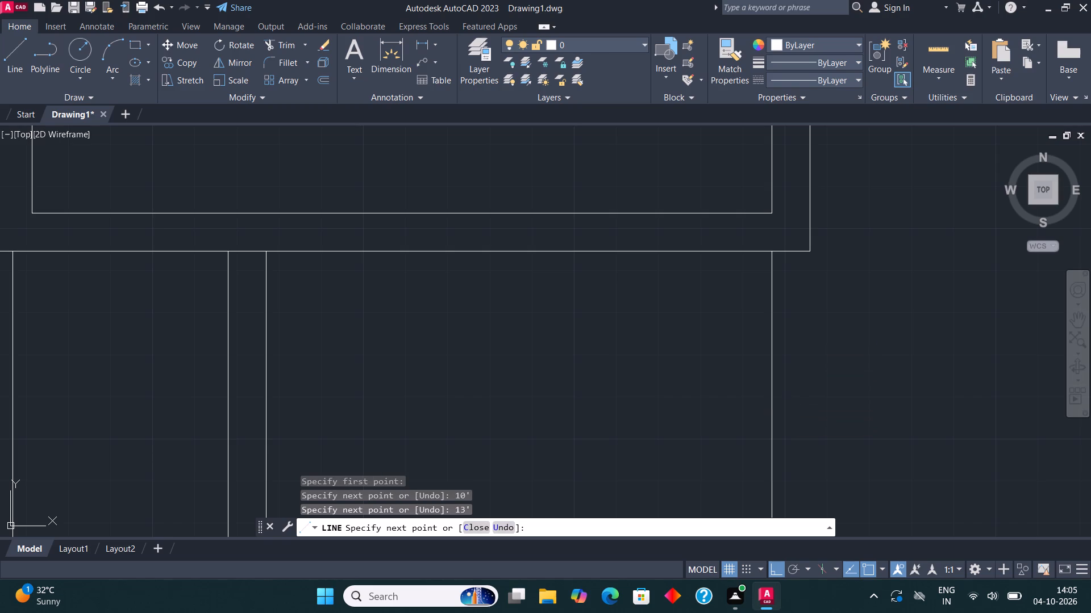
scroll(766, 394, down, 4)
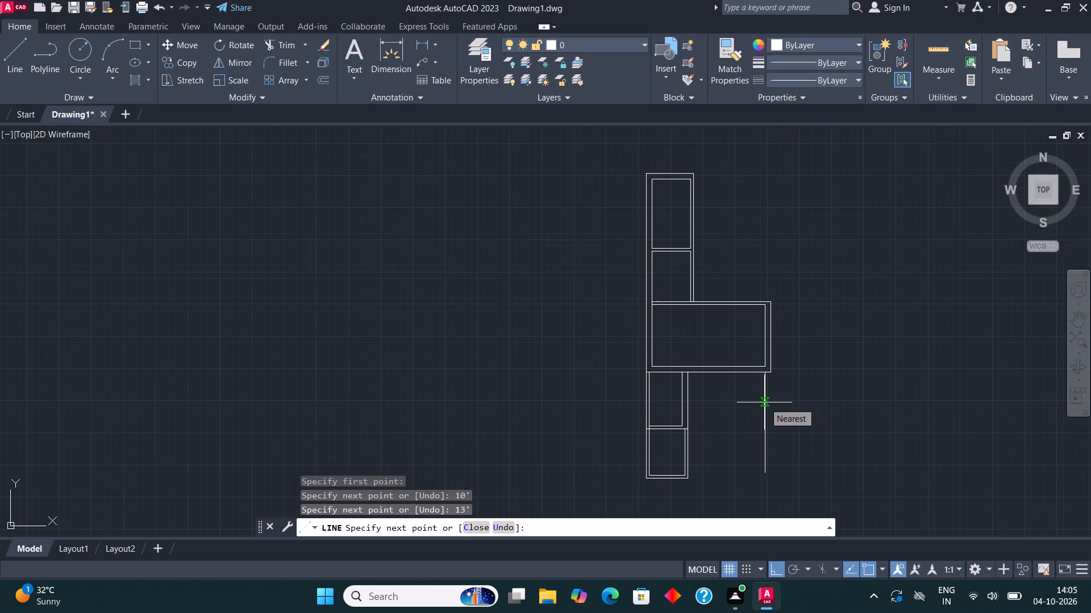
scroll(706, 472, up, 2)
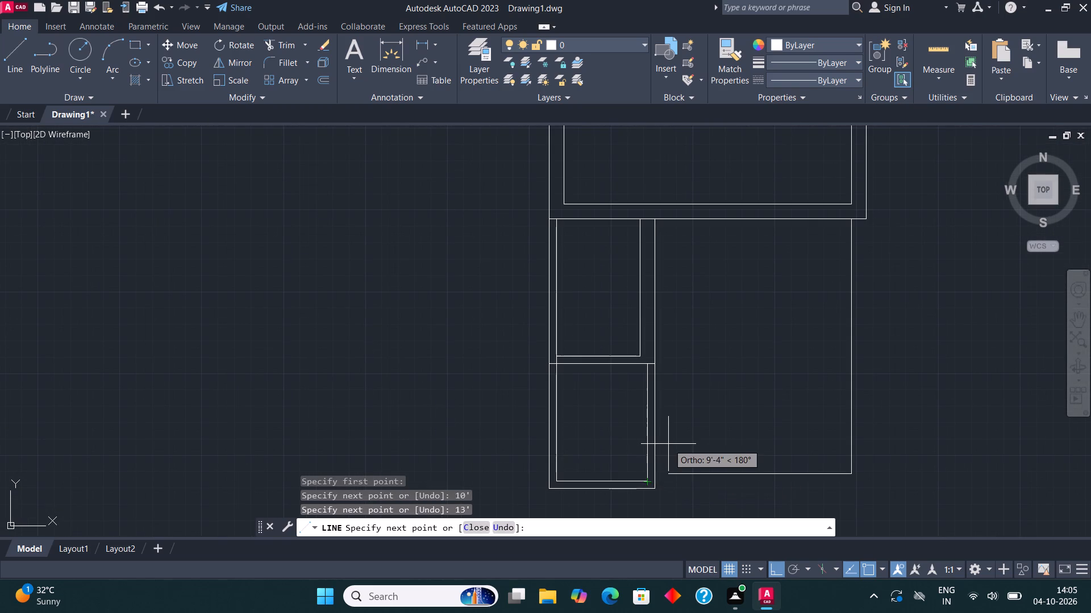
key(Escape)
Draw a horizontal line from the 13' line's lower end left to the lower room's outer right wall, closing the new room outline.
middle_drag(791, 419, 680, 349)
scroll(763, 403, up, 1)
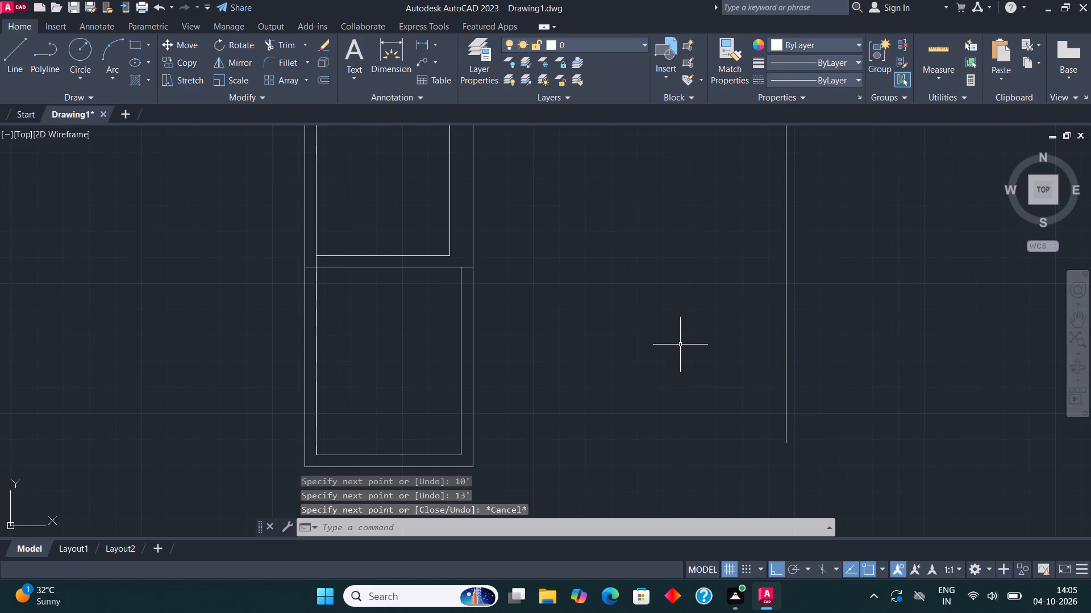
scroll(680, 345, down, 1)
middle_drag(677, 337, 661, 358)
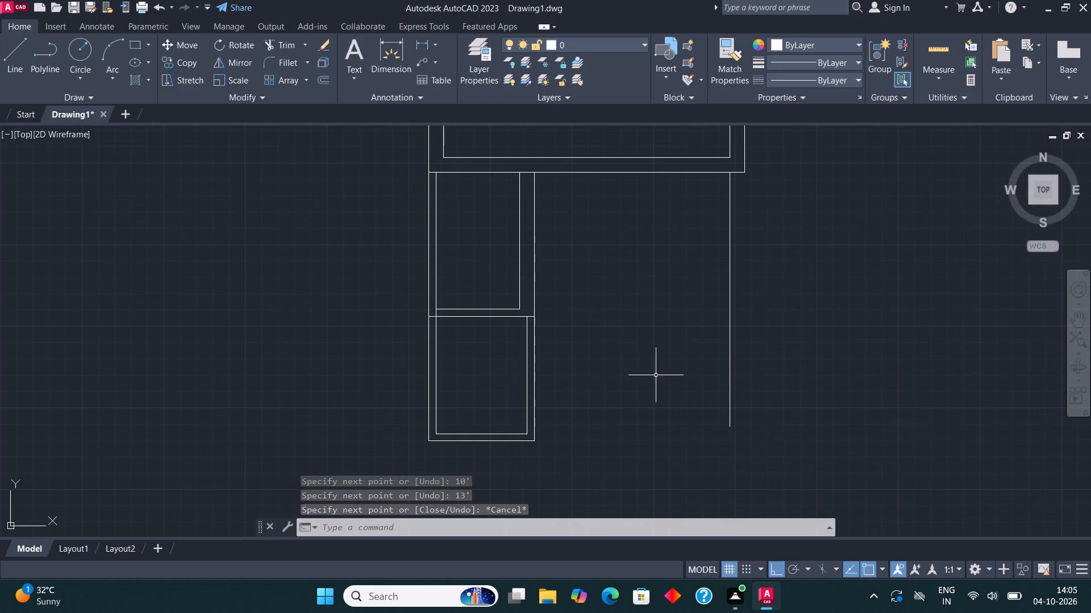
scroll(656, 375, up, 1)
click(1, 49)
click(6, 51)
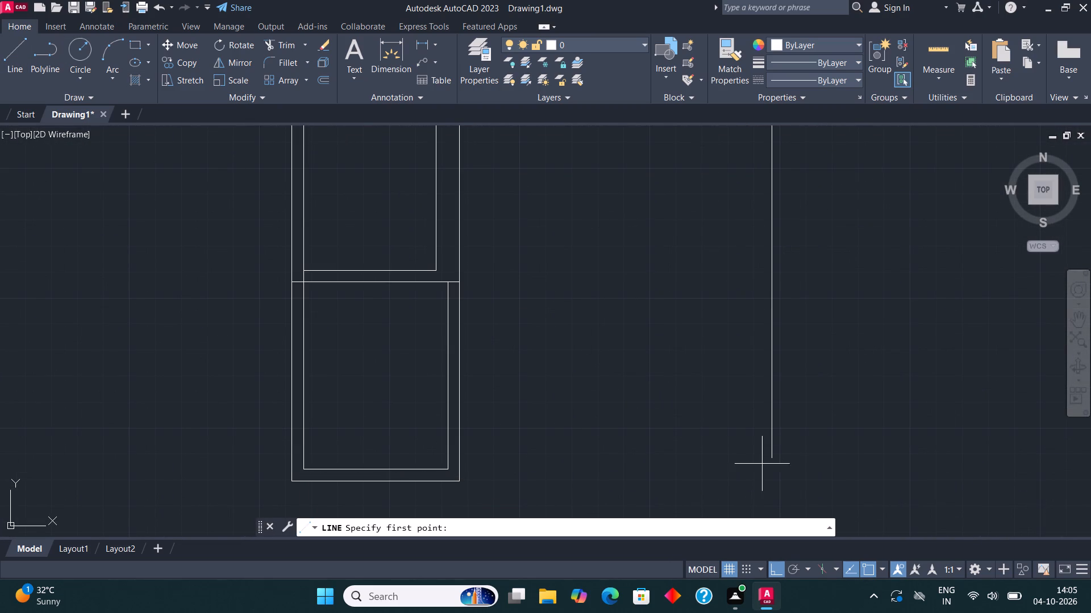
click(769, 457)
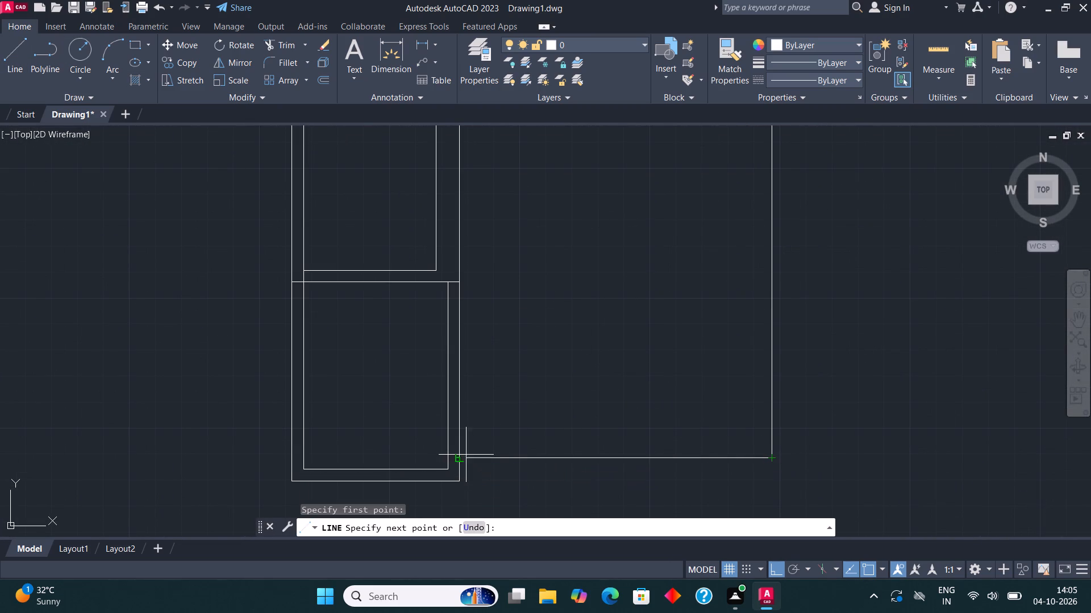
click(461, 452)
scroll(494, 360, down, 1)
key(grave)
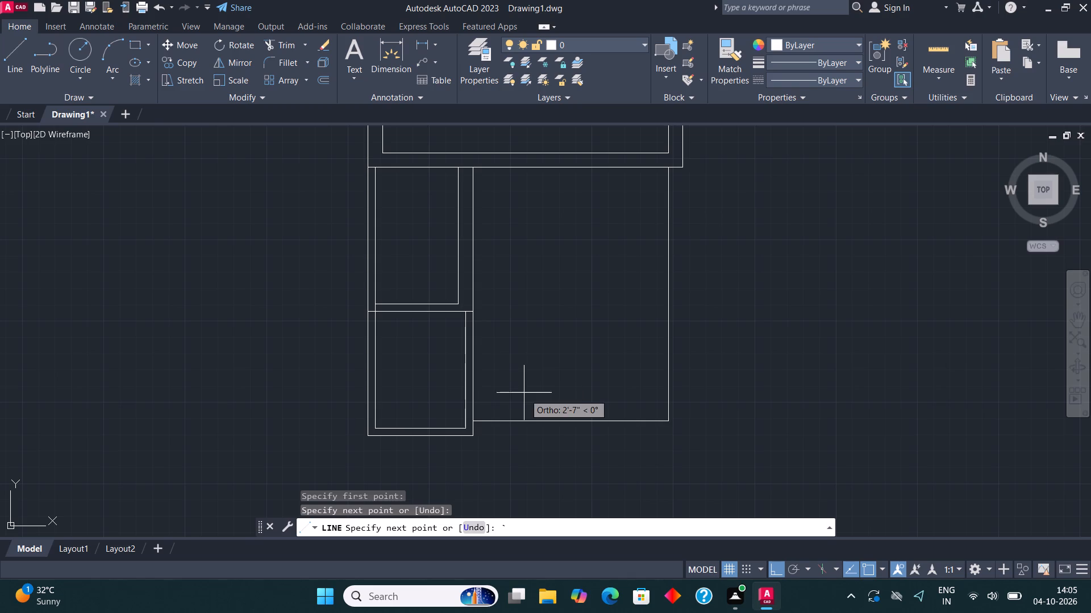
key(Escape)
Offset the new 10' by 13' room's right and bottom lines 9" outward to form its thick walls.
middle_drag(682, 314, 672, 312)
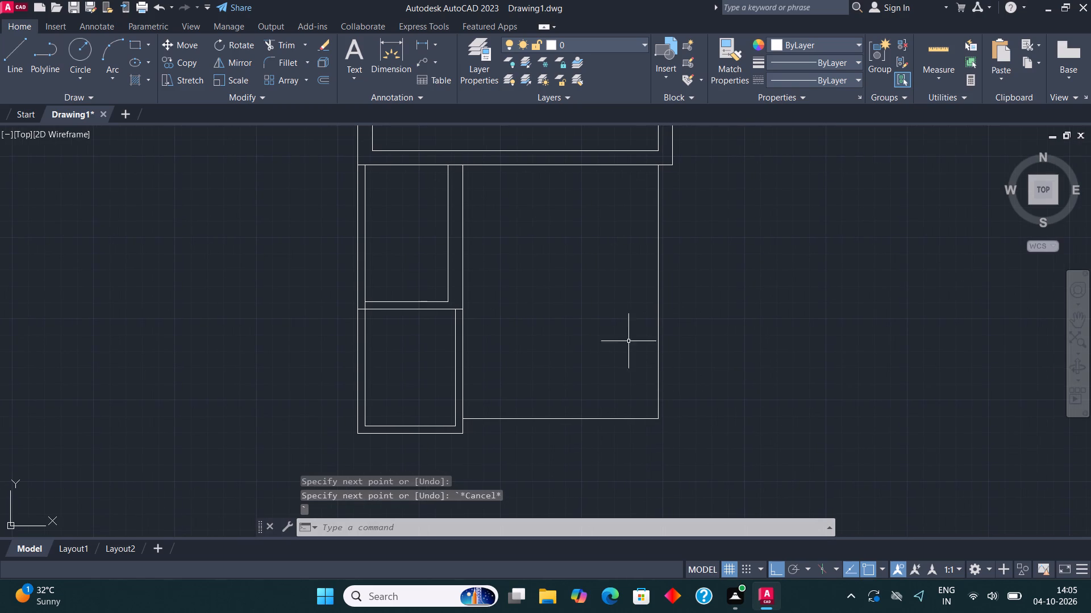
click(673, 434)
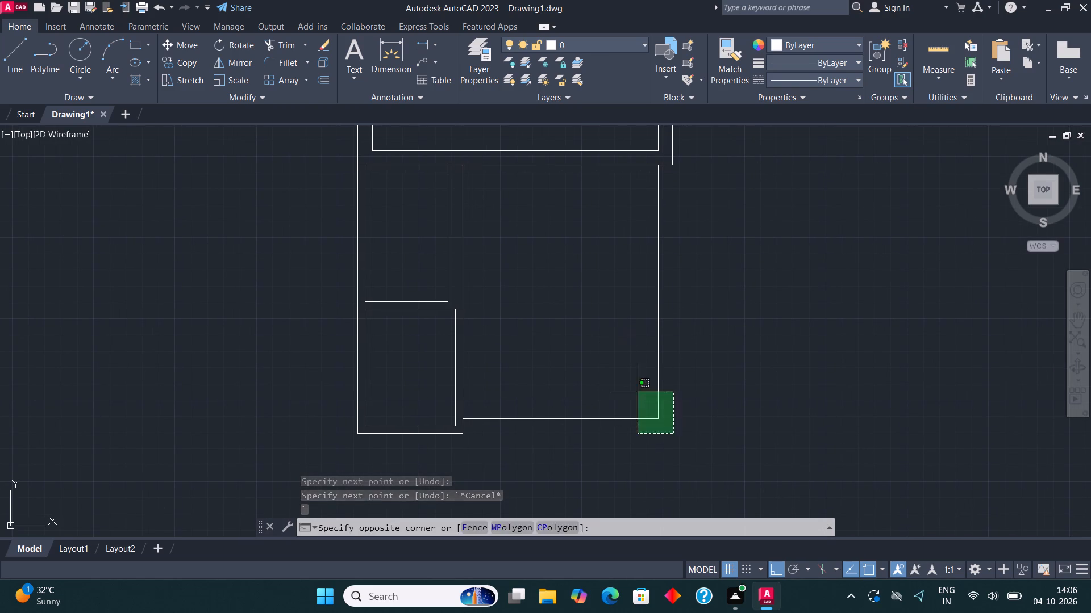
click(638, 391)
click(326, 78)
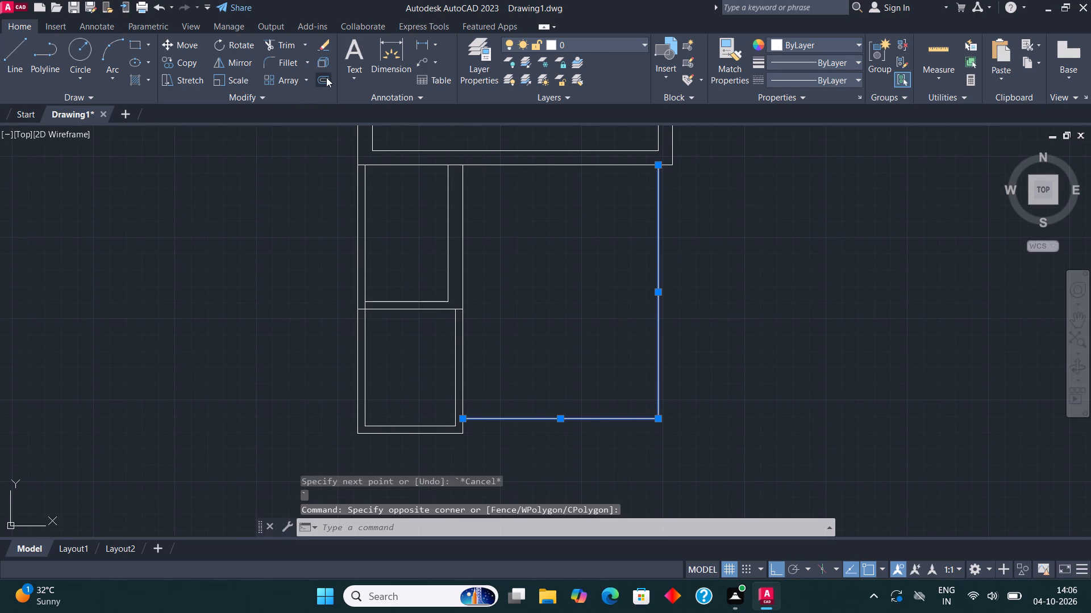
click(661, 274)
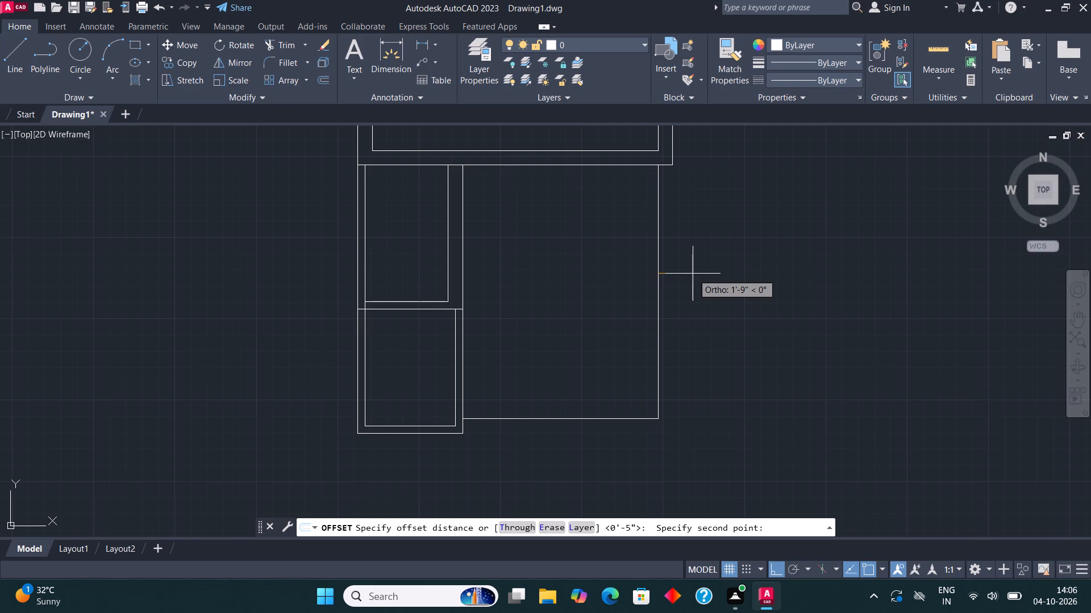
text(9")
key(Return)
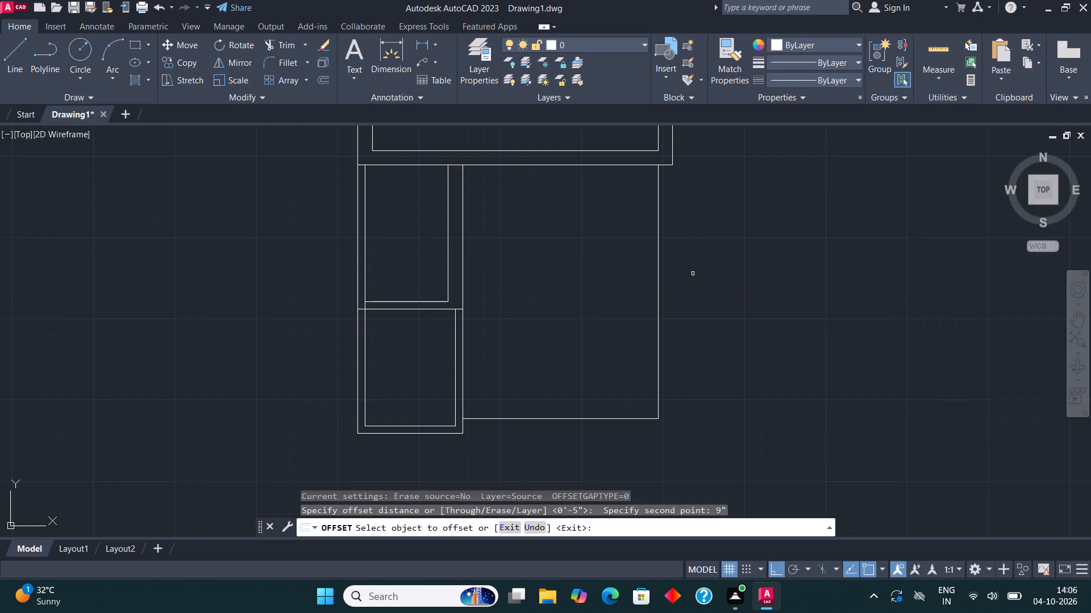
click(659, 288)
click(686, 295)
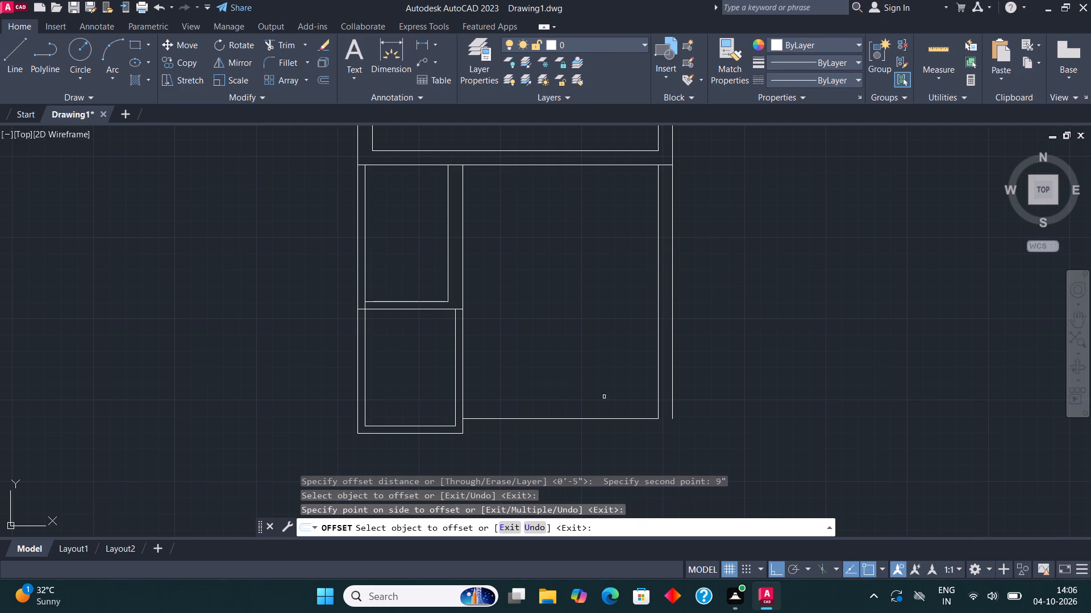
click(596, 420)
click(597, 438)
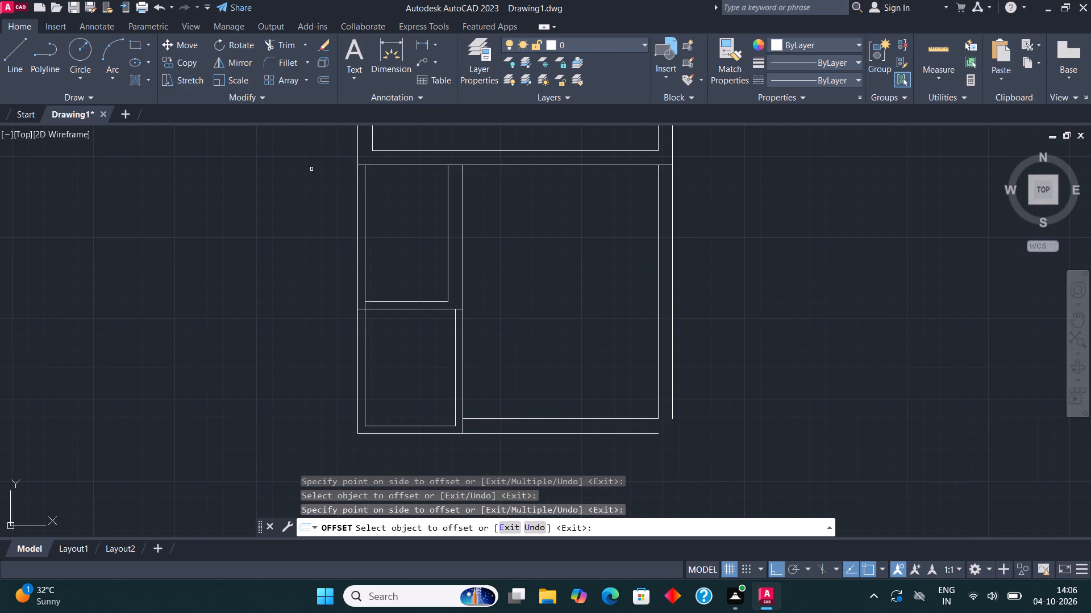
Fillet the new room's outer right and bottom wall lines into a closed bottom-right corner.
click(278, 59)
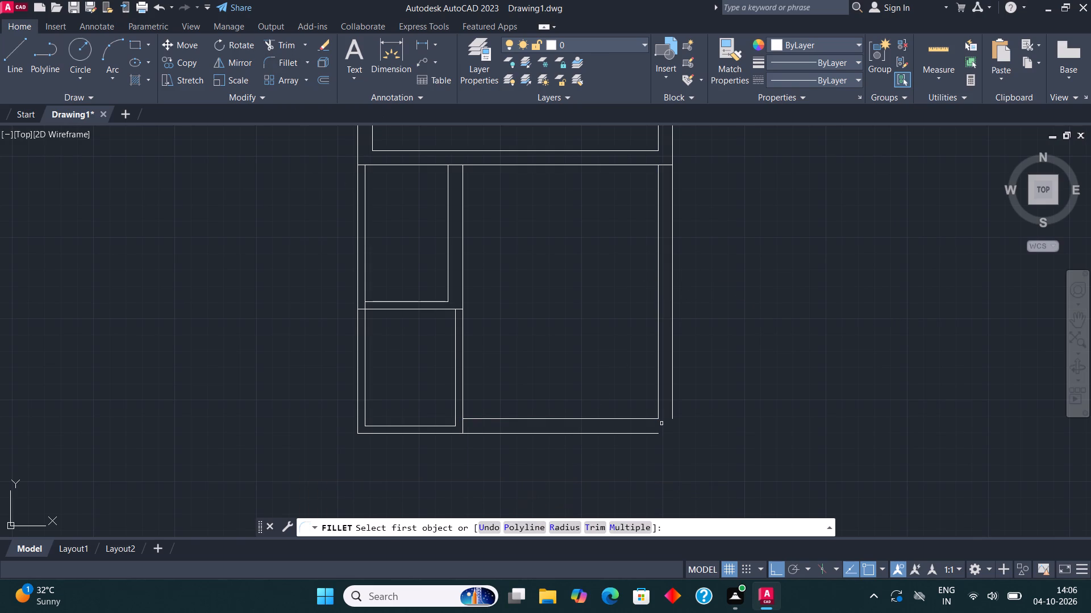
click(658, 430)
click(656, 436)
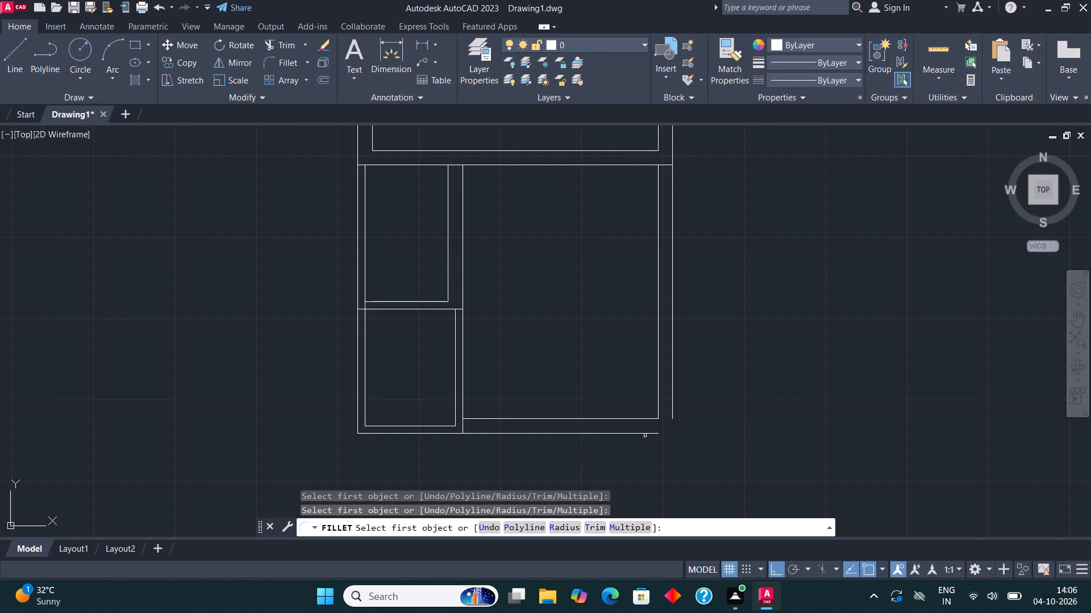
click(645, 435)
click(672, 408)
scroll(547, 392, down, 2)
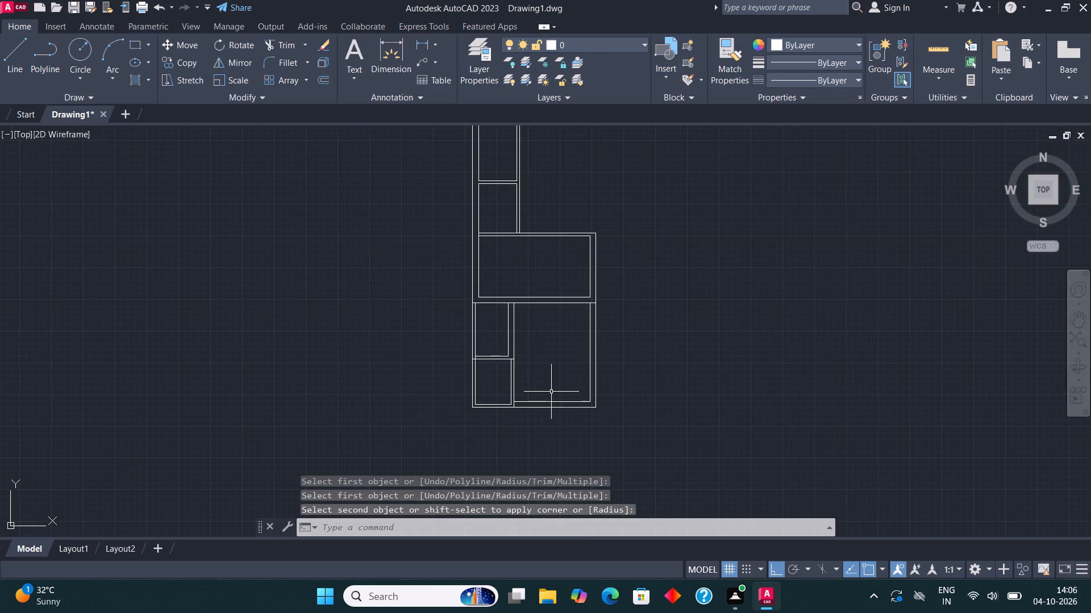
Draw a 14' vertical line downward from the outer bottom-left corner of the small lower room.
middle_drag(631, 382, 638, 318)
middle_drag(646, 343, 644, 306)
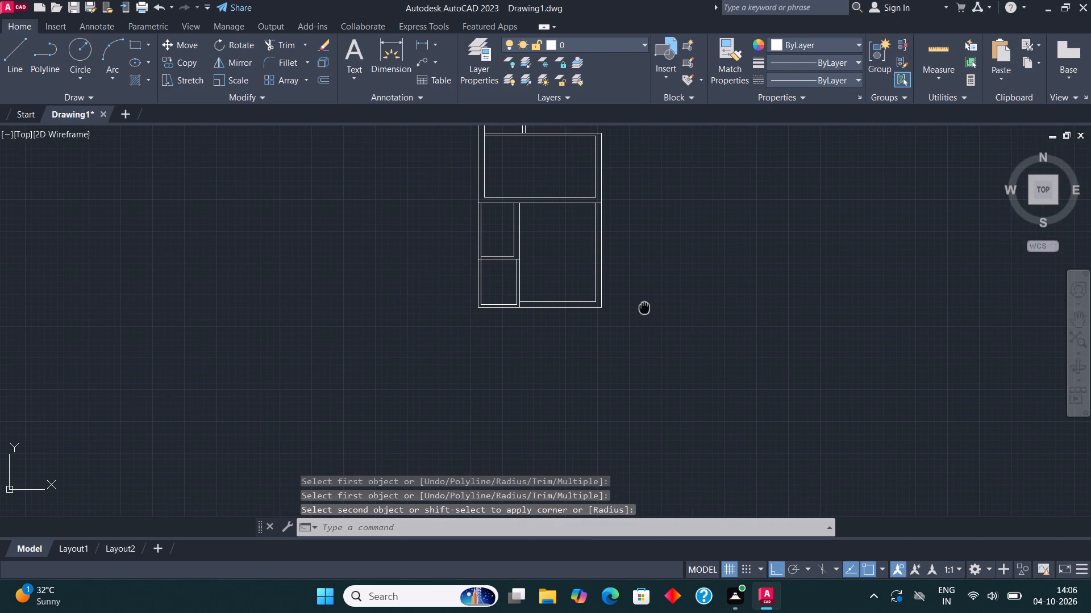
middle_drag(644, 306, 644, 306)
middle_drag(601, 291, 584, 316)
scroll(494, 332, up, 1)
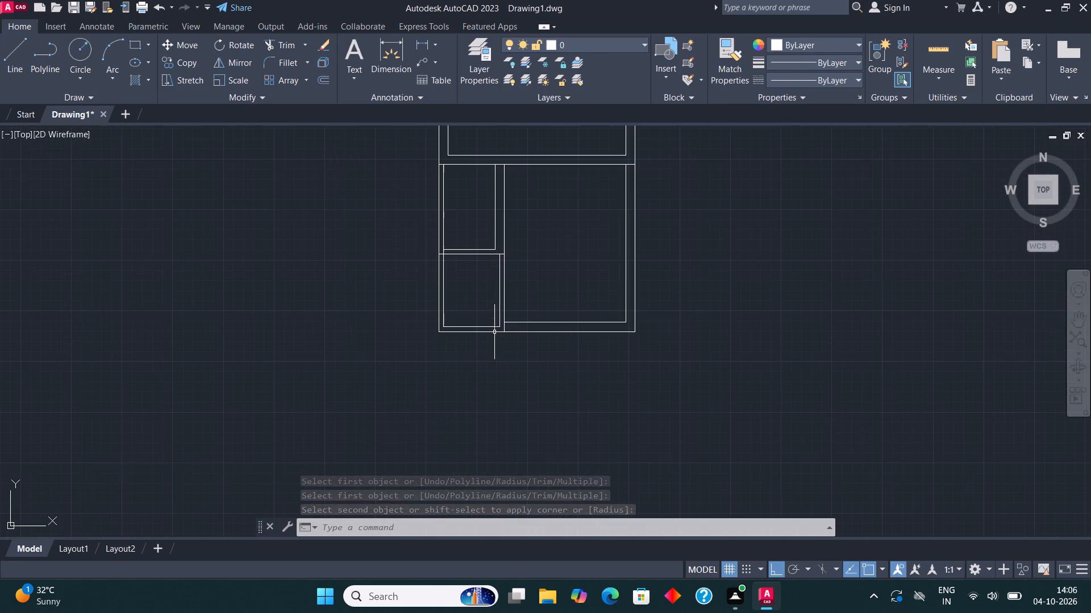
click(10, 53)
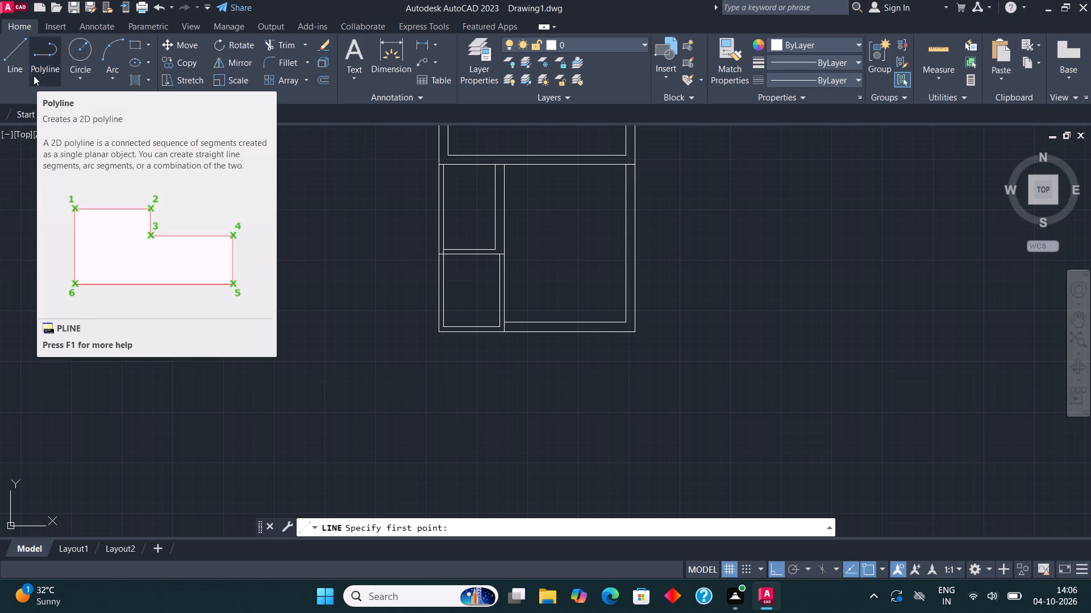
click(439, 335)
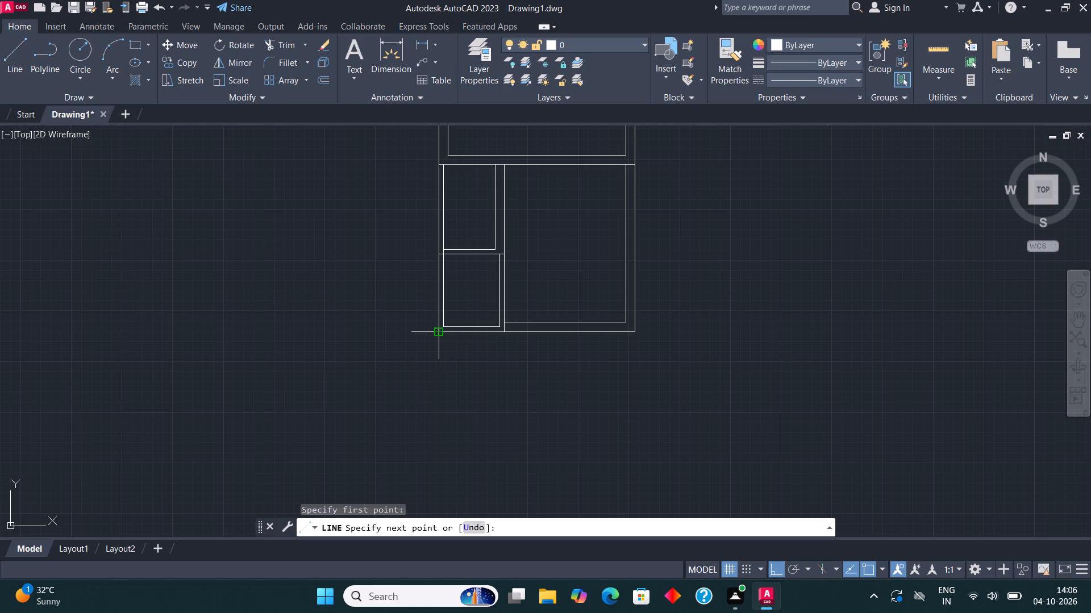
text(14')
key(Return)
scroll(378, 209, down, 3)
scroll(388, 238, up, 3)
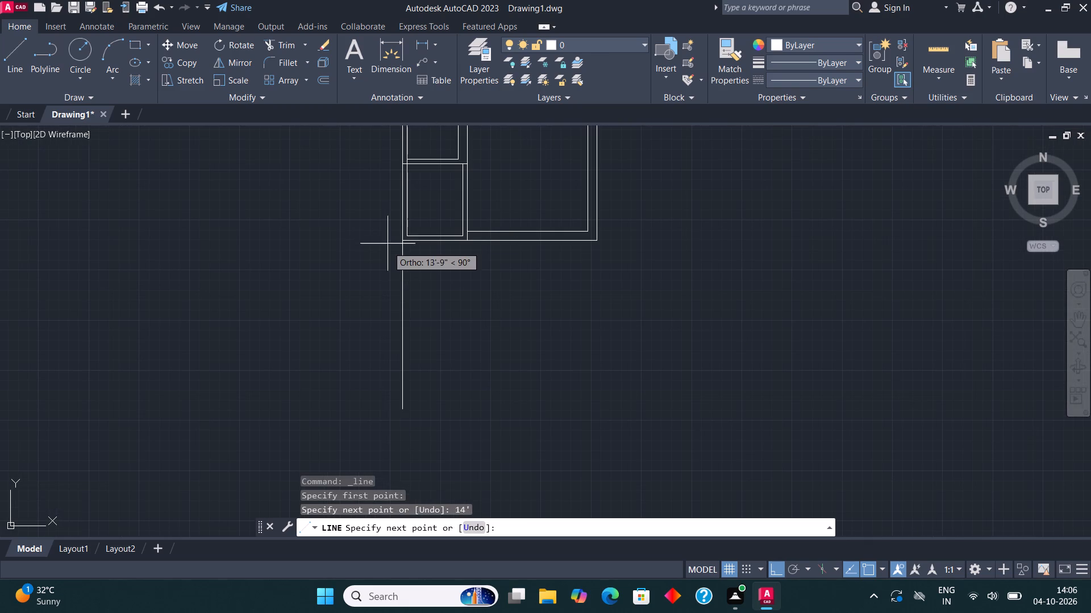
key(Escape)
Offset the 14' vertical line 9" to the right, toward the new room's interior, to form its left wall.
click(401, 300)
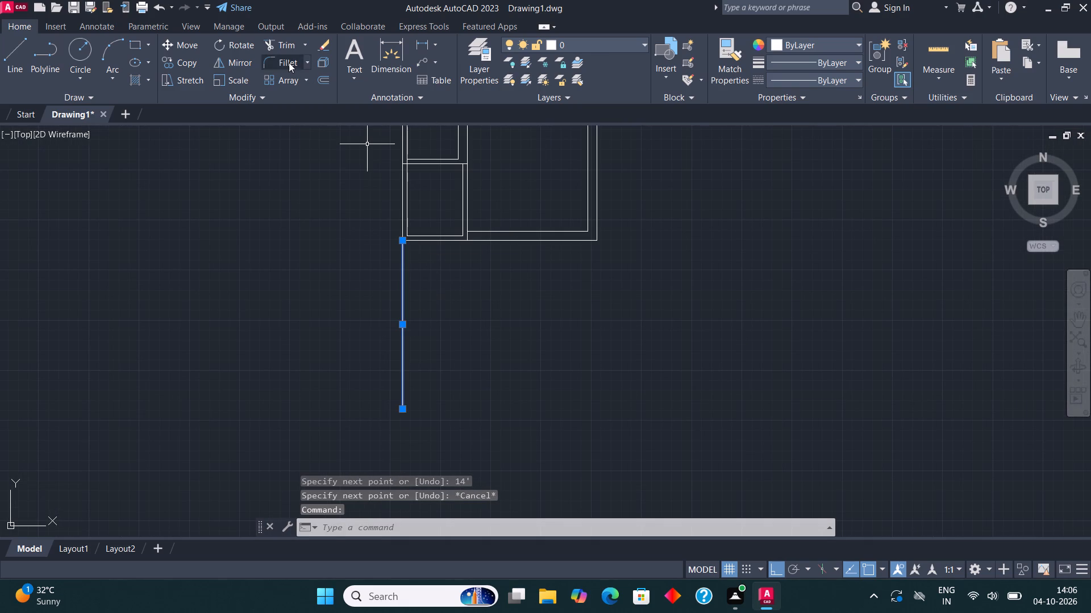
click(328, 78)
click(404, 325)
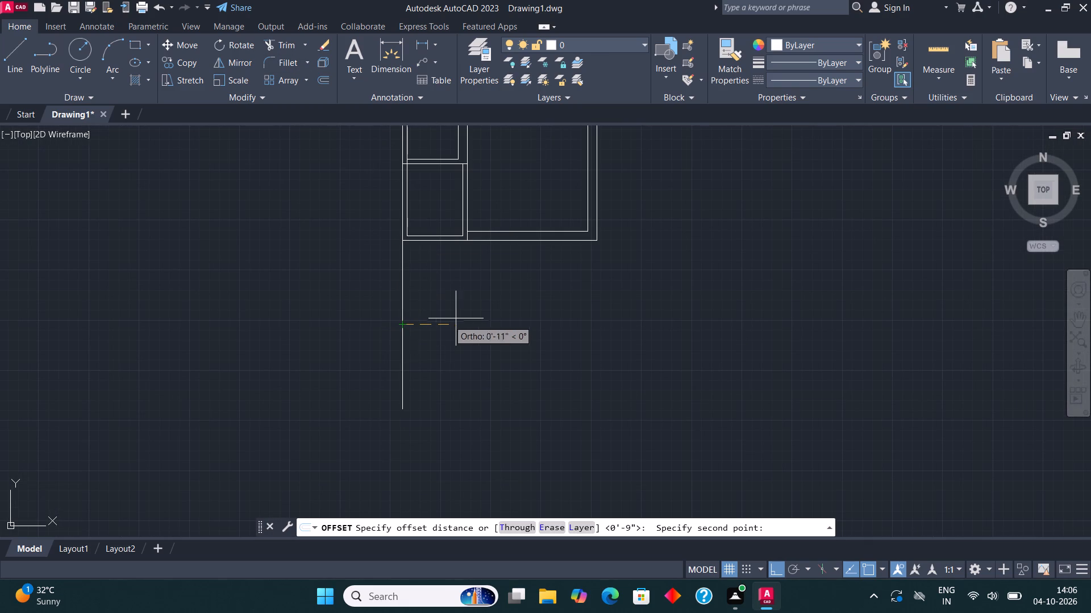
text(9")
key(Return)
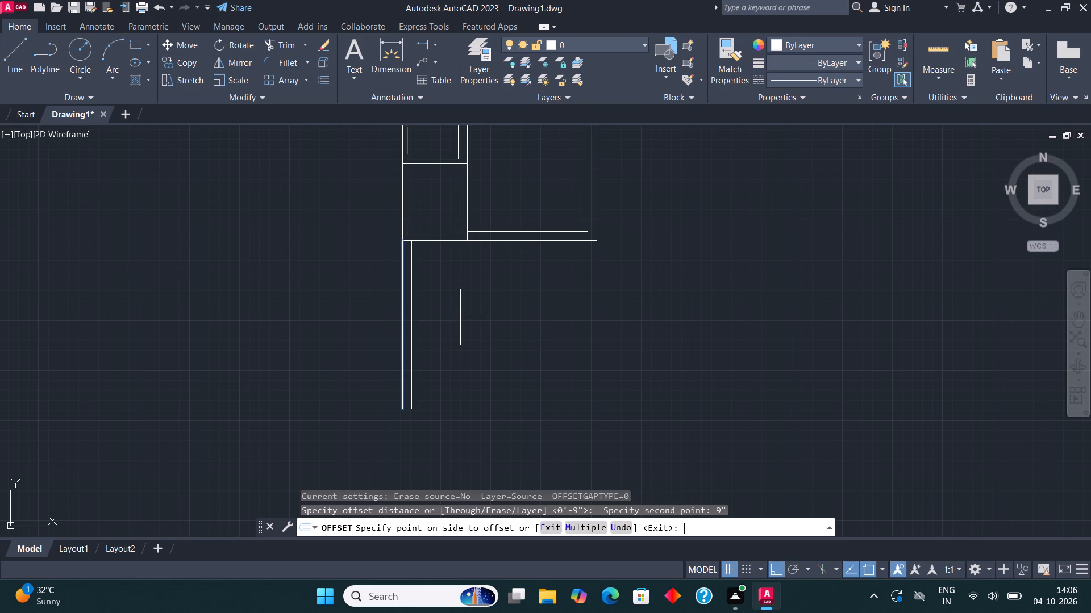
click(462, 317)
key(Escape)
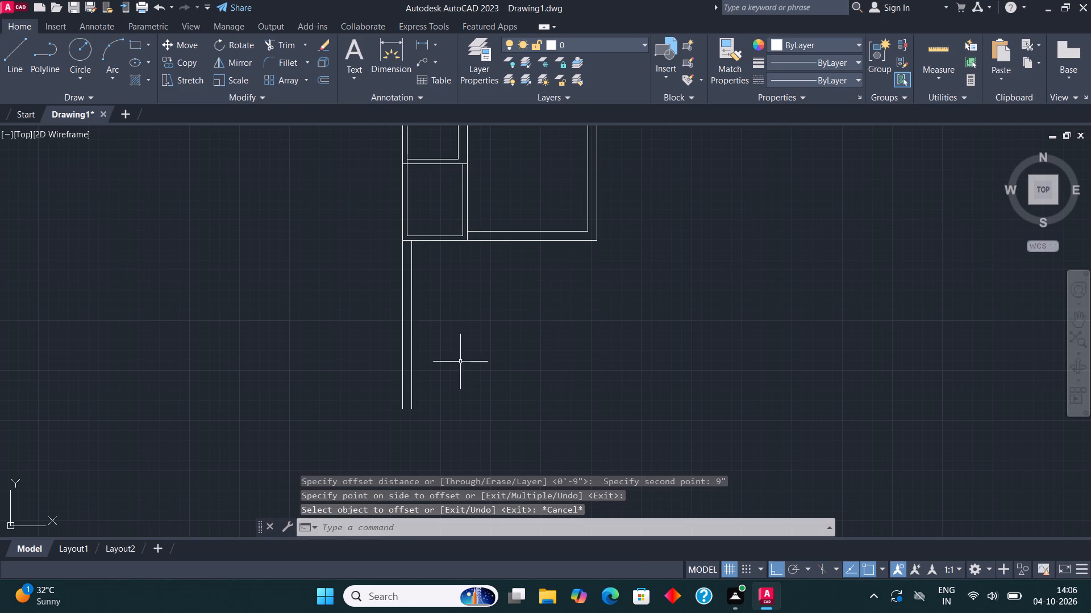
From the inner left wall line's top end, draw connected lines 18' right, 14' down and 18' back left to outline the new room.
middle_drag(468, 302, 459, 320)
click(13, 49)
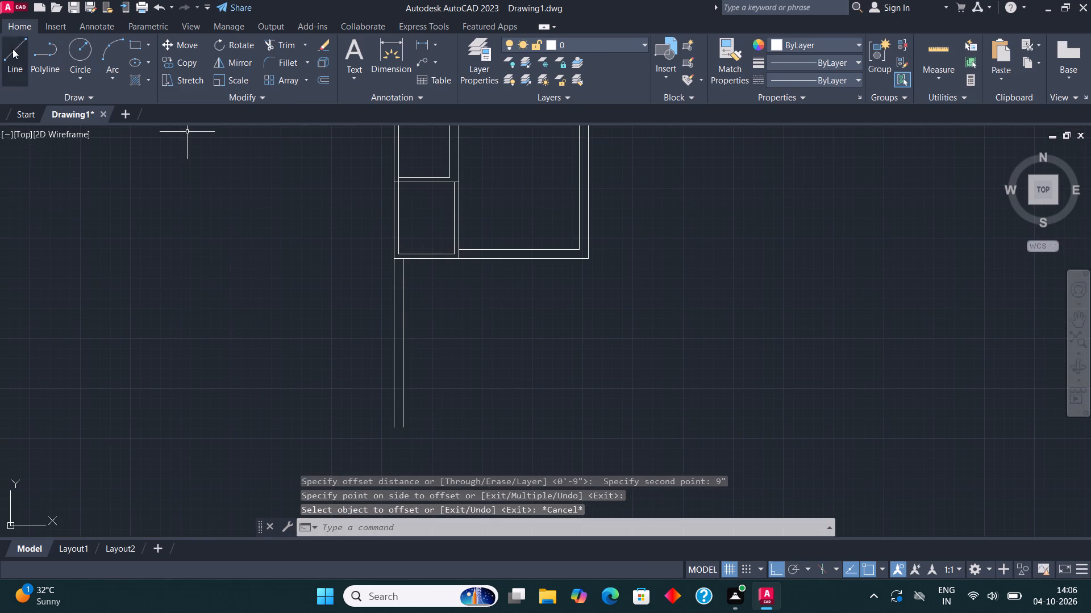
click(401, 259)
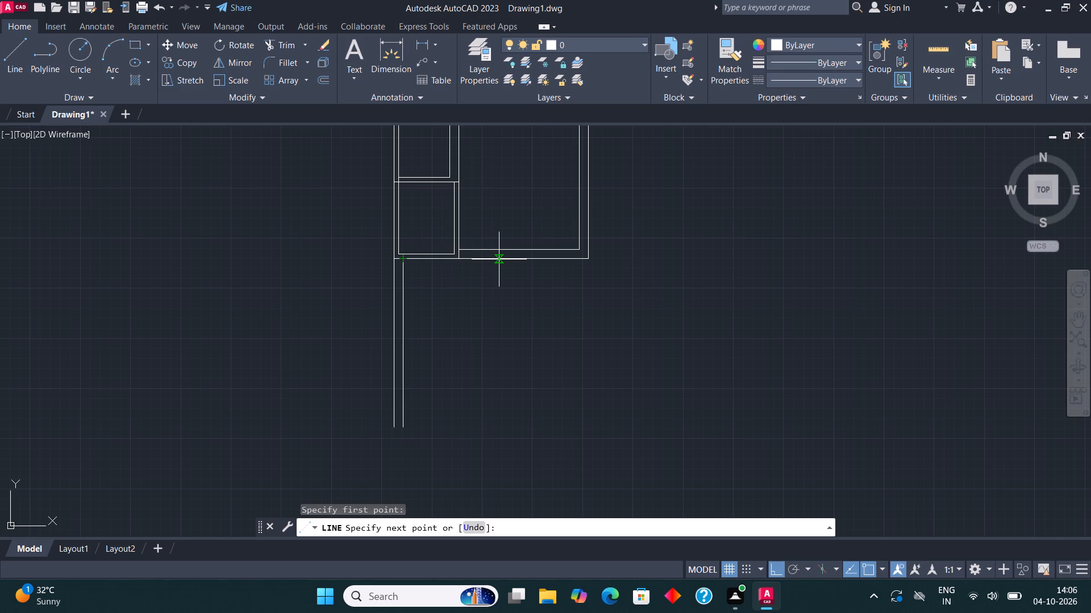
text(18')
key(Return)
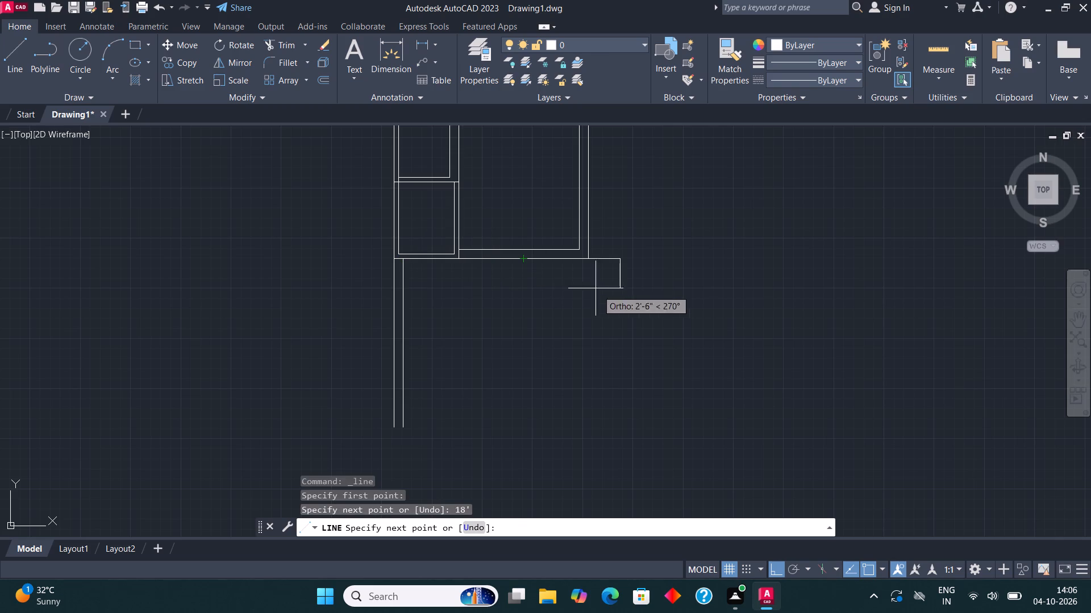
text(14')
key(Return)
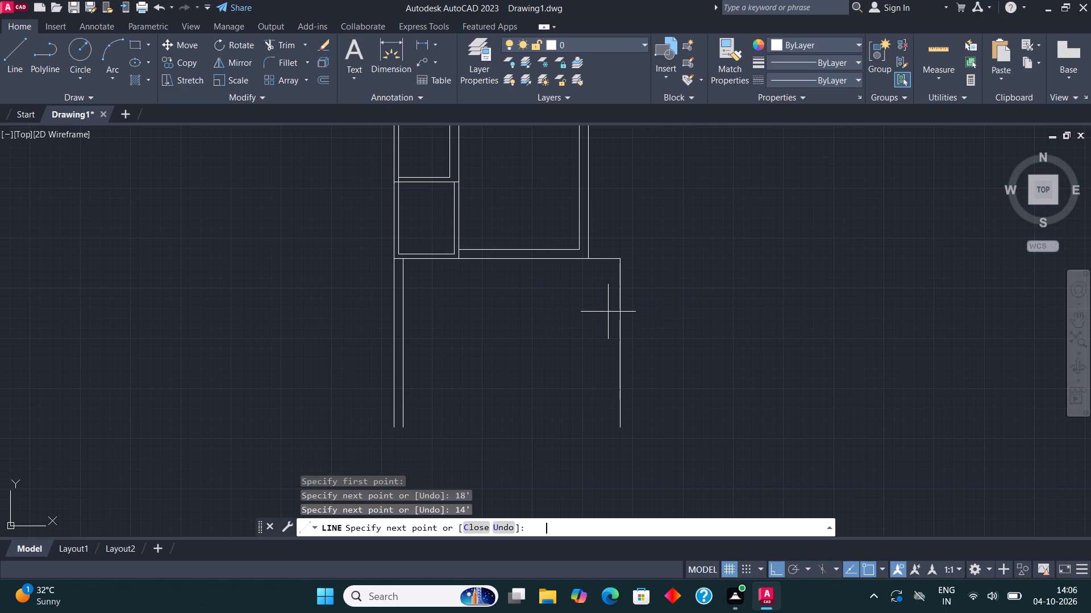
text(18')
key(Return)
key(Escape)
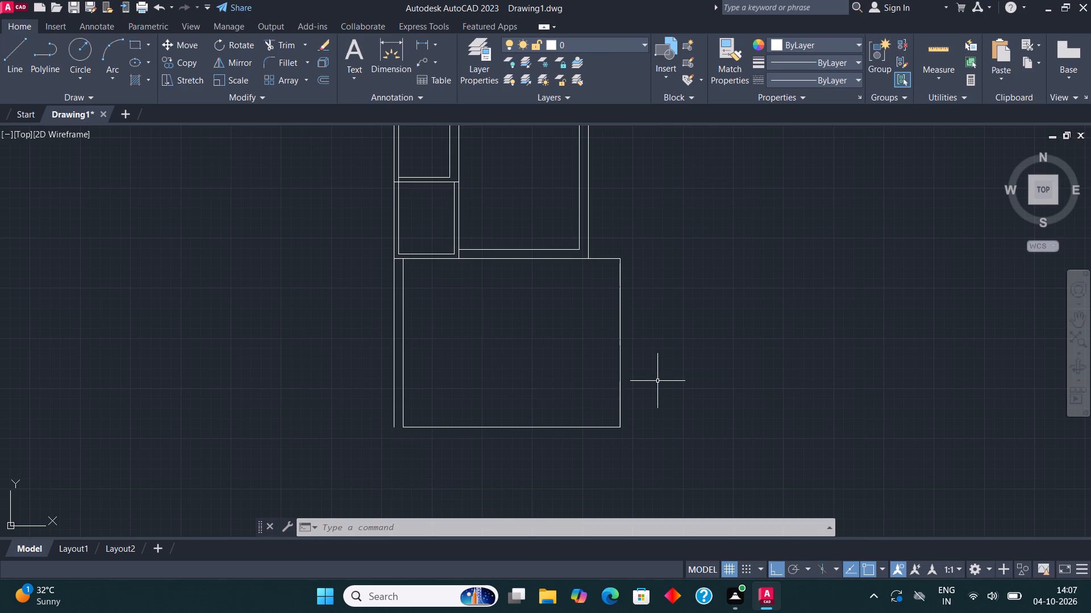
Offset the 18' by 14' room's bottom, right and top lines 9" outward to form its thick walls.
scroll(533, 361, down, 2)
middle_drag(505, 365, 482, 363)
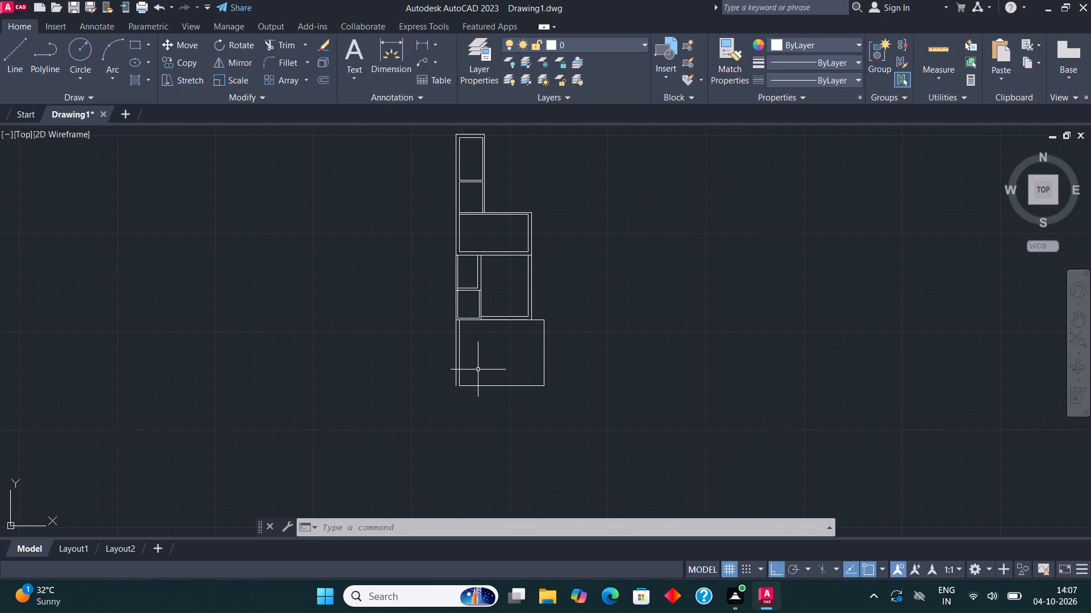
scroll(544, 377, up, 2)
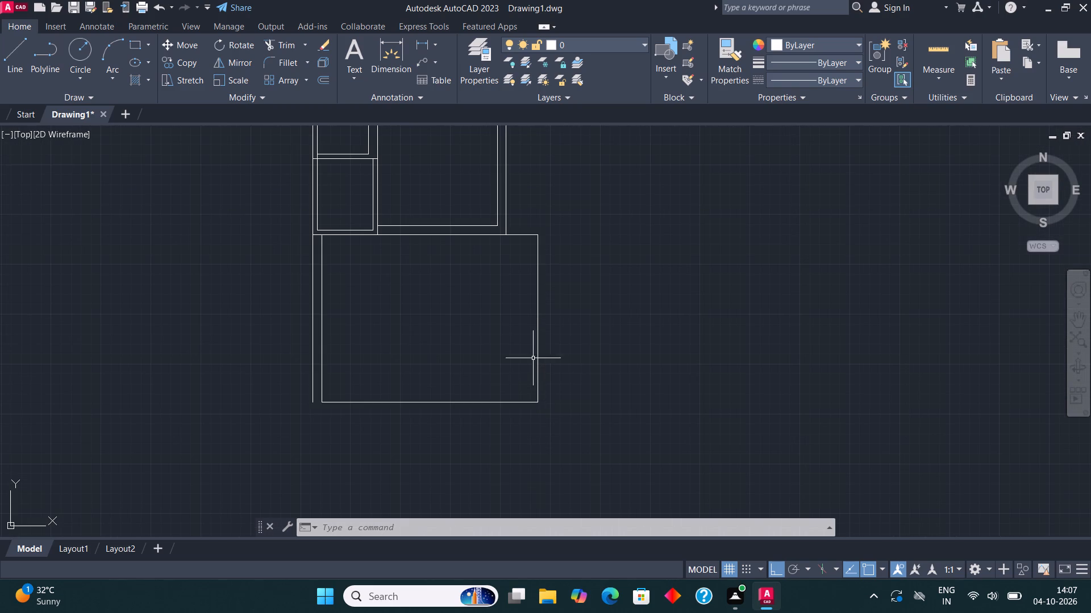
click(552, 410)
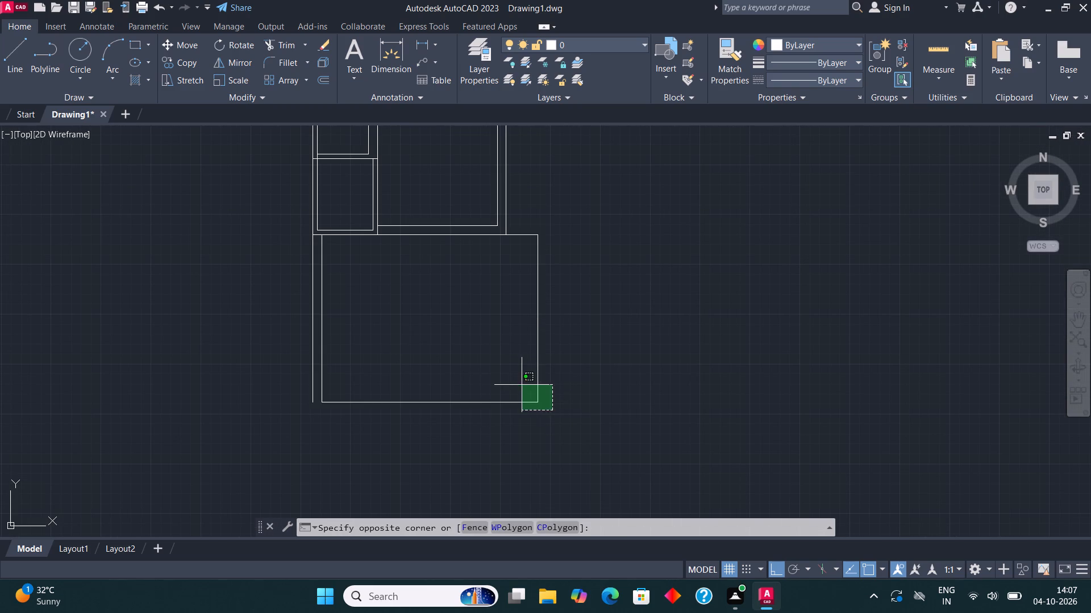
click(494, 368)
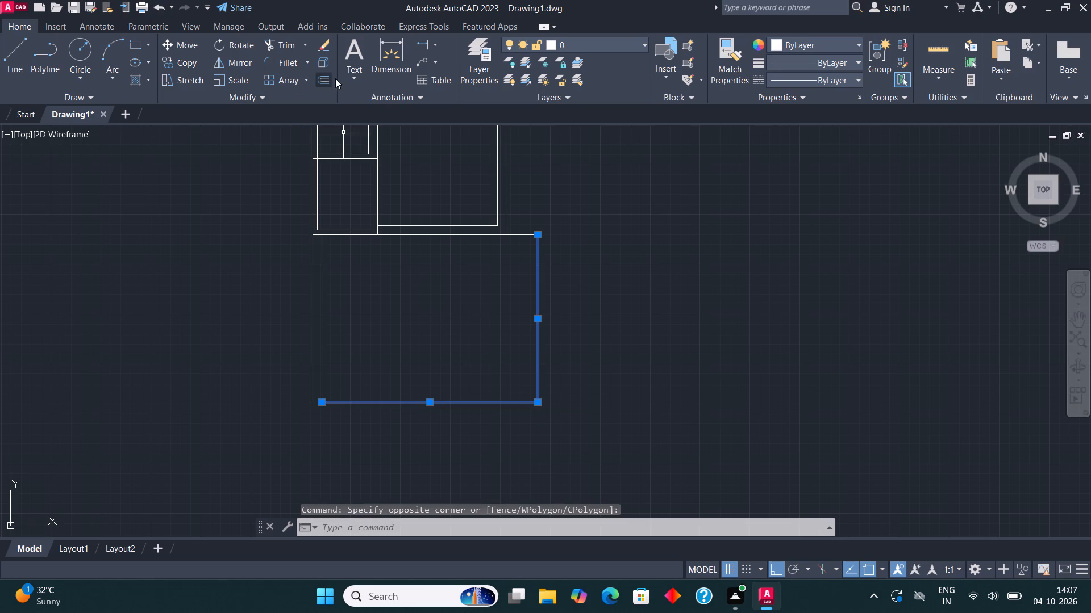
click(326, 74)
click(420, 402)
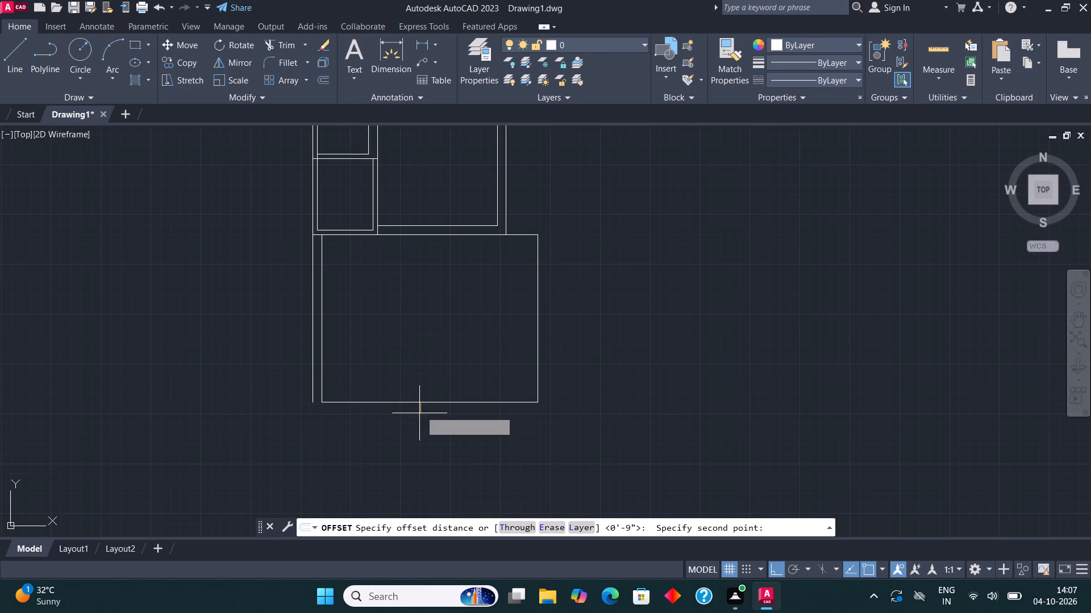
key(9)
key(shift+quotedbl)
key(Return)
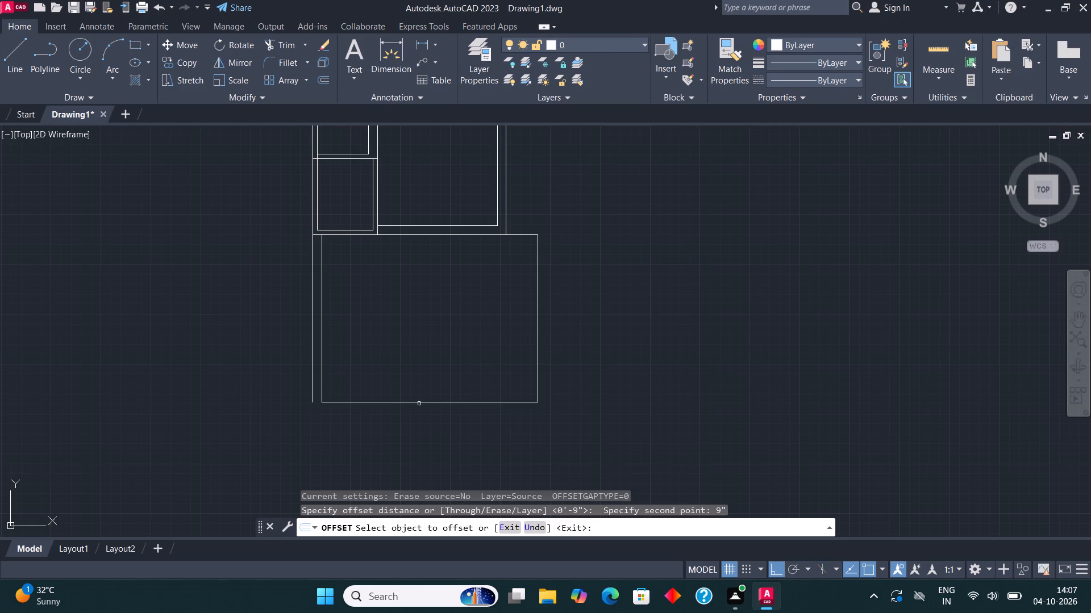
click(419, 404)
click(419, 436)
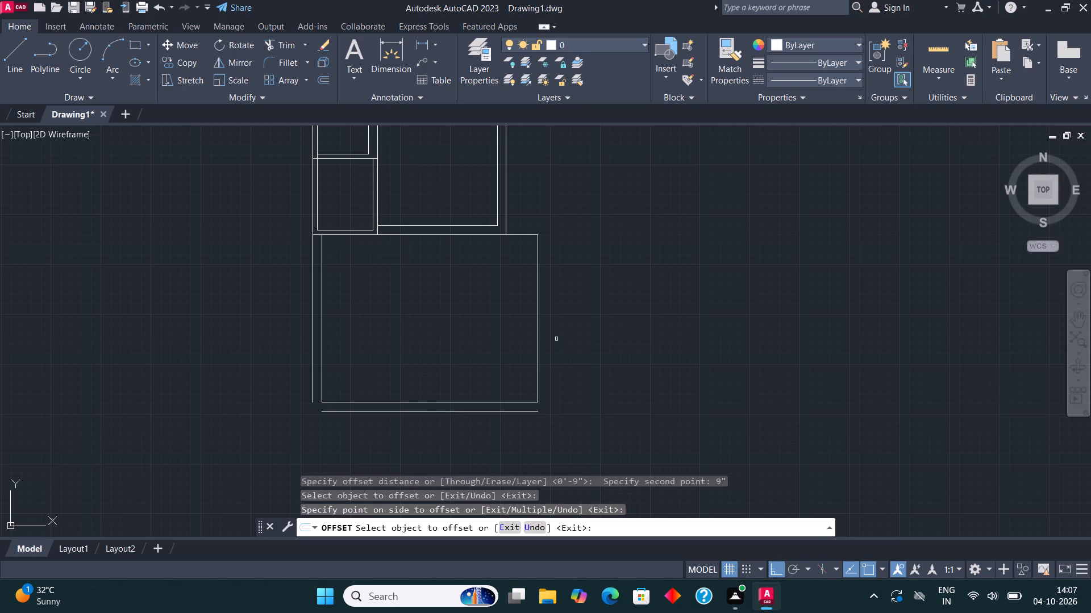
click(537, 311)
click(615, 296)
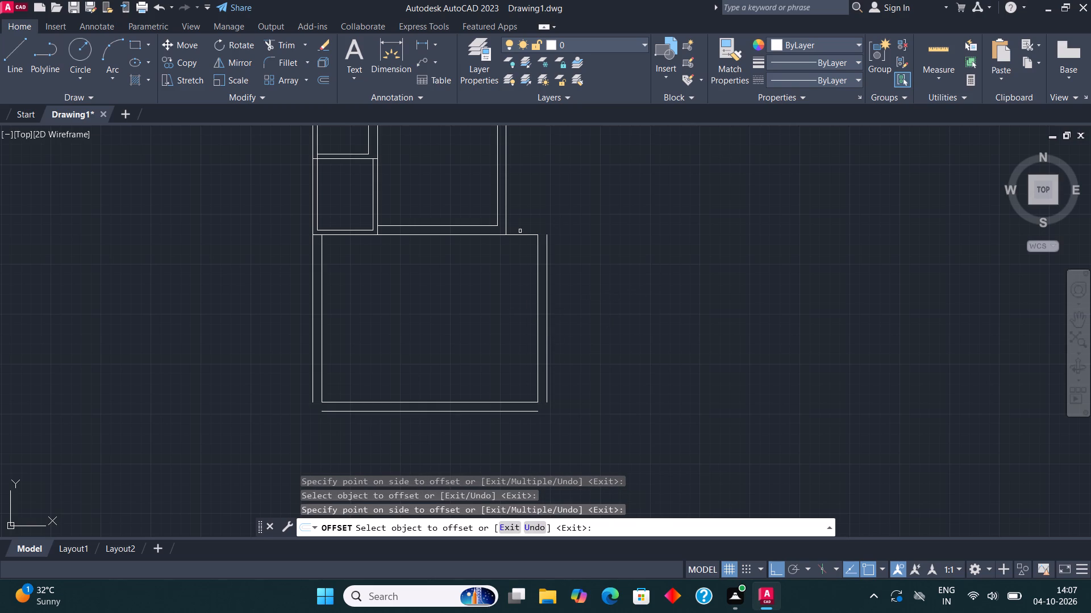
click(522, 234)
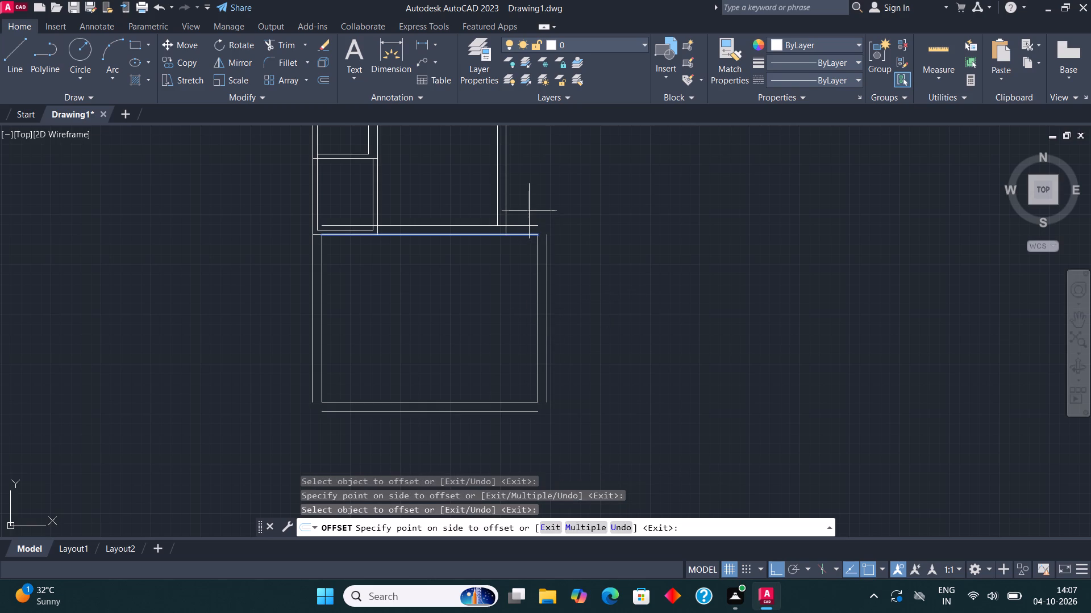
click(529, 211)
key(Escape)
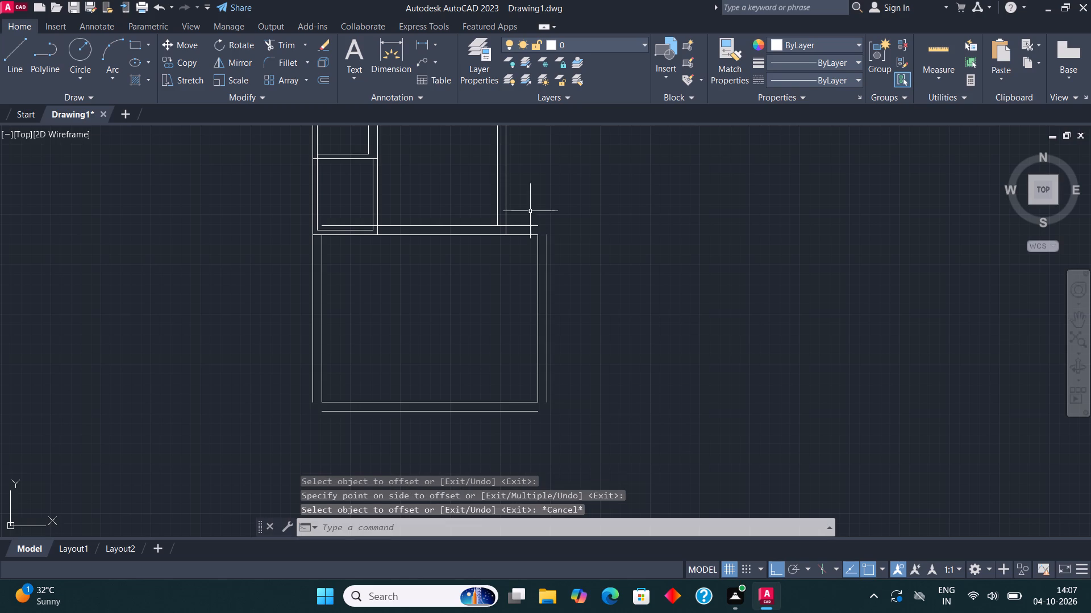
Trim the upper offset line where it crosses the small lower room and that room's right wall.
click(285, 49)
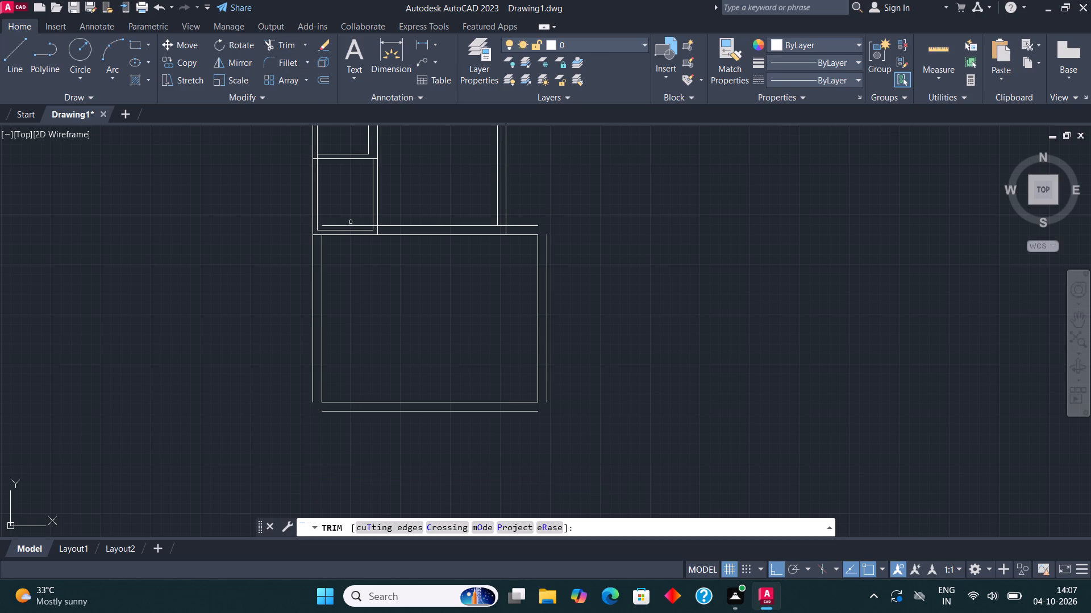
click(355, 225)
scroll(384, 222, up, 4)
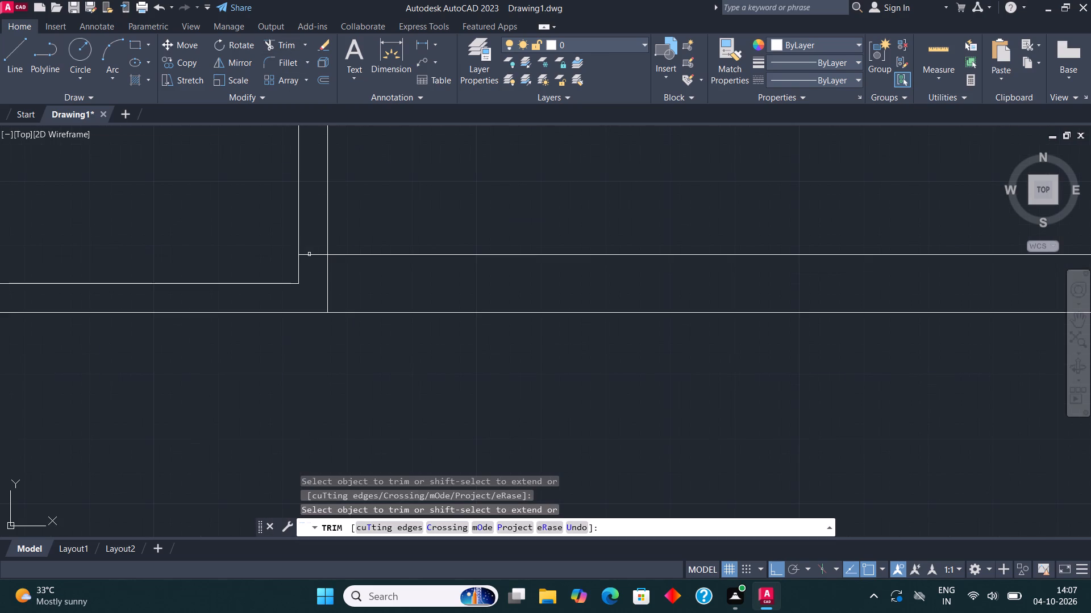
click(314, 273)
click(314, 231)
scroll(313, 229, down, 2)
key(Escape)
scroll(298, 156, down, 1)
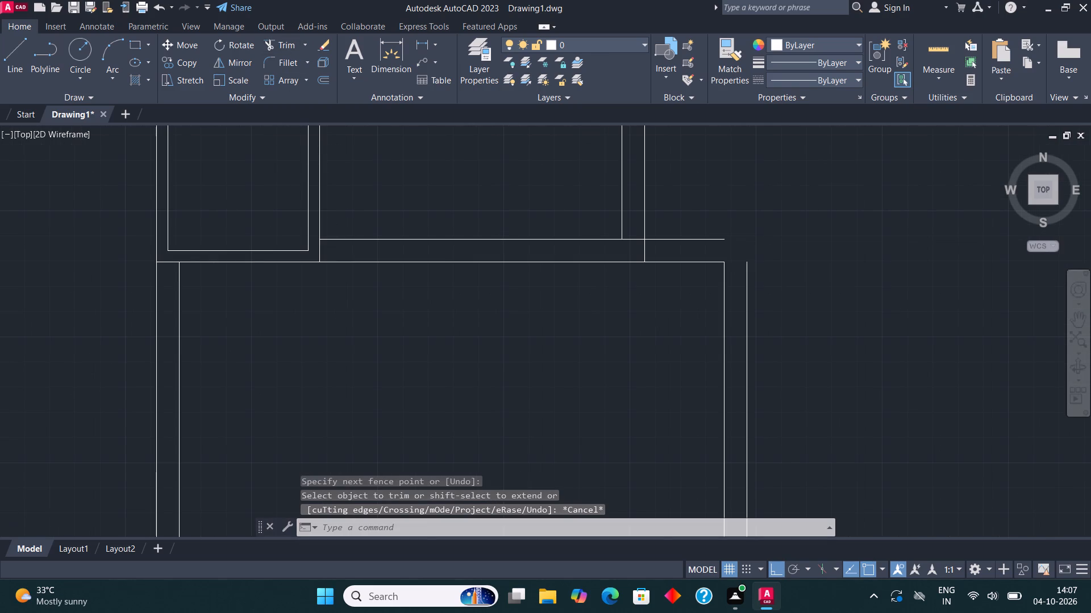
Fillet the 18' by 14' room's outer wall lines into closed bottom-left and bottom-right corners.
click(297, 62)
scroll(413, 208, down, 1)
scroll(297, 410, up, 1)
click(278, 354)
click(302, 381)
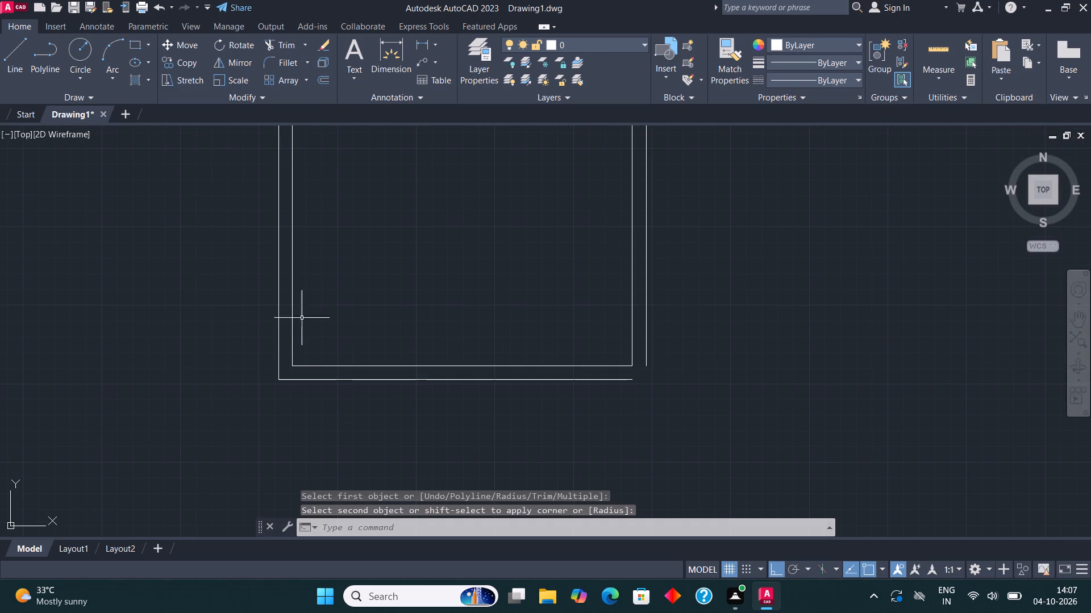
click(285, 60)
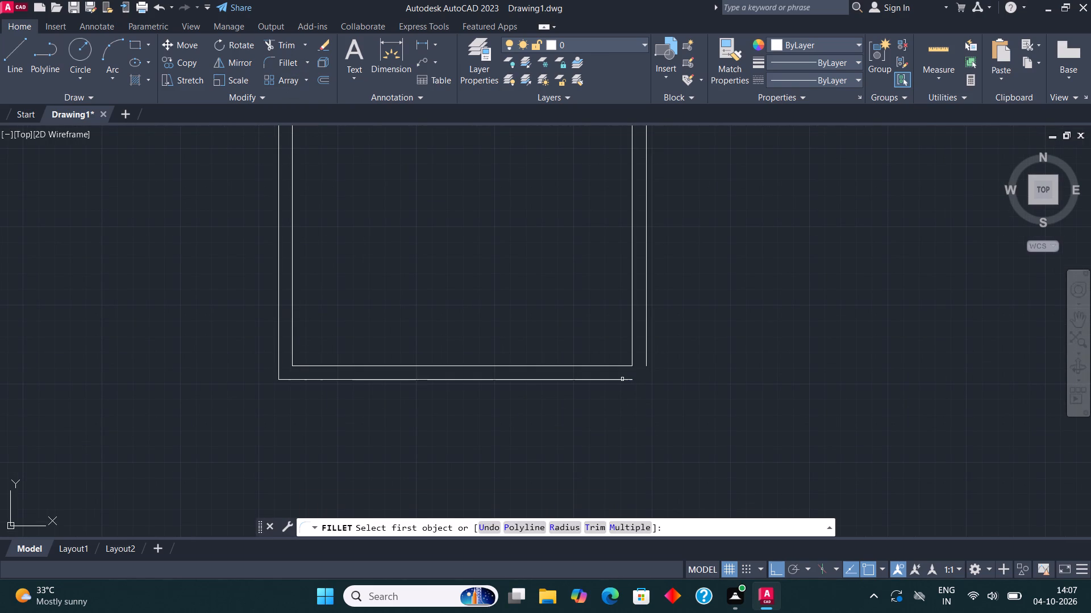
click(622, 379)
click(646, 352)
Fillet the 18' by 14' room's outer top and right wall lines into a closed top-right corner.
middle_drag(535, 296, 478, 456)
click(293, 61)
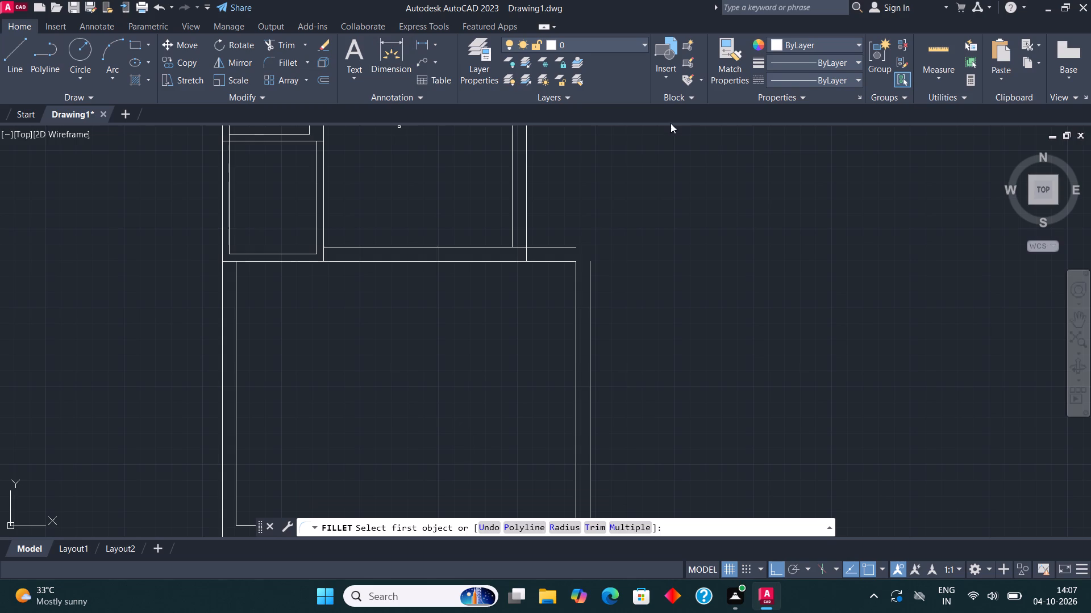
click(569, 245)
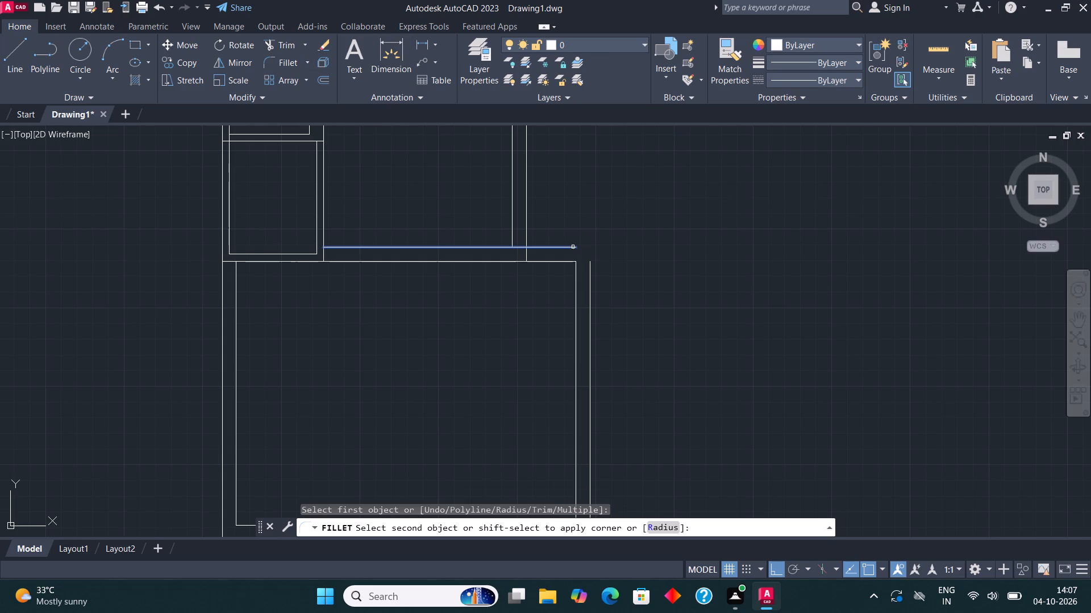
click(593, 281)
click(591, 278)
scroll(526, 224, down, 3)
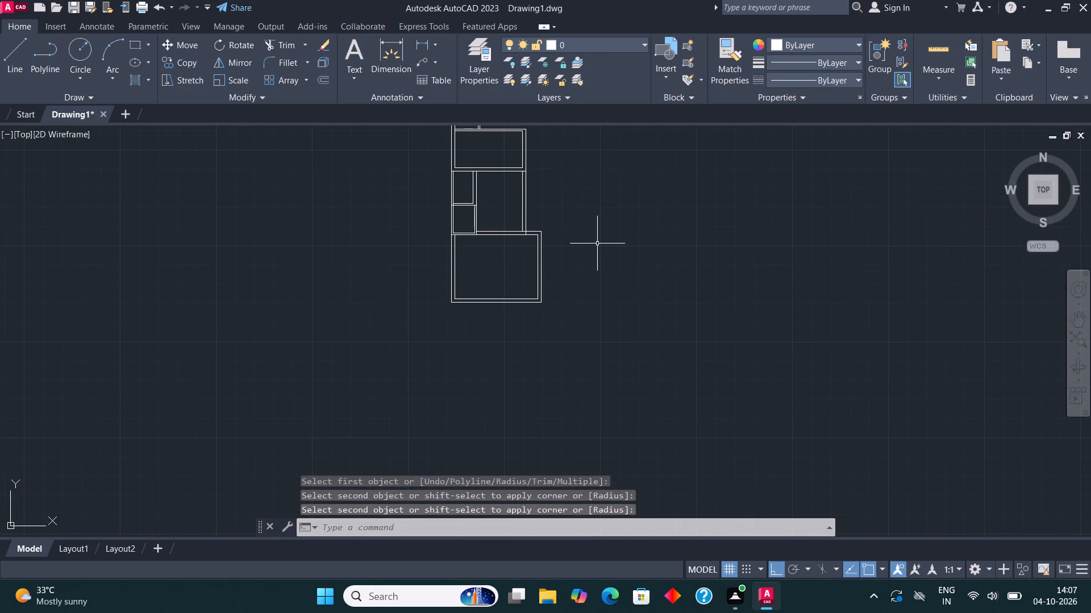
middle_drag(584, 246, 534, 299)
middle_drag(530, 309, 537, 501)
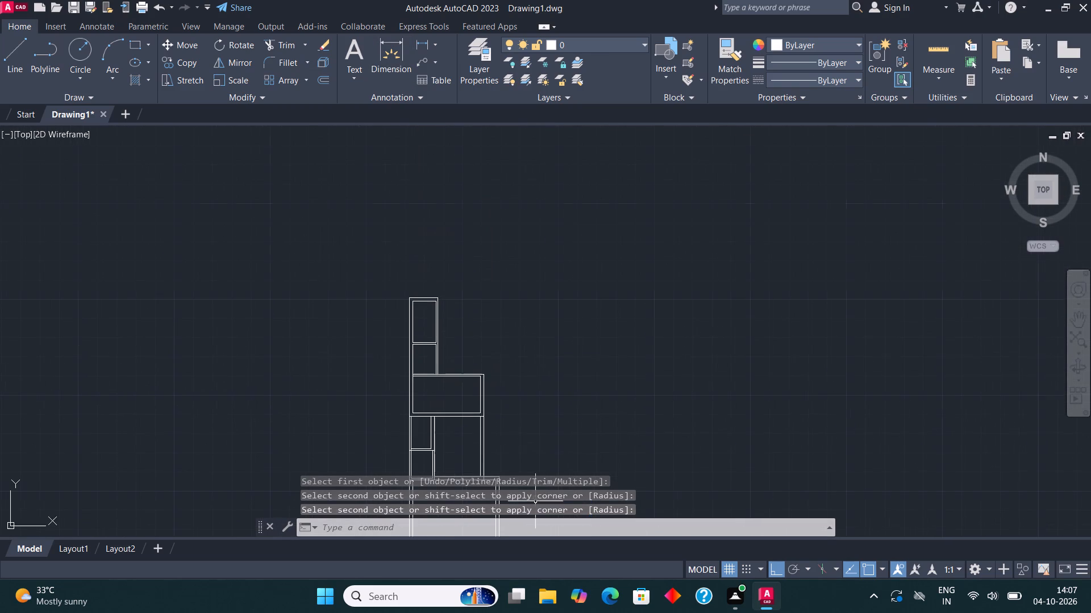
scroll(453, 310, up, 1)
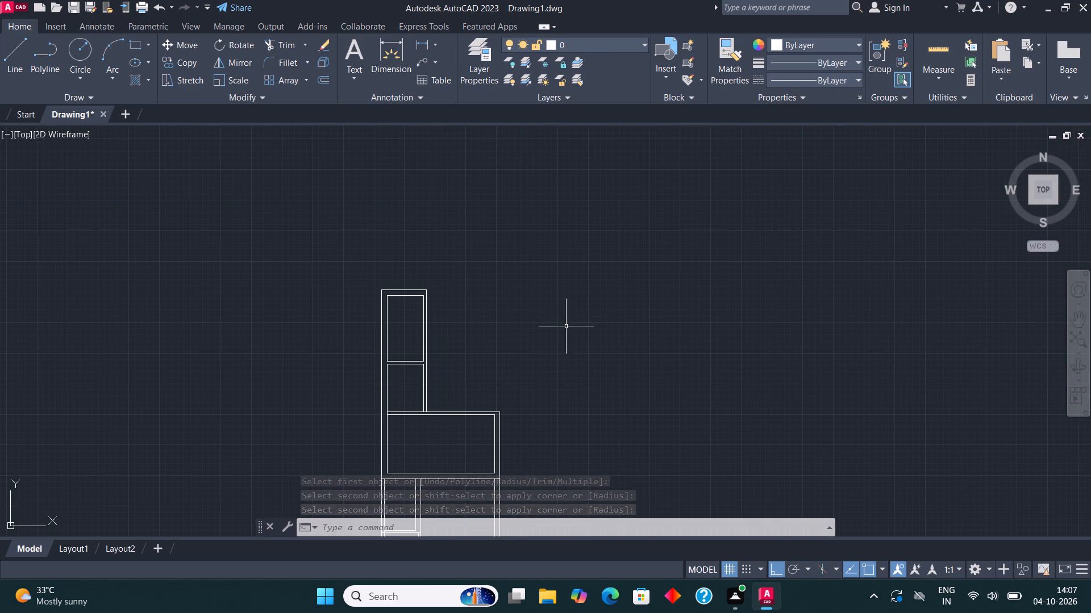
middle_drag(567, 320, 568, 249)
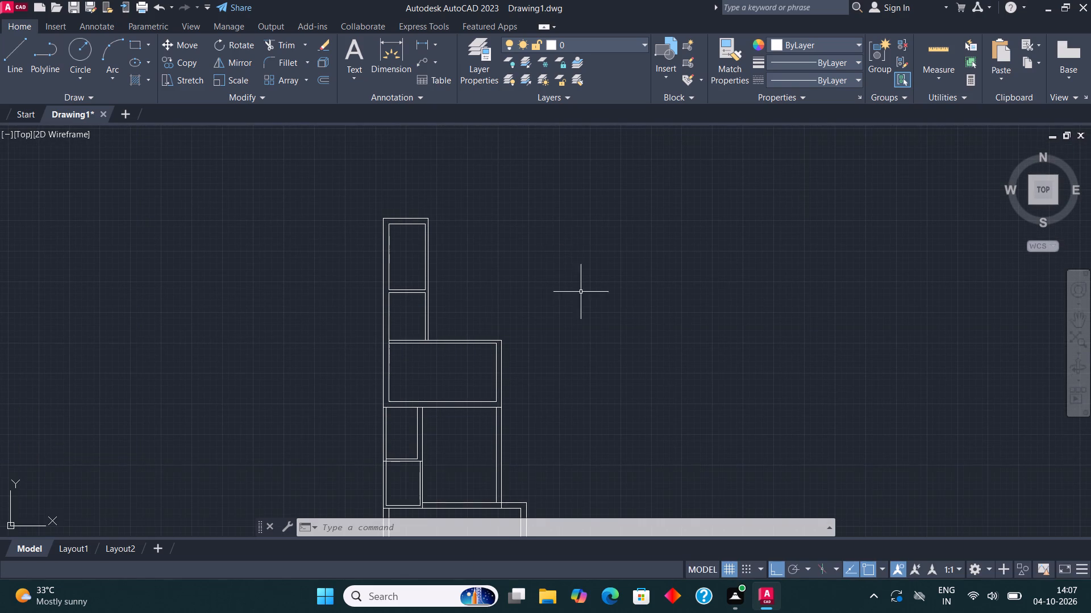
Draw a 13' vertical line downward from the outer bottom-left corner of the 18' by 14' room.
middle_drag(588, 282, 586, 118)
middle_drag(614, 330, 614, 225)
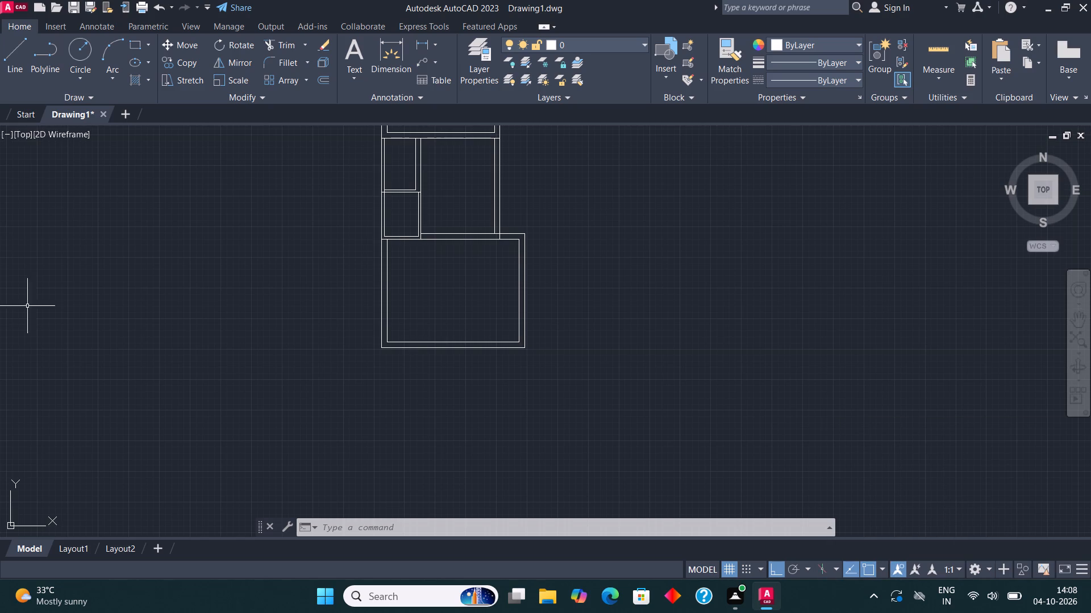
click(16, 49)
scroll(369, 398, up, 1)
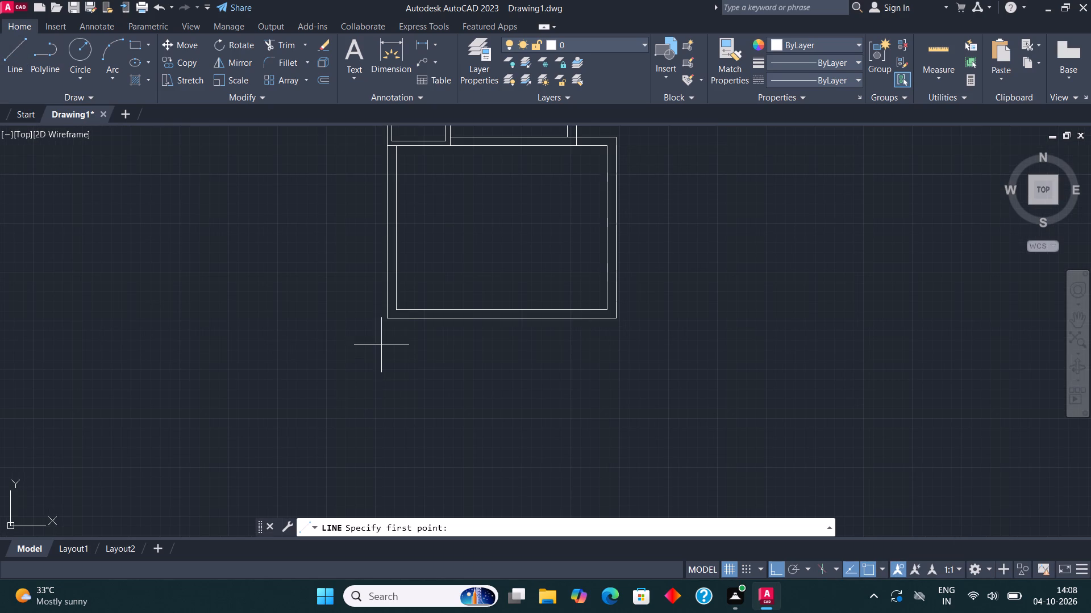
click(386, 318)
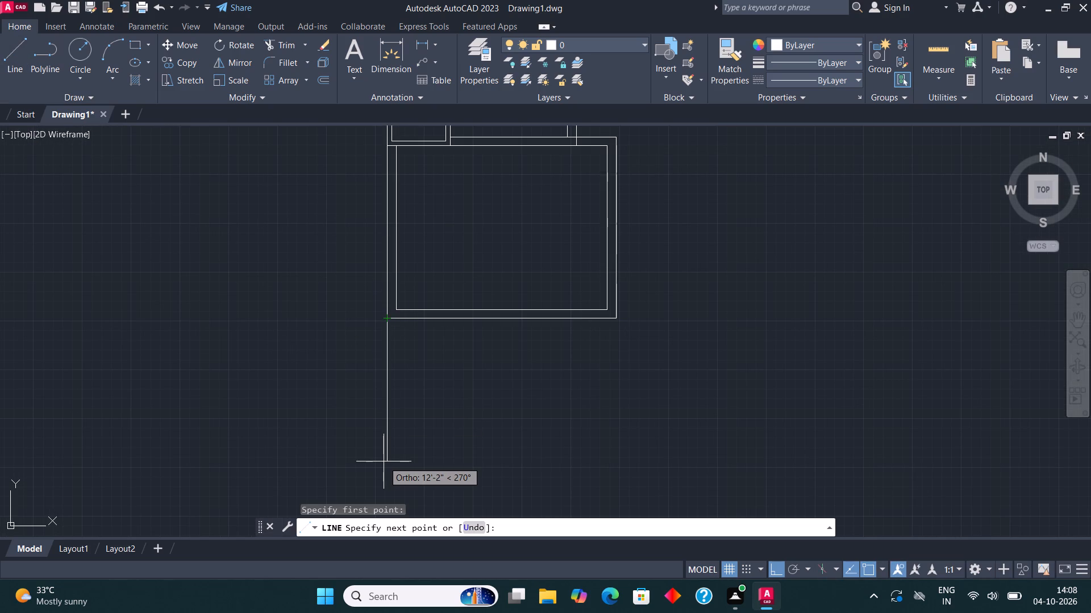
text(13')
key(Return)
scroll(401, 359, down, 2)
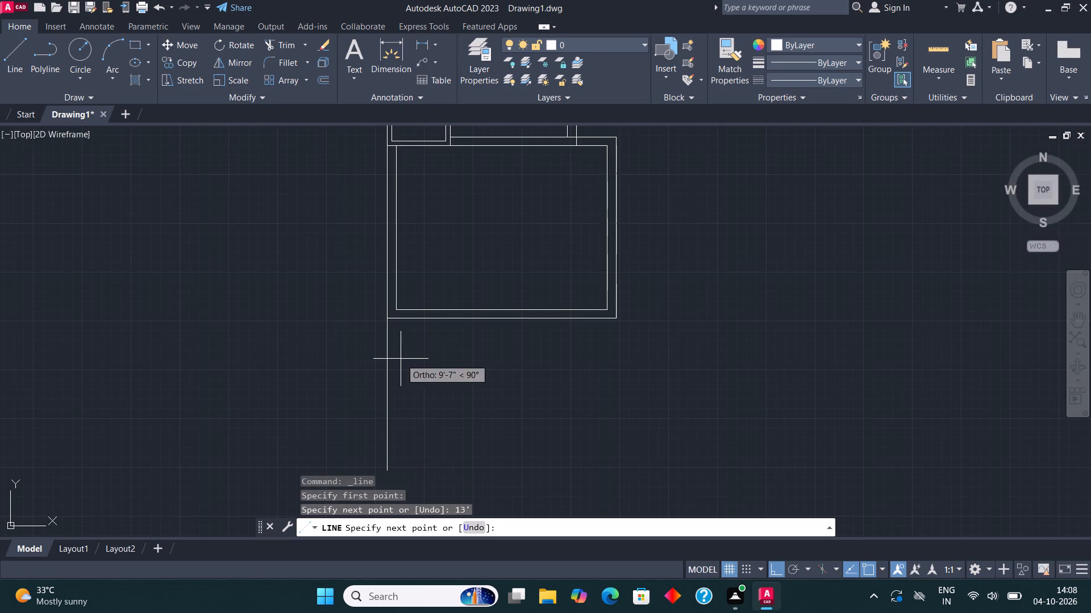
scroll(401, 359, down, 1)
scroll(400, 424, up, 2)
key(Escape)
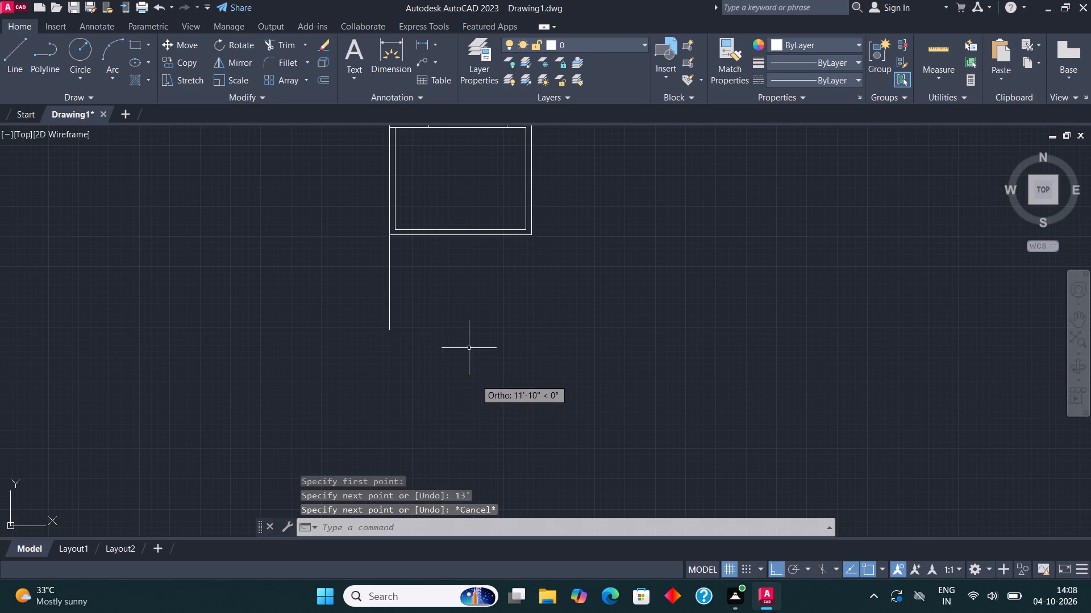
Copy the new 13' vertical line 4.5" to the right to form a thin wall.
middle_drag(435, 311, 424, 365)
click(380, 333)
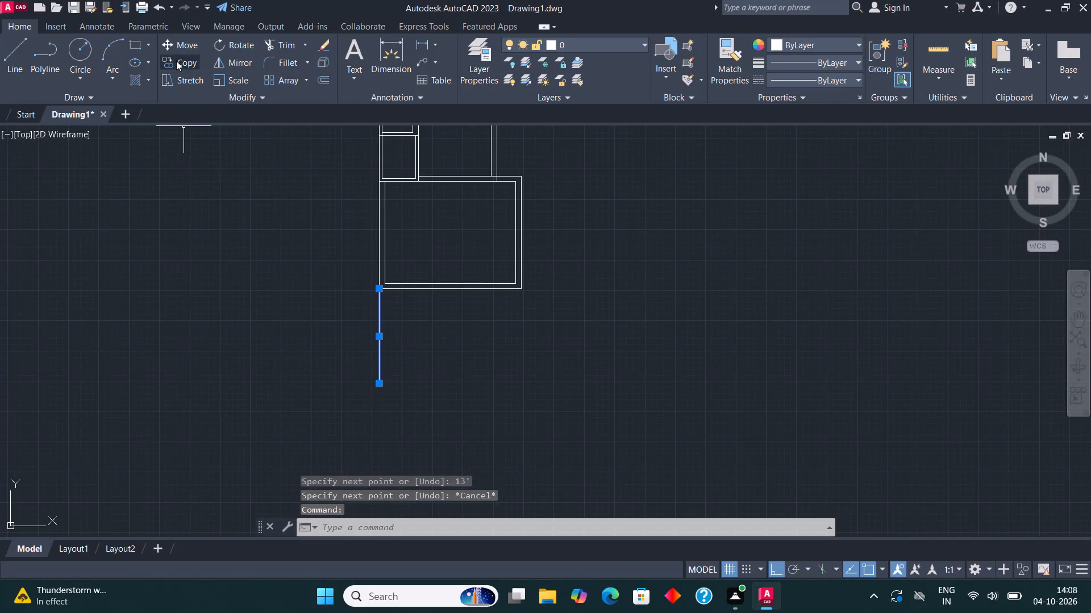
click(177, 61)
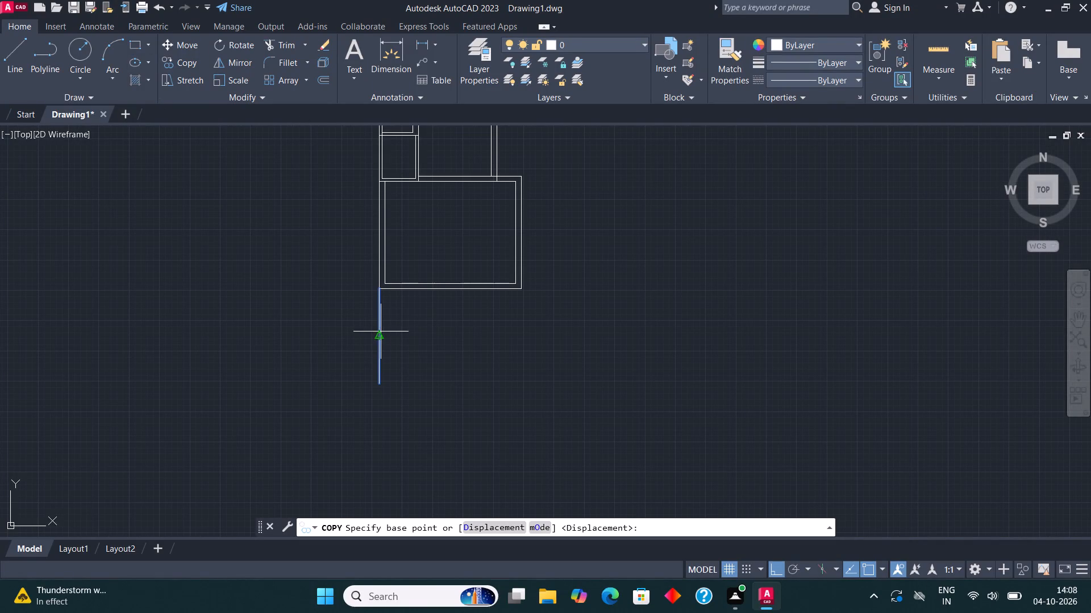
click(381, 331)
text(4.5")
key(Return)
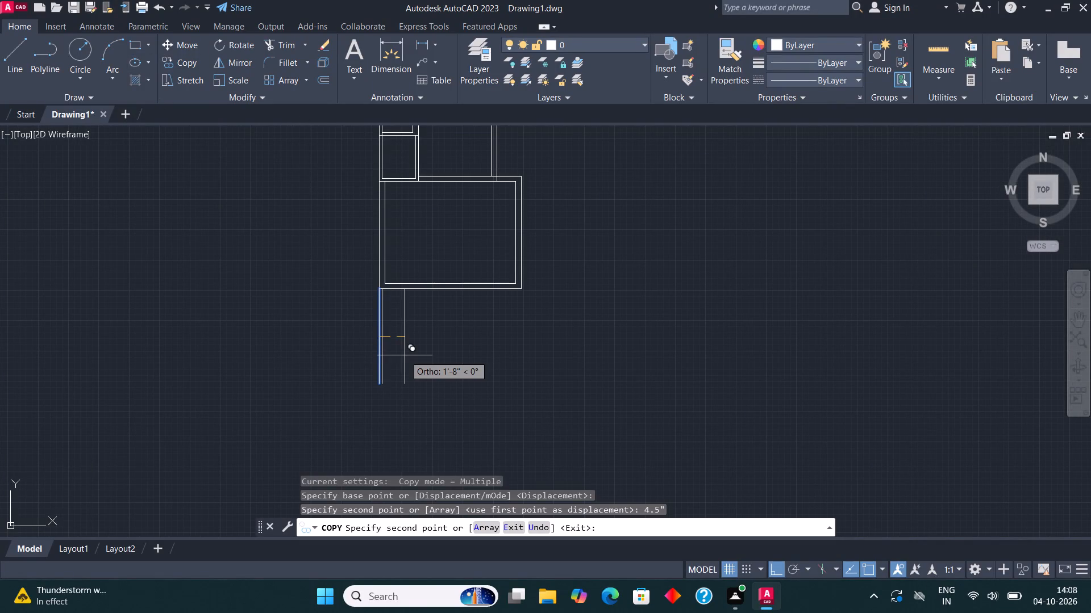
key(Escape)
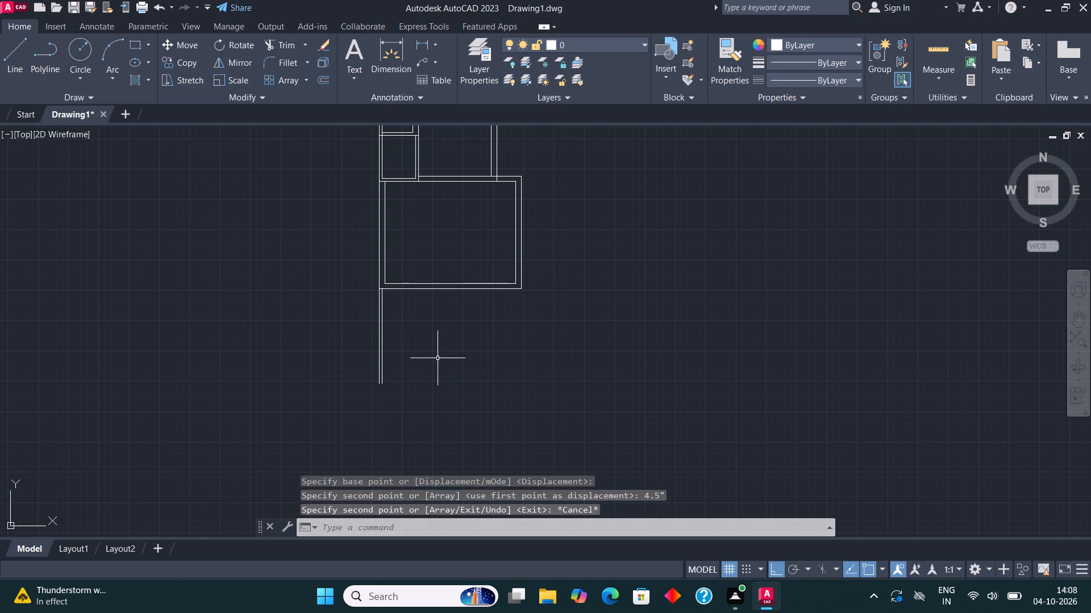
Draw a 13' horizontal line to the right from the bottom end of the thin wall's inner line.
click(14, 41)
scroll(399, 391, up, 1)
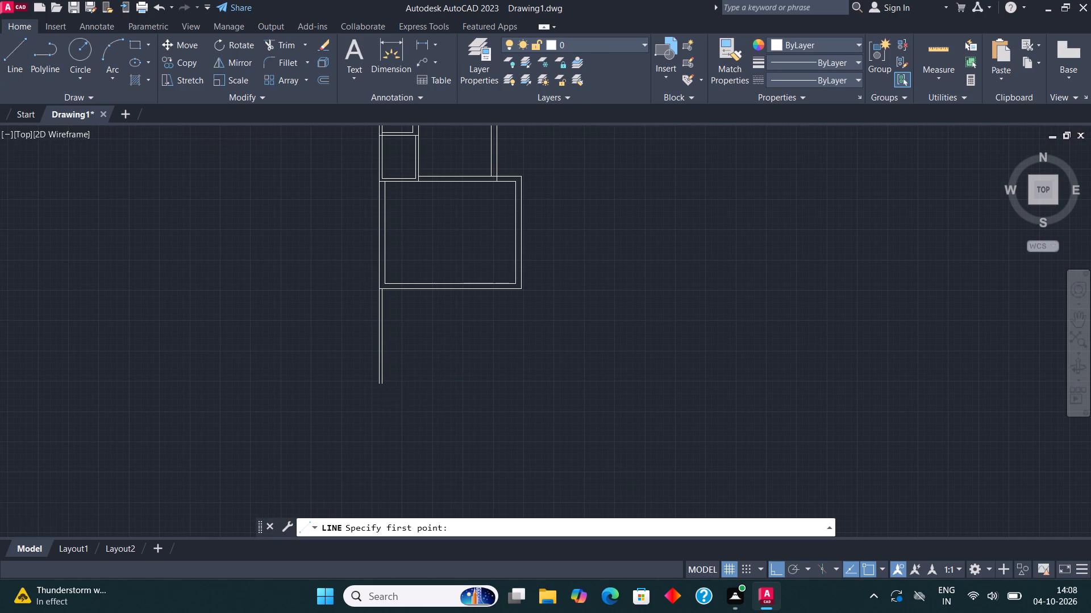
click(373, 379)
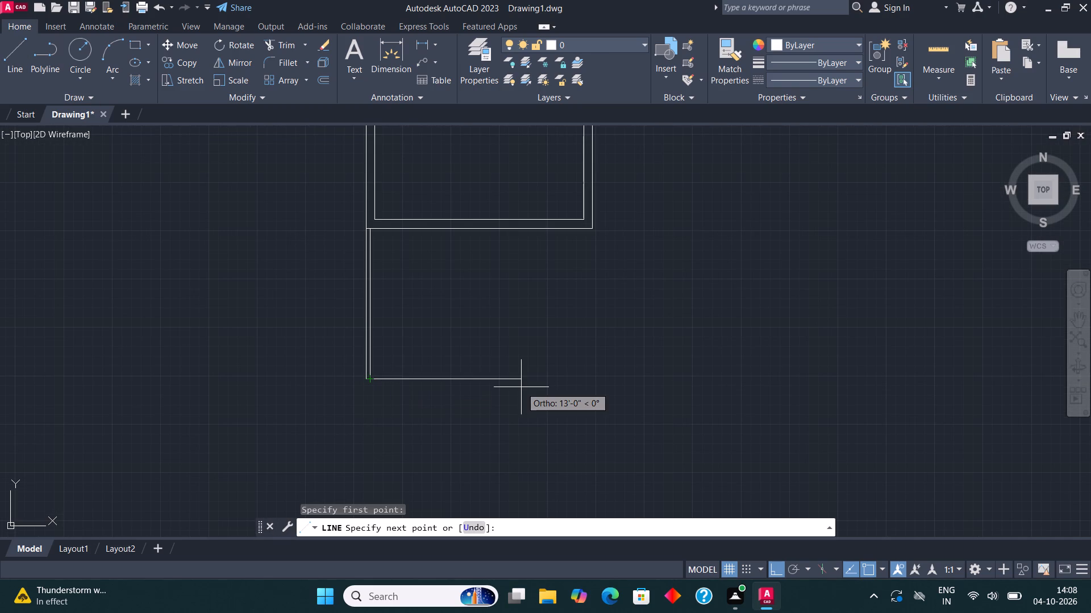
text(13')
key(Return)
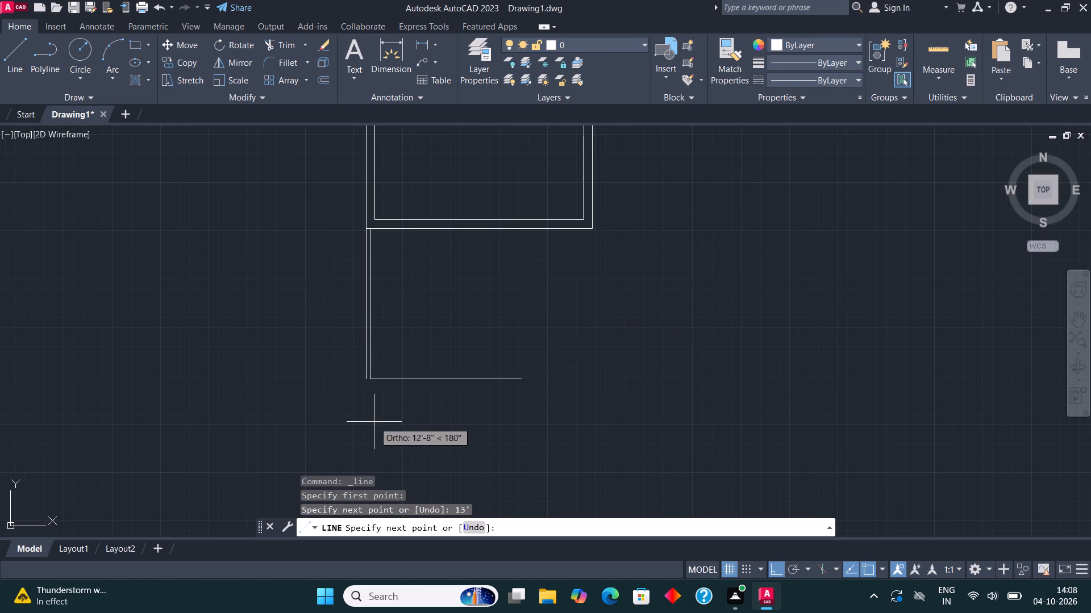
key(Escape)
Draw a 13' line starting where the thin wall's inner line meets the 18' by 14' room's bottom wall.
scroll(402, 429, down, 1)
middle_drag(419, 316, 393, 322)
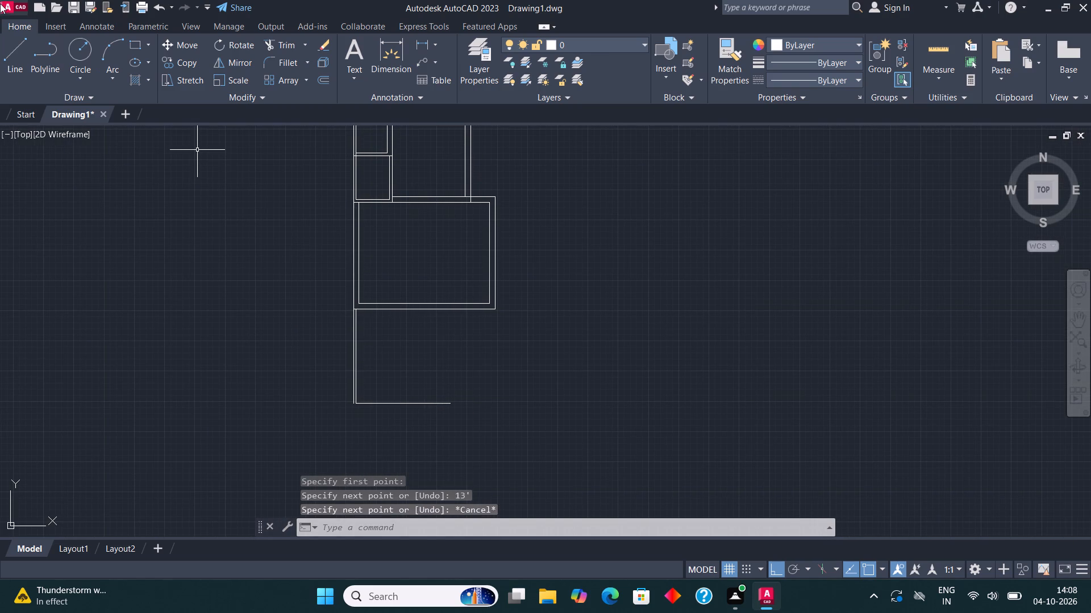
click(17, 49)
scroll(346, 310, up, 2)
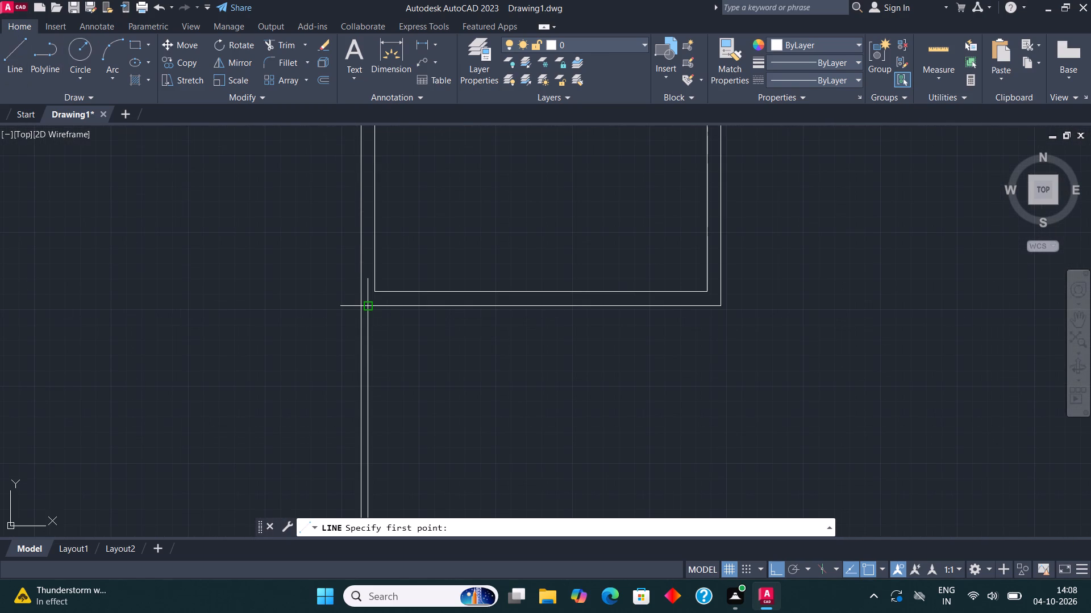
click(371, 303)
text(13')
key(Return)
scroll(374, 307, down, 3)
scroll(392, 351, up, 1)
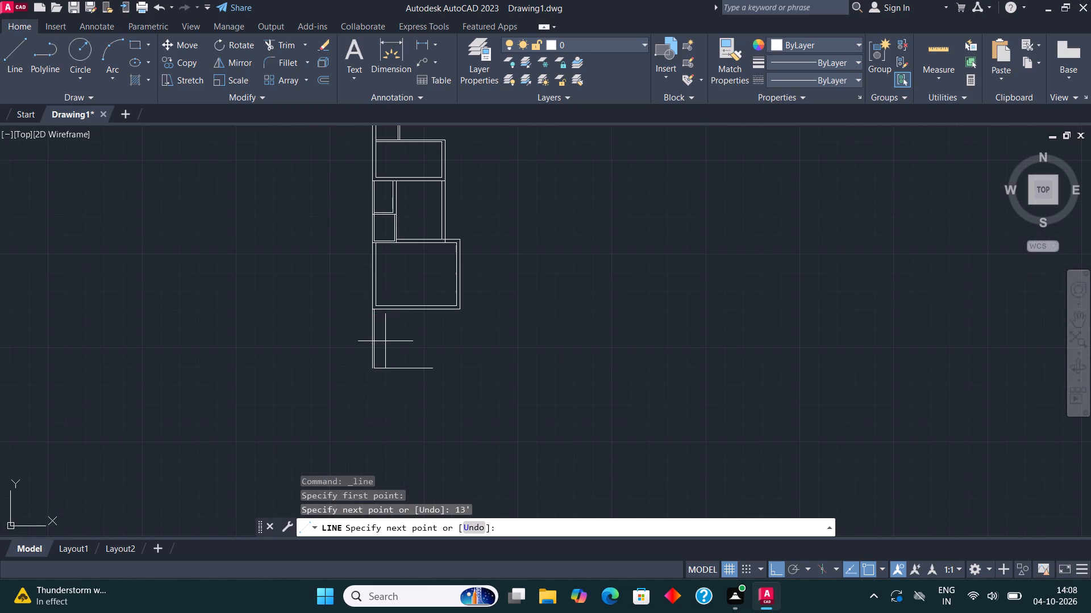
key(Escape)
Draw a freehand-length horizontal line to the right from the right end of the 13' bottom line, well beyond the 18' by 14' room.
middle_drag(627, 337, 631, 338)
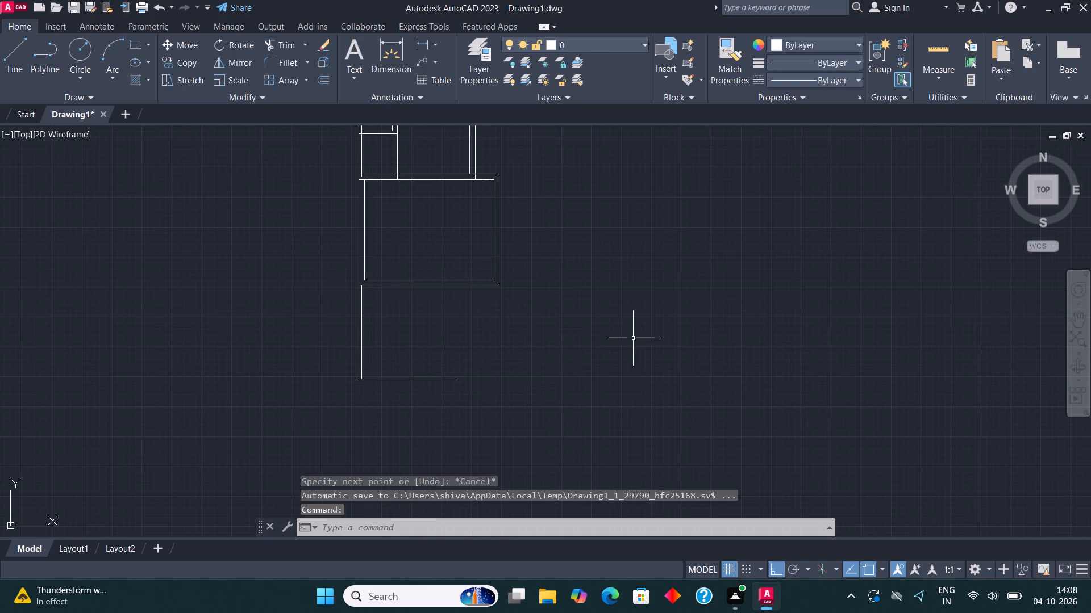
middle_drag(631, 338, 513, 340)
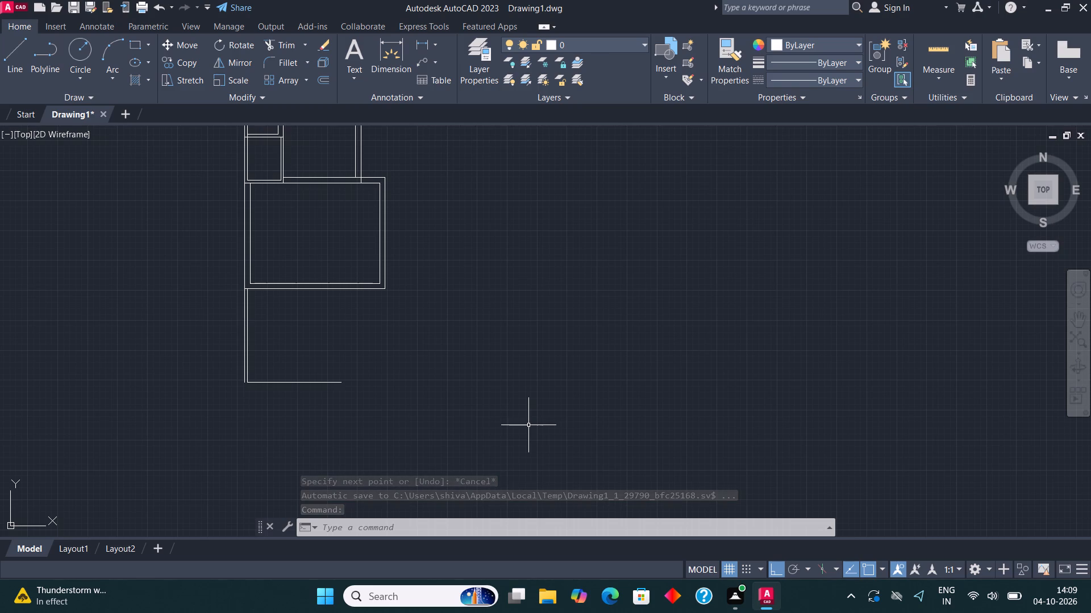
middle_drag(362, 379, 441, 400)
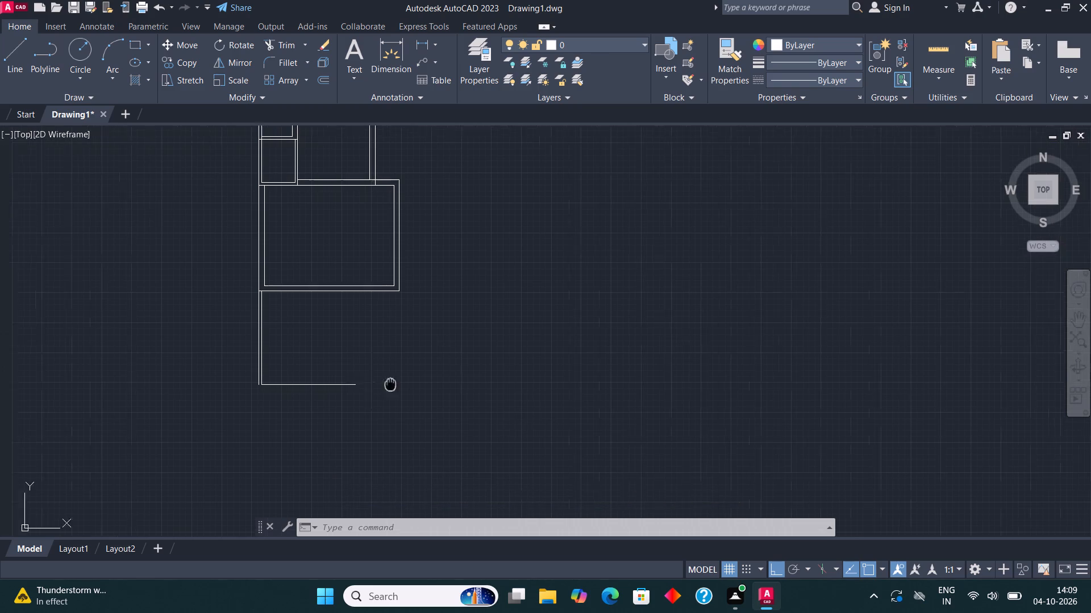
middle_drag(441, 400, 478, 406)
scroll(419, 404, up, 2)
click(10, 45)
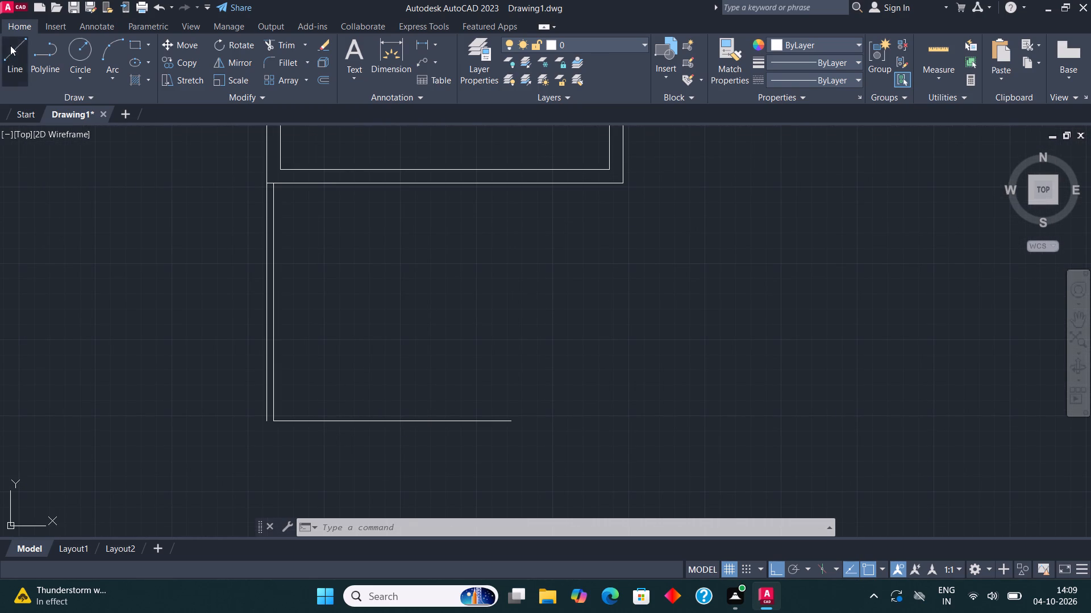
click(510, 419)
scroll(529, 442, down, 1)
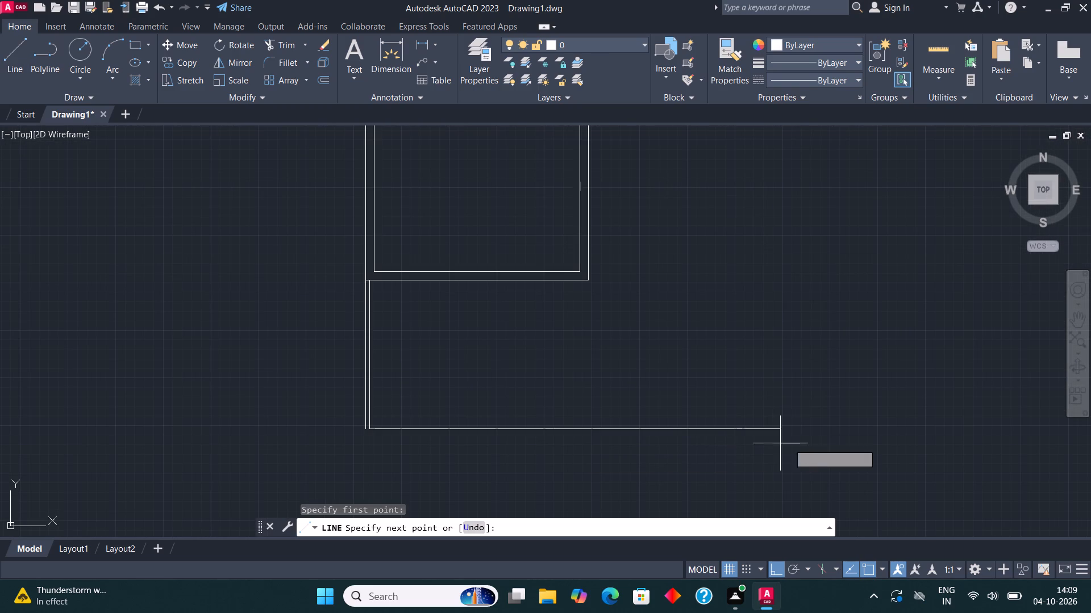
click(884, 436)
key(Escape)
Stretch the right end of the 13' bottom line to the far right end of its extension line.
click(424, 427)
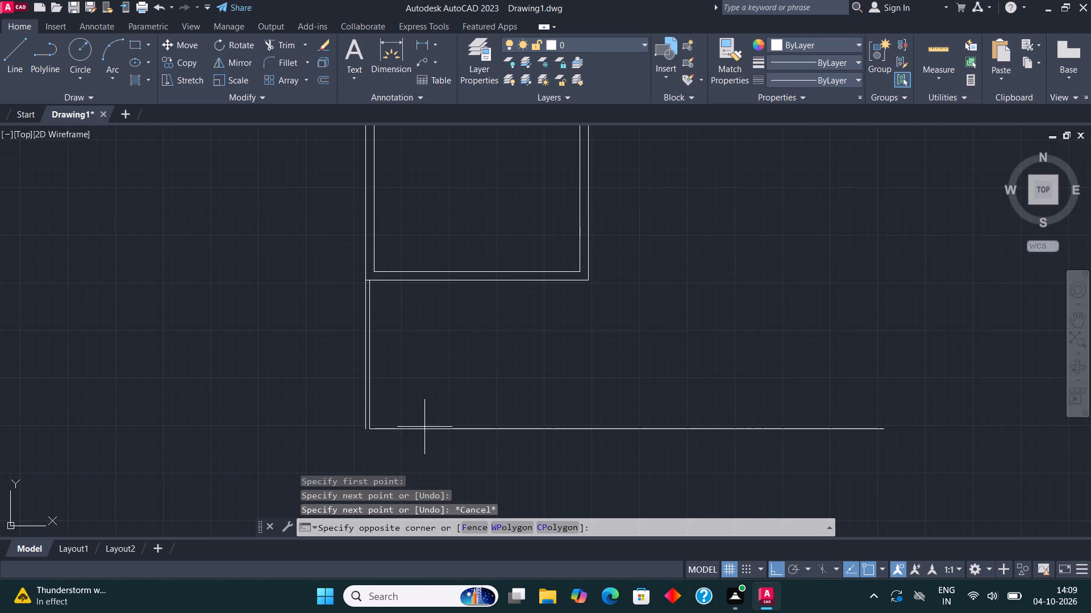
click(426, 433)
click(463, 430)
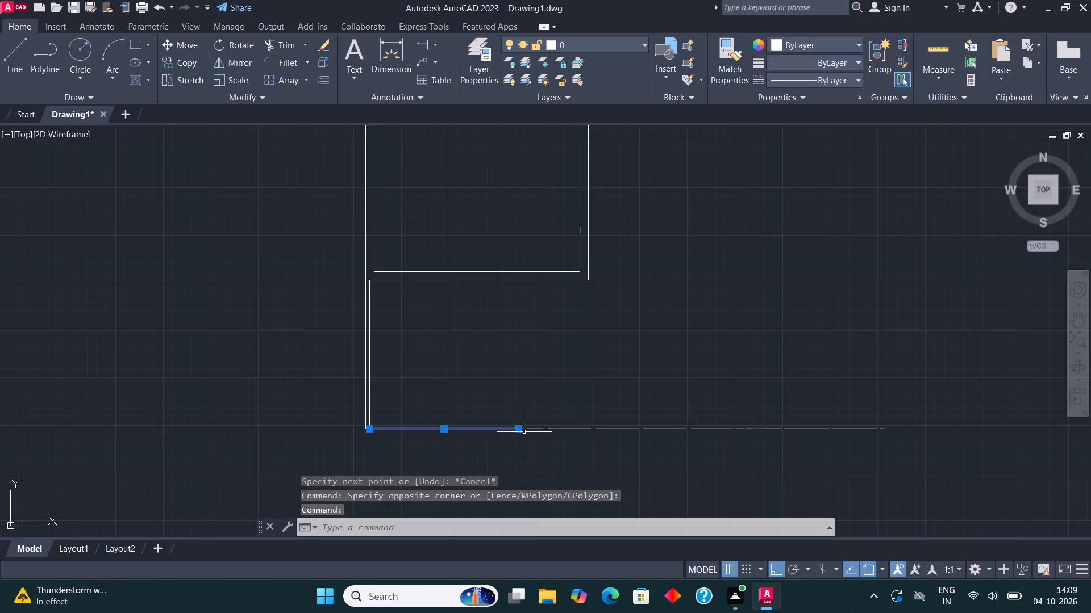
click(520, 428)
click(884, 429)
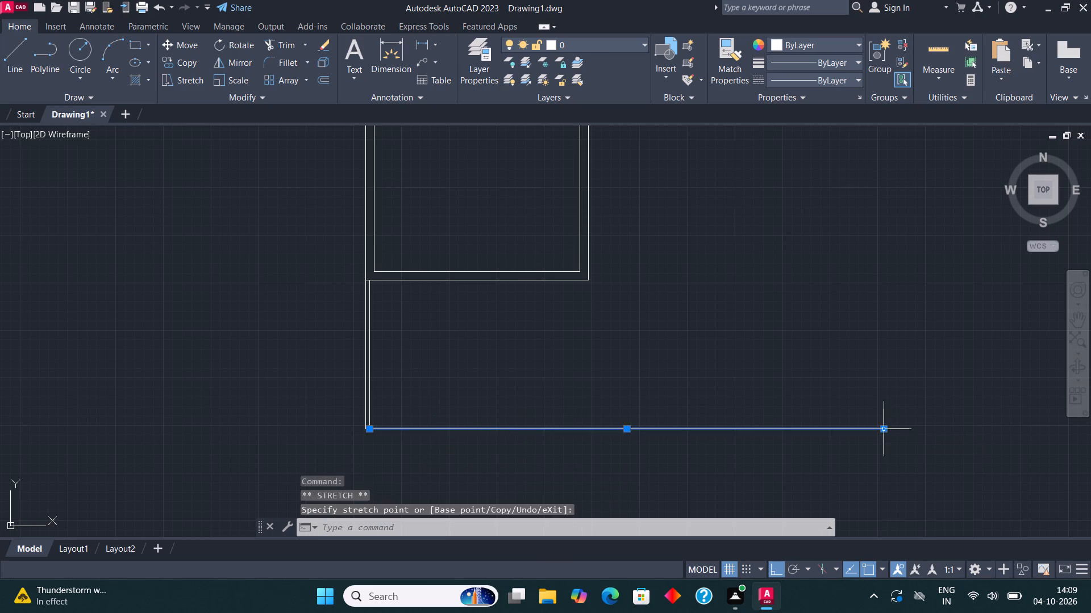
key(Escape)
Stretch the left end of the bottom extension line to the bottom end of the thin wall's inner line.
click(671, 430)
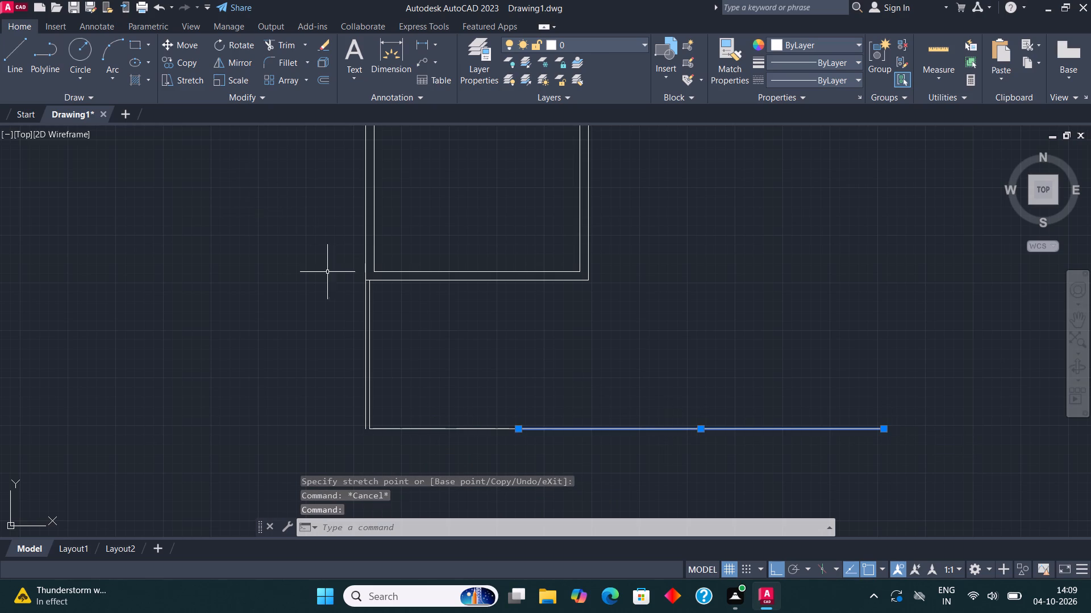
click(518, 426)
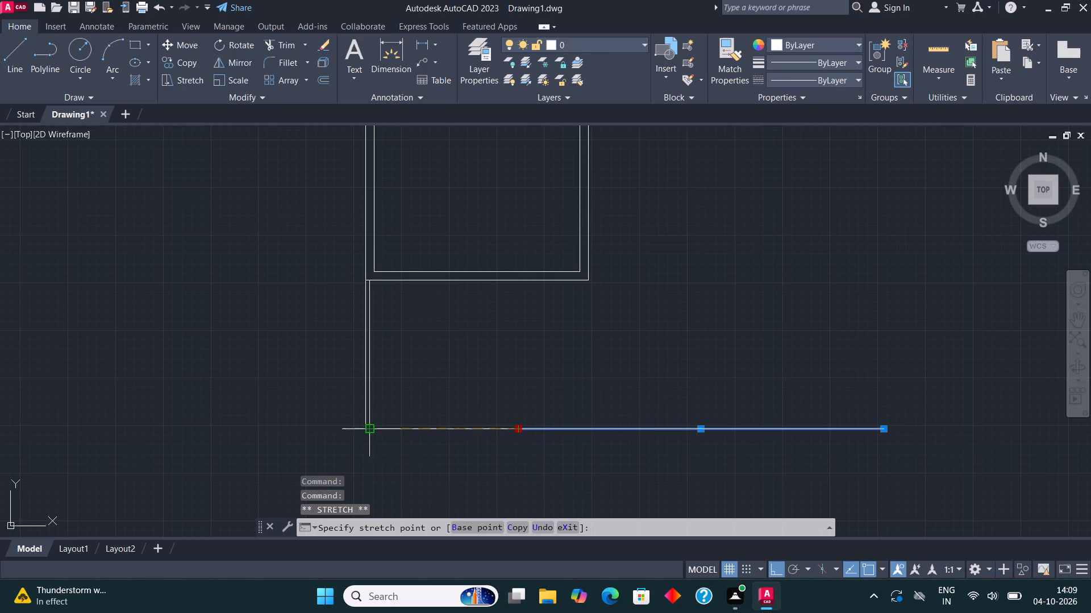
click(372, 429)
key(Escape)
Offset the long bottom line 4.5" downward to form the thin bottom wall.
click(523, 431)
click(517, 424)
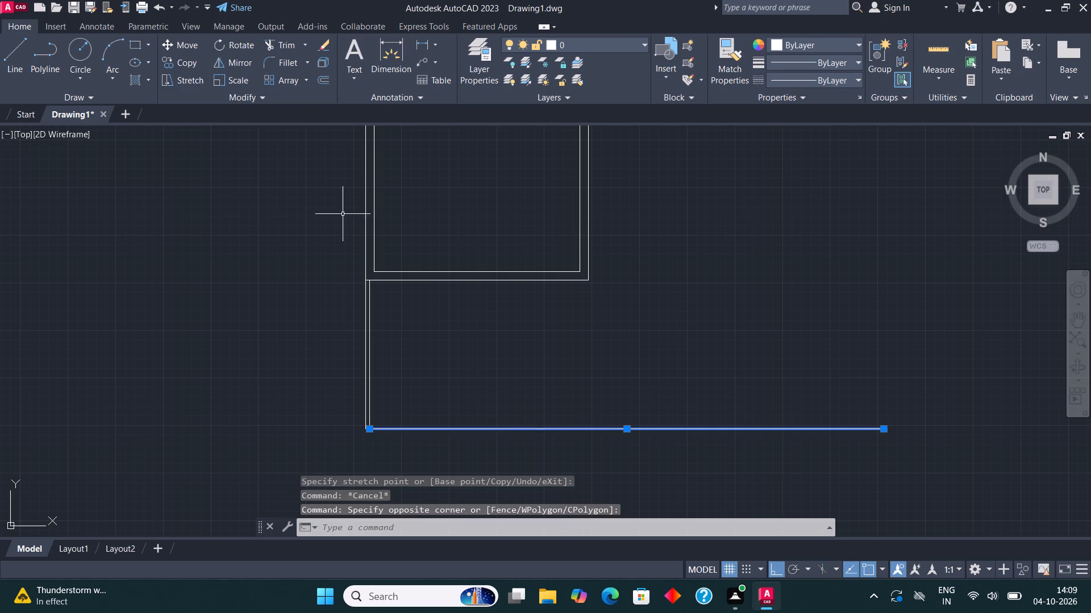
click(319, 81)
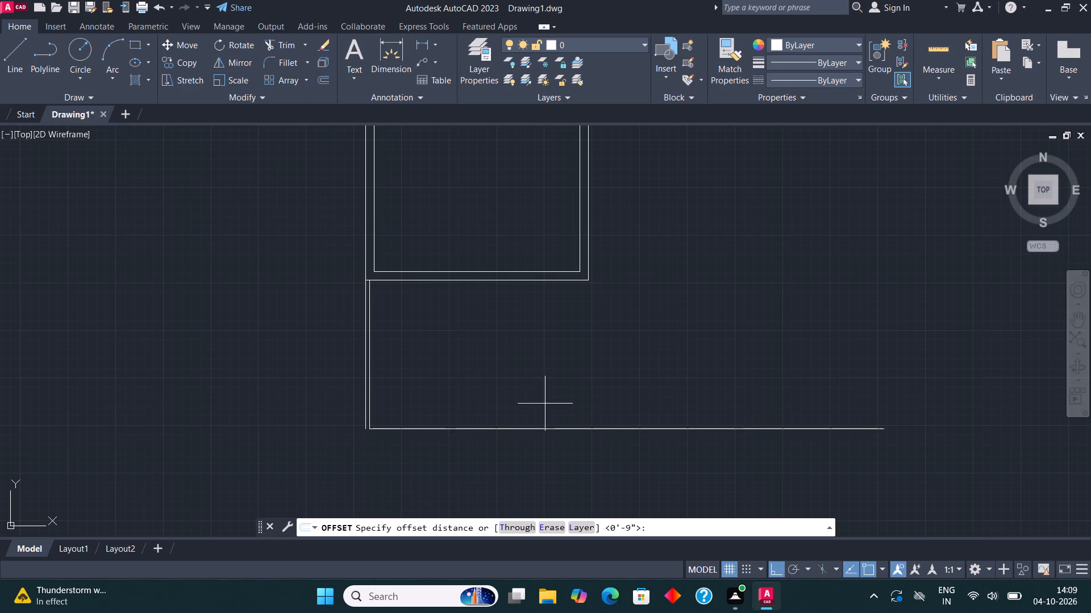
click(574, 425)
text(4.5")
key(Return)
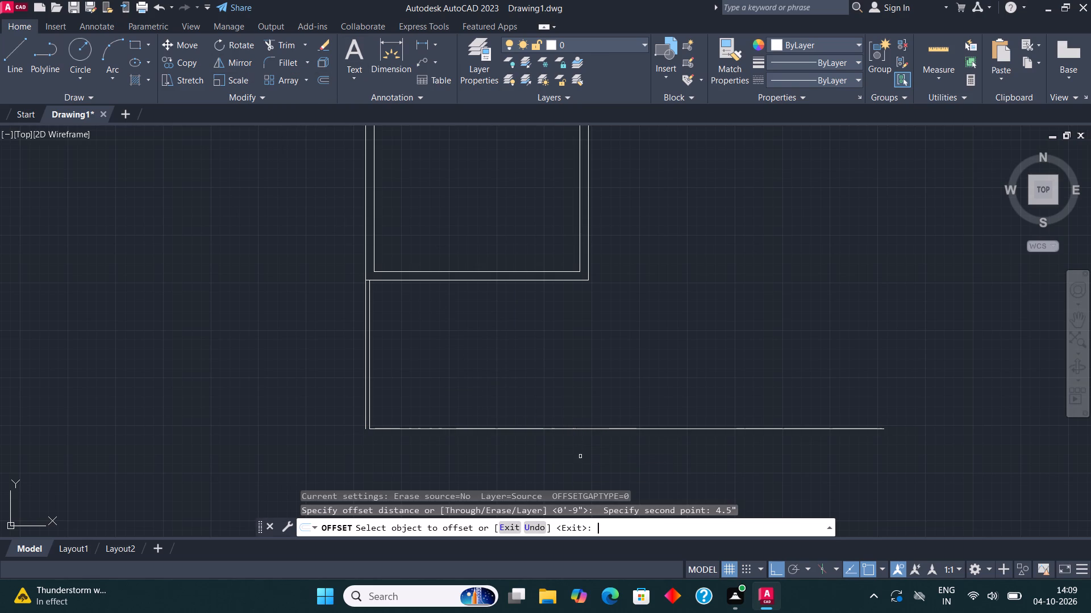
drag(585, 430, 583, 446)
click(582, 460)
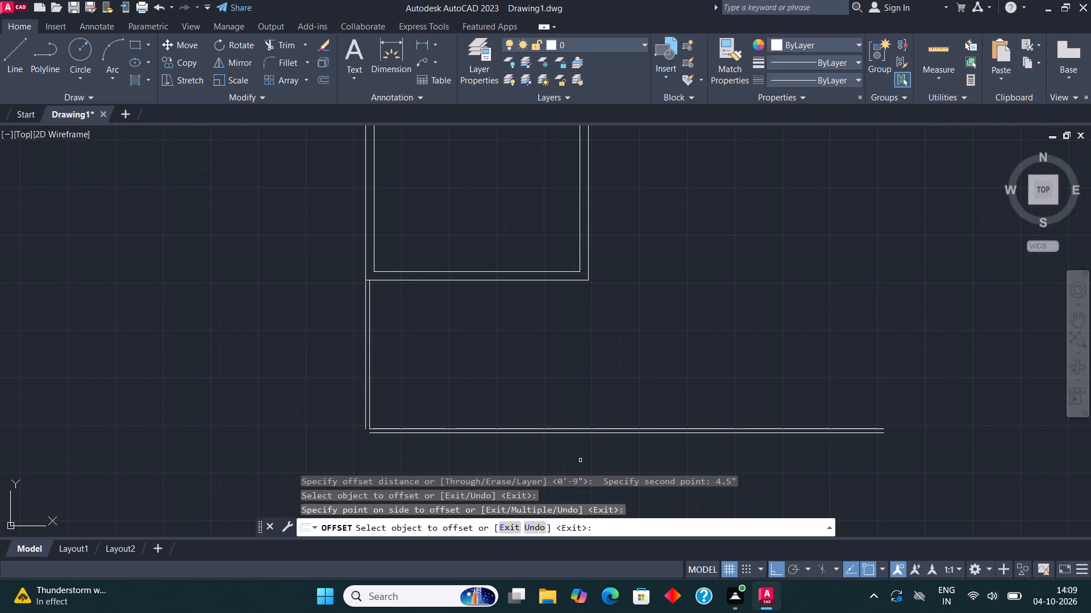
key(Escape)
Fillet the thin left wall's outer line and the lower bottom wall line into a closed bottom-left corner.
click(285, 61)
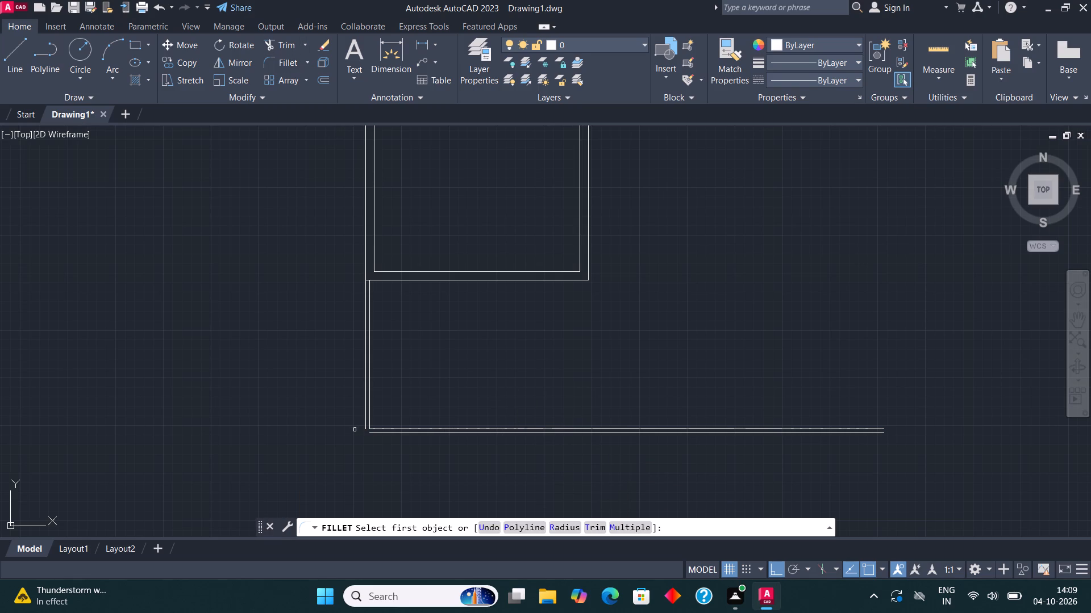
click(365, 413)
click(384, 433)
Draw a long horizontal line extending rightward from the outer top-right corner of the topmost room.
scroll(374, 384, down, 3)
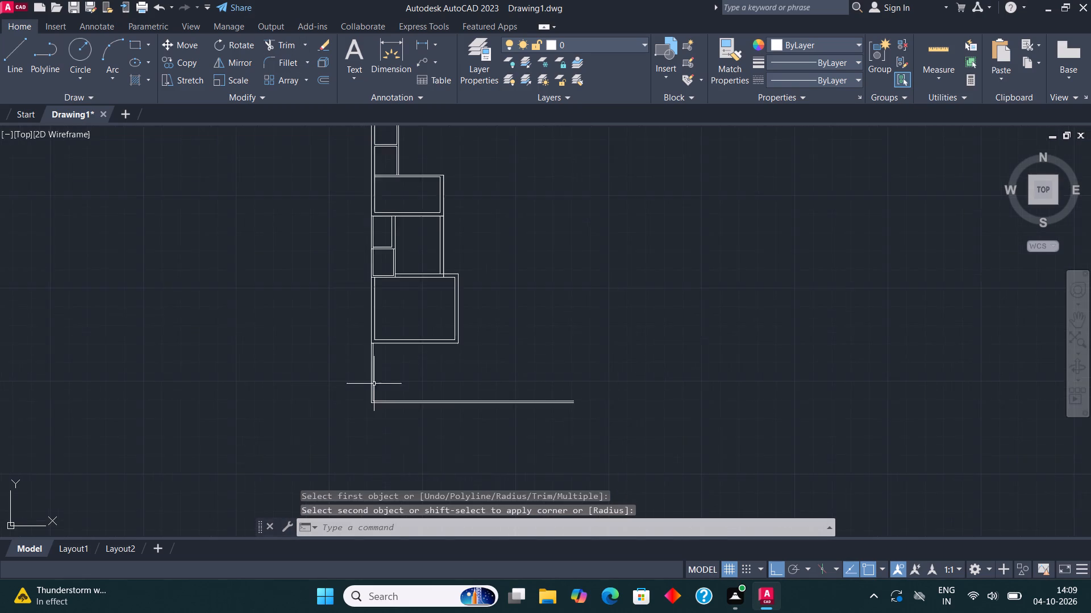
middle_drag(614, 357, 624, 396)
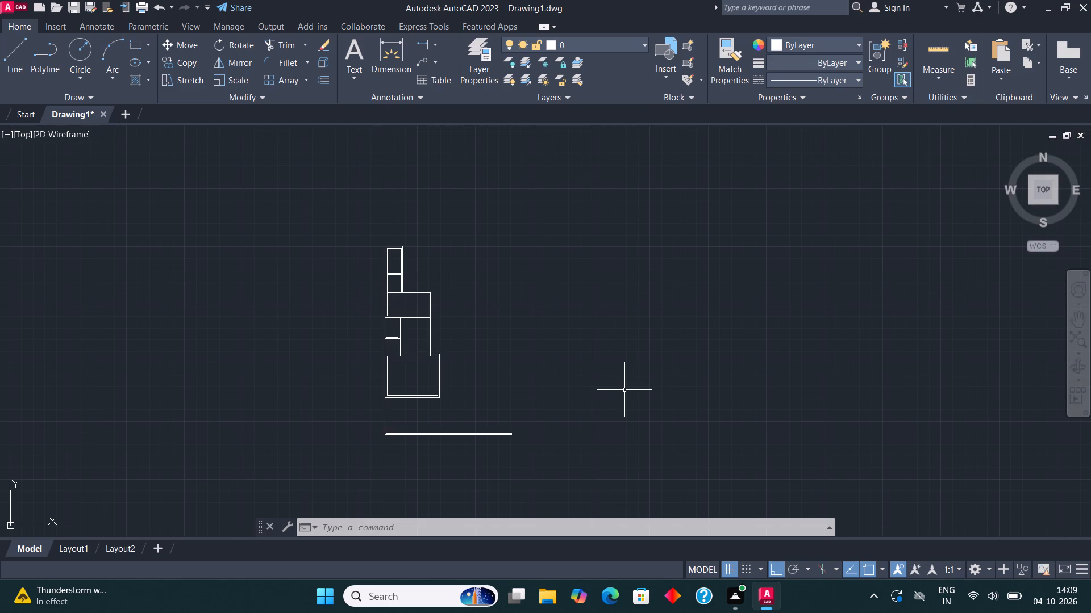
middle_drag(578, 334, 683, 443)
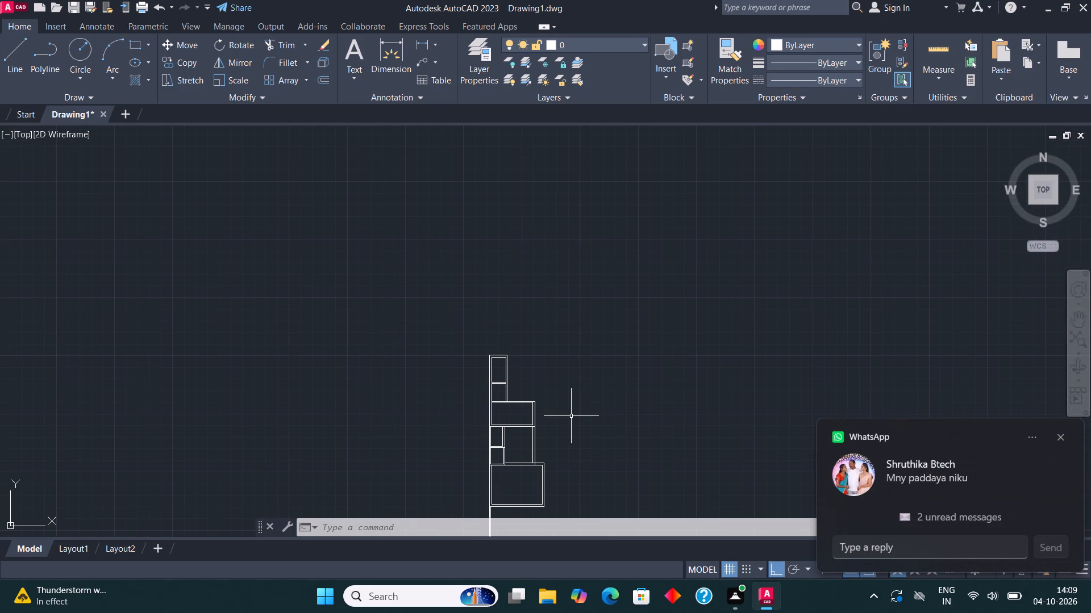
scroll(509, 360, up, 3)
middle_drag(581, 346, 515, 370)
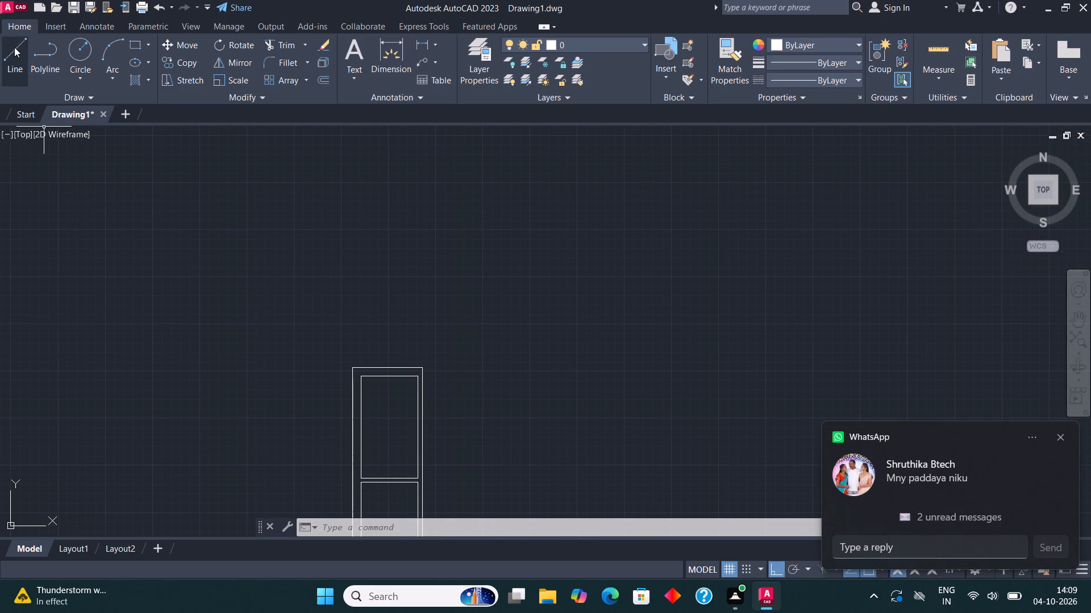
click(15, 49)
click(428, 367)
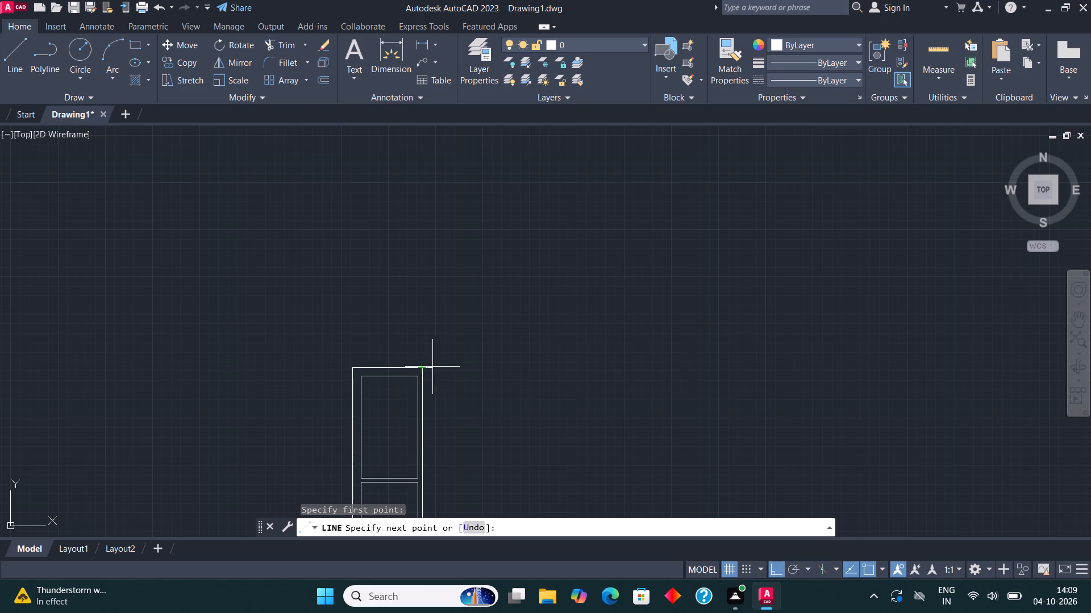
click(734, 384)
key(Escape)
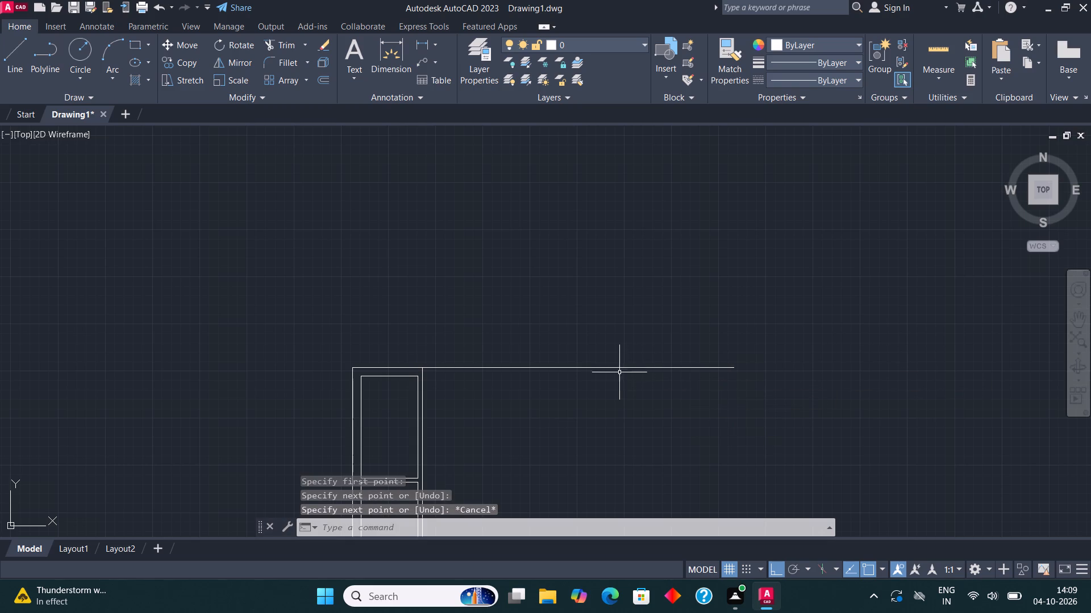
Copy the new top line 4.5" downward to form the thin top boundary wall.
click(618, 370)
click(174, 59)
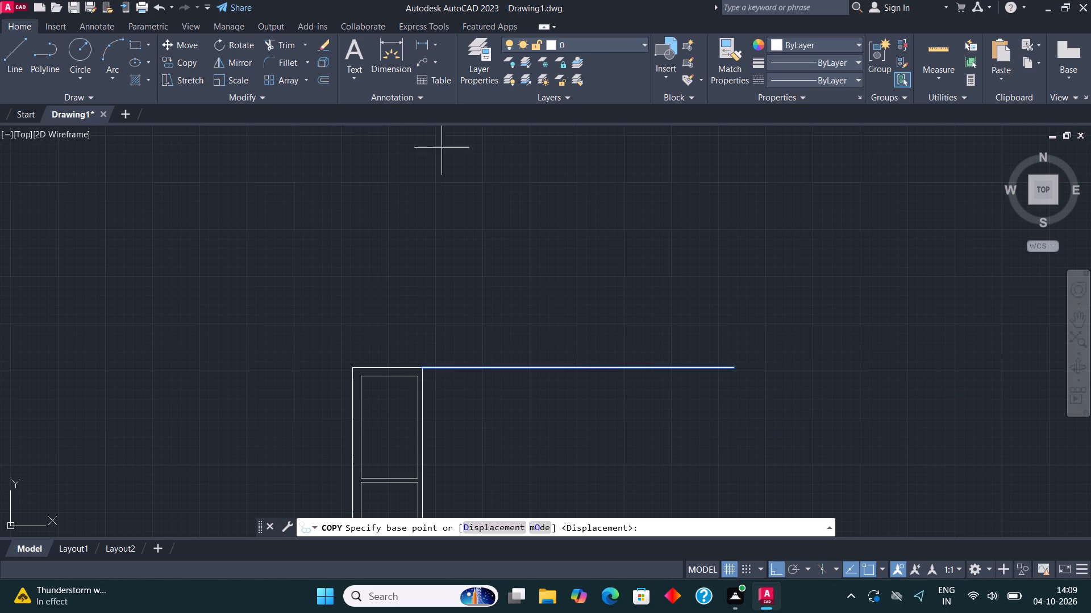
click(591, 371)
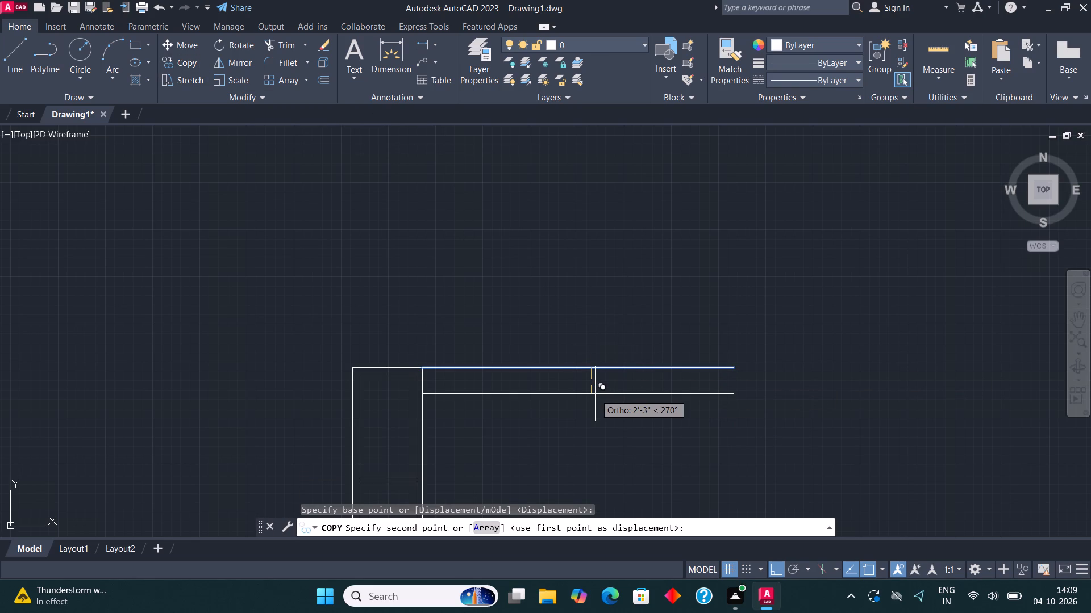
text(4.5")
key(Return)
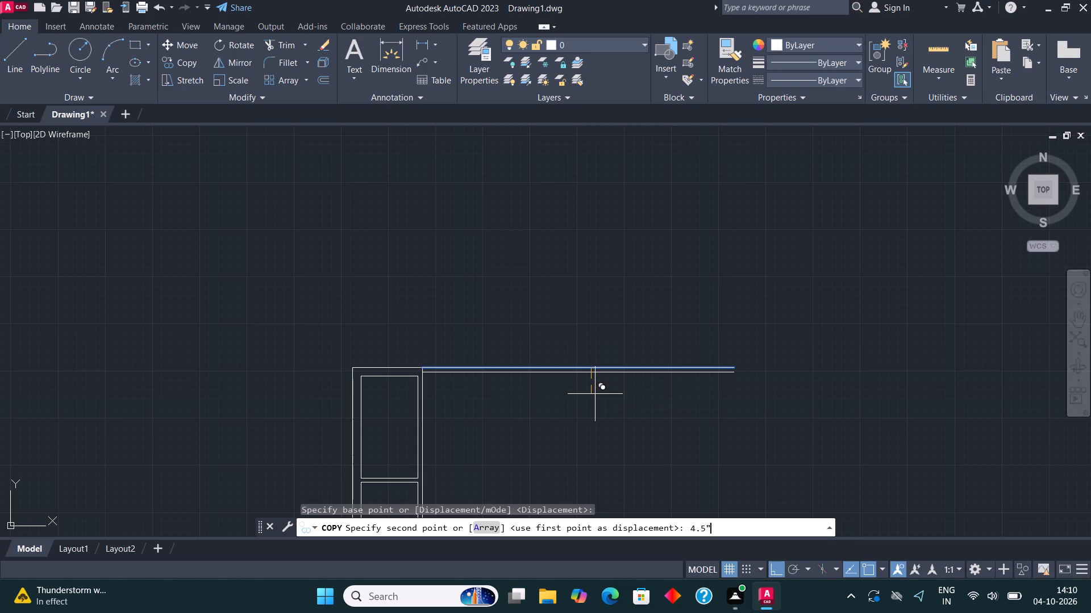
key(Escape)
Offset the top boundary wall's lower line 3'6" downward.
middle_drag(634, 347, 640, 341)
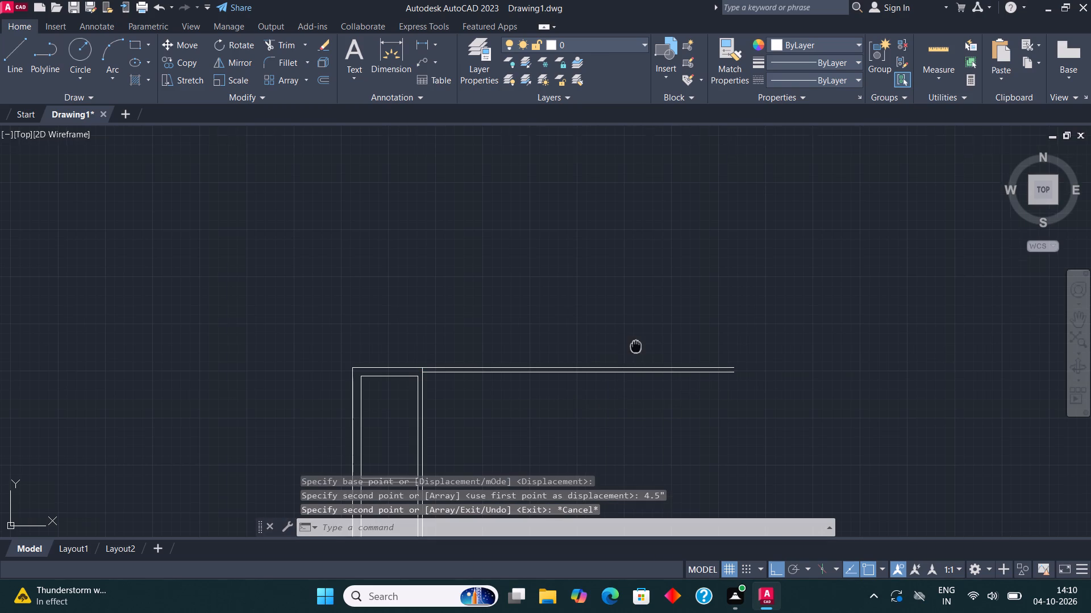
middle_drag(640, 341, 652, 296)
scroll(473, 339, up, 2)
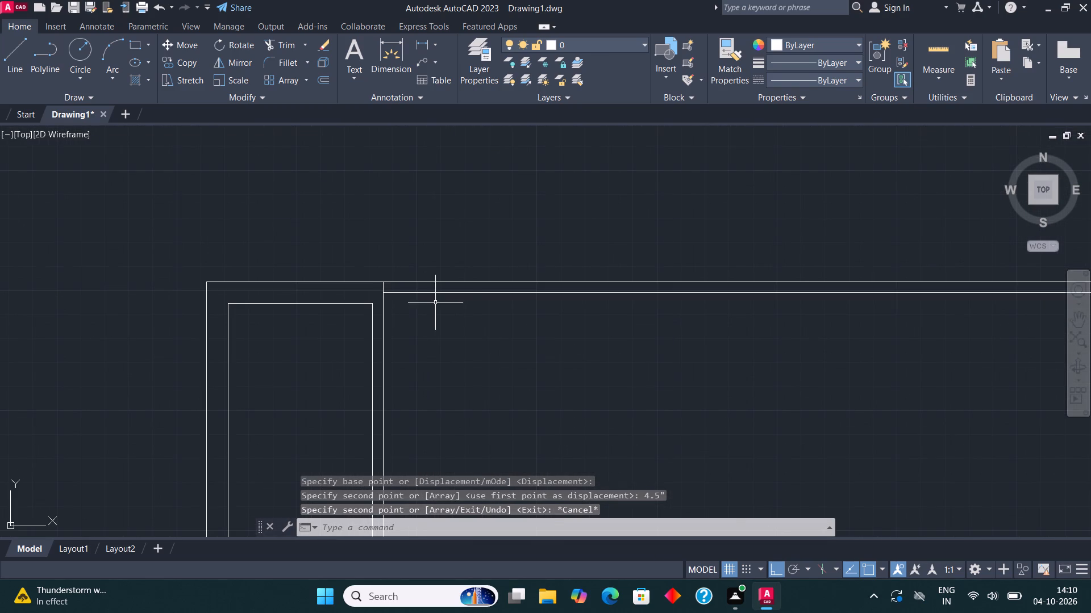
click(446, 293)
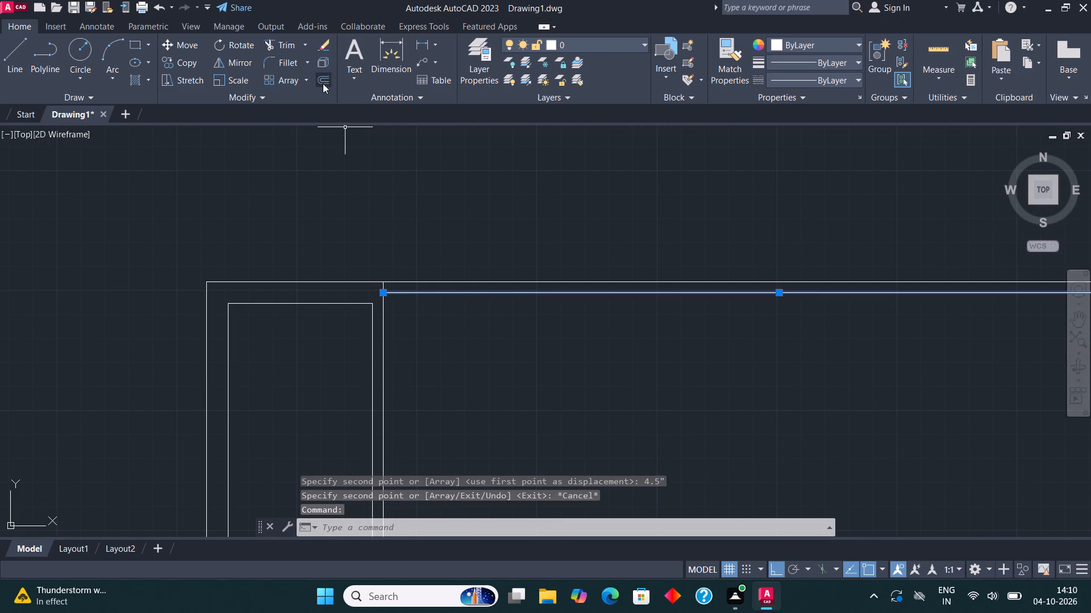
click(322, 81)
scroll(589, 289, down, 1)
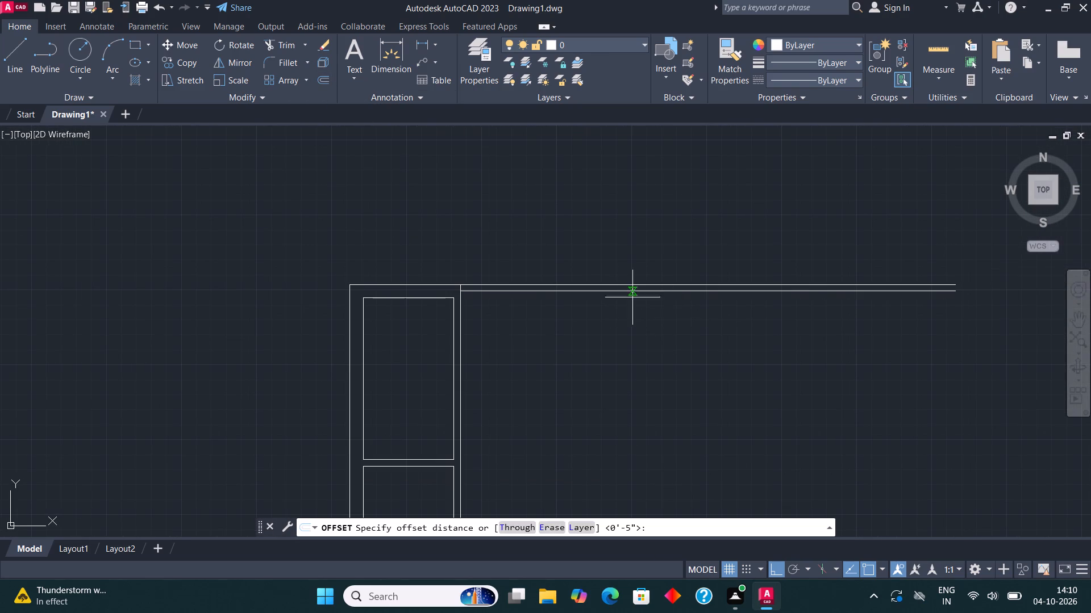
click(628, 291)
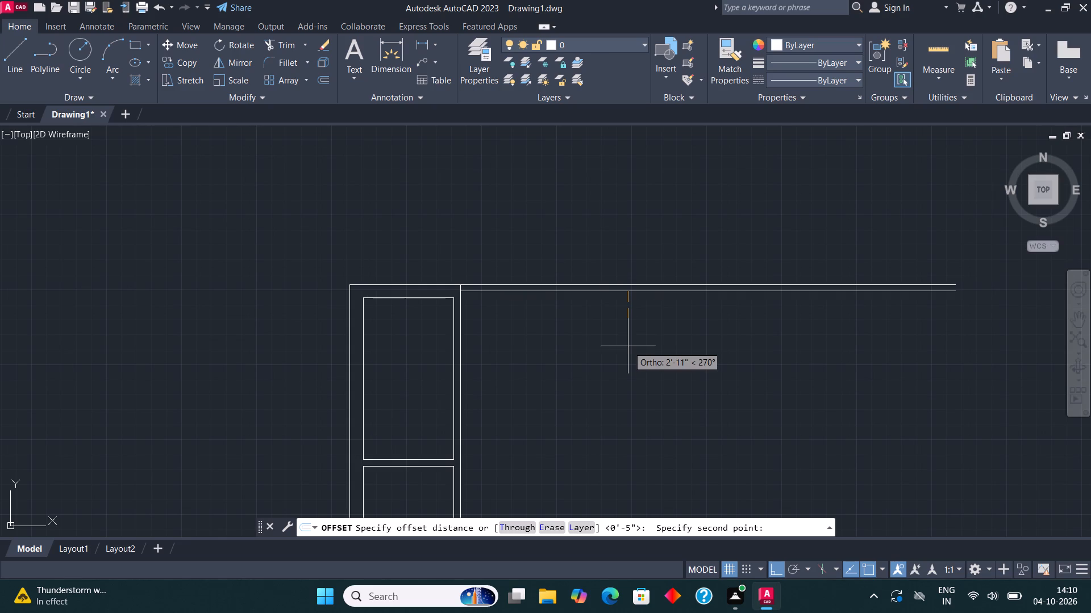
text(3')
text(6")
key(Return)
click(628, 354)
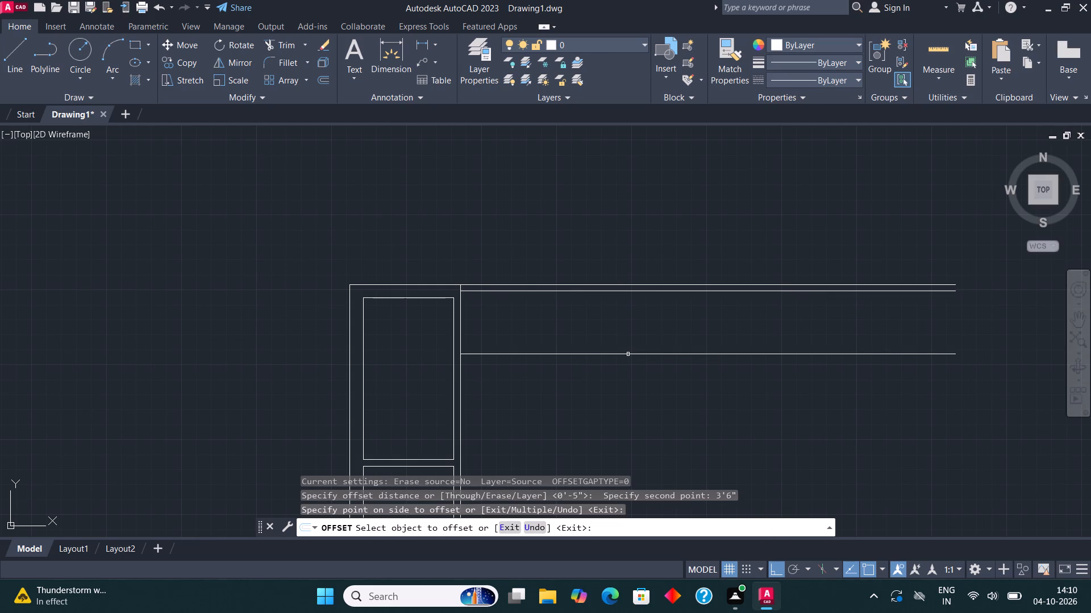
key(Escape)
Copy the 3'6" offset line 9" downward to form a thick wall below the top passage.
middle_drag(739, 310, 641, 264)
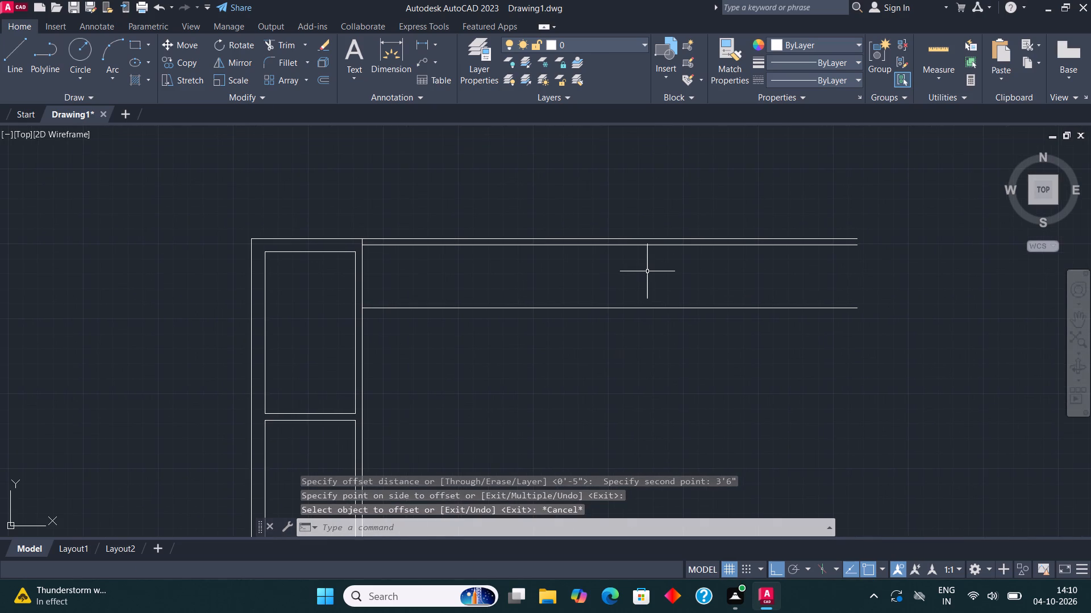
middle_drag(584, 296, 658, 290)
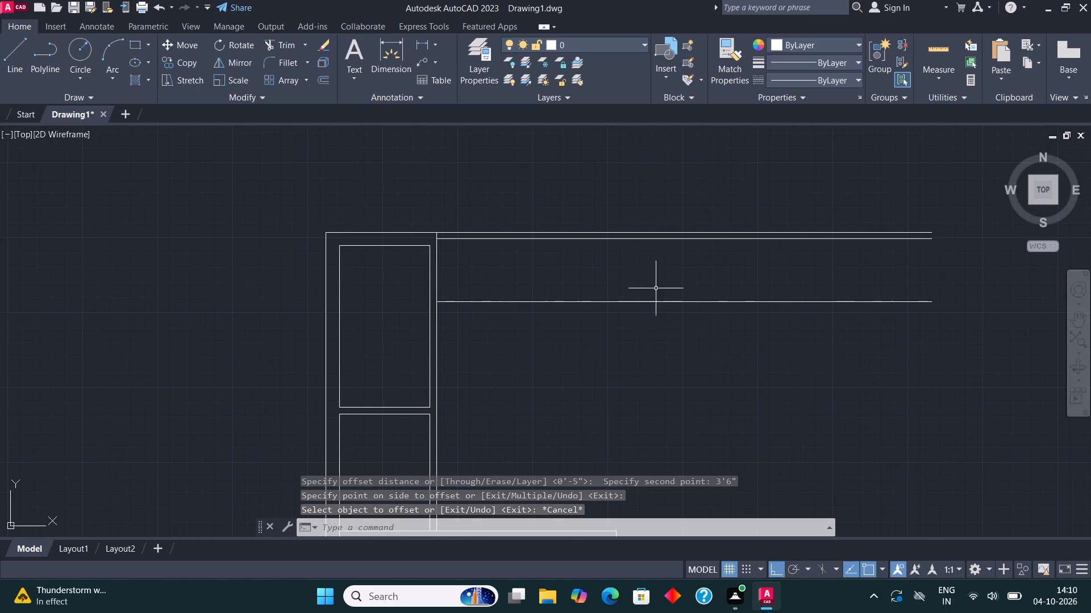
middle_drag(454, 344, 457, 333)
scroll(490, 303, up, 1)
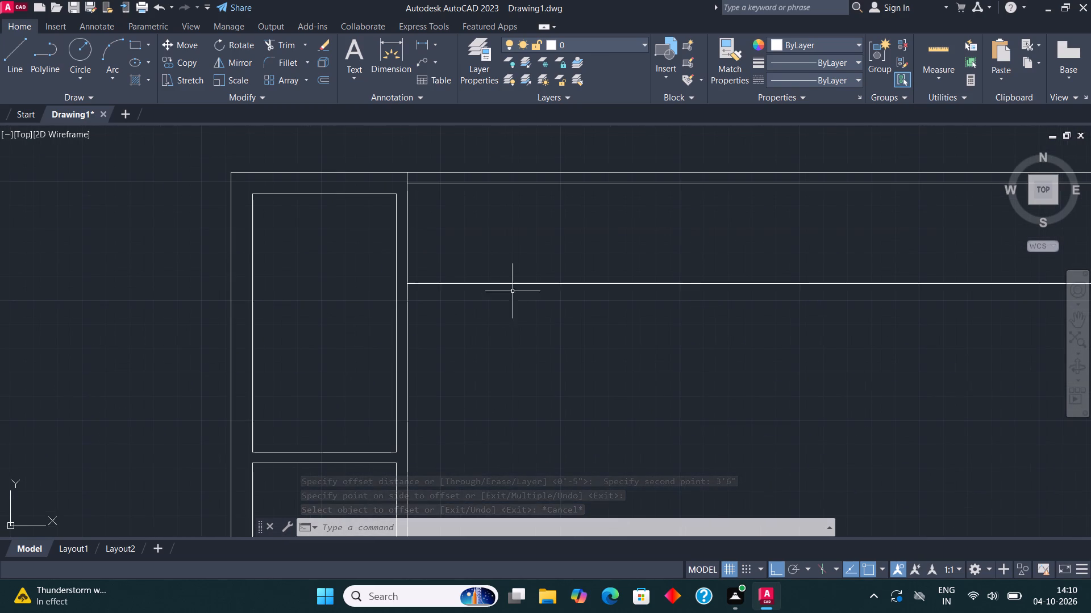
click(520, 283)
scroll(535, 299, down, 1)
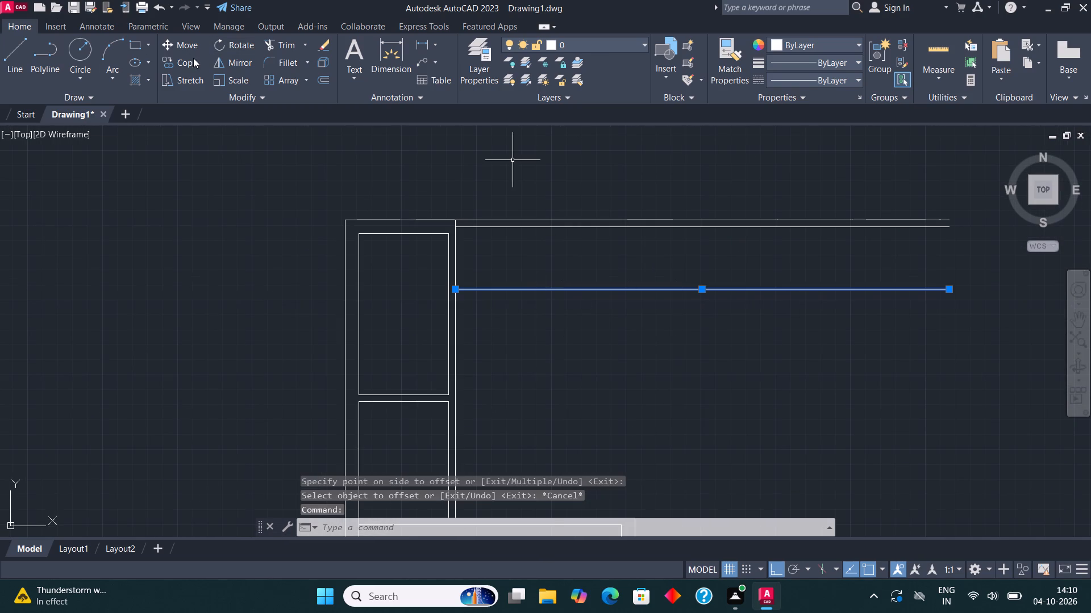
click(194, 62)
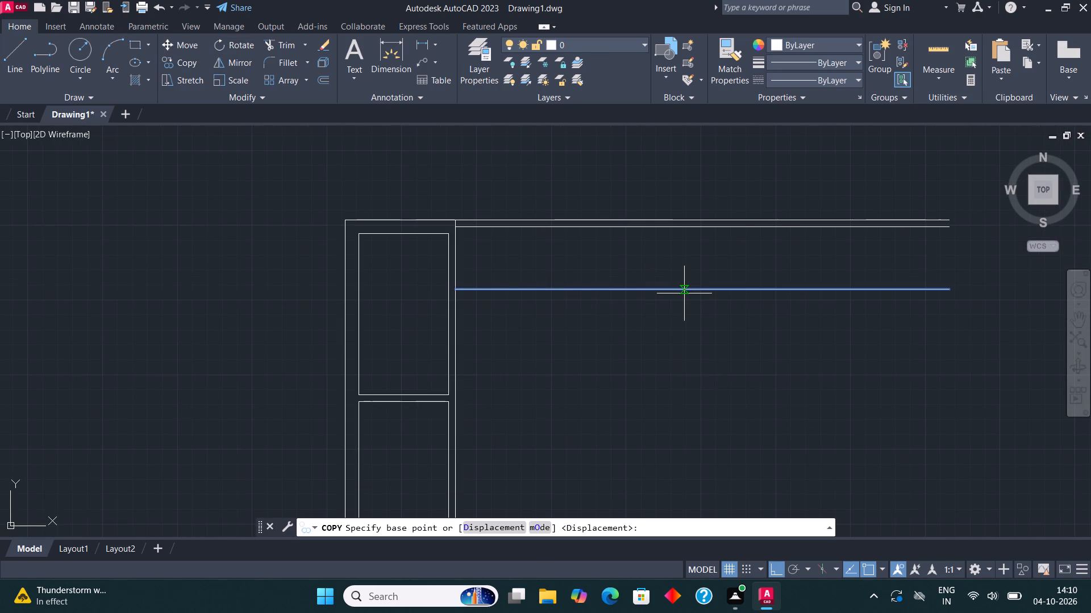
click(684, 291)
text(9")
key(Return)
key(Escape)
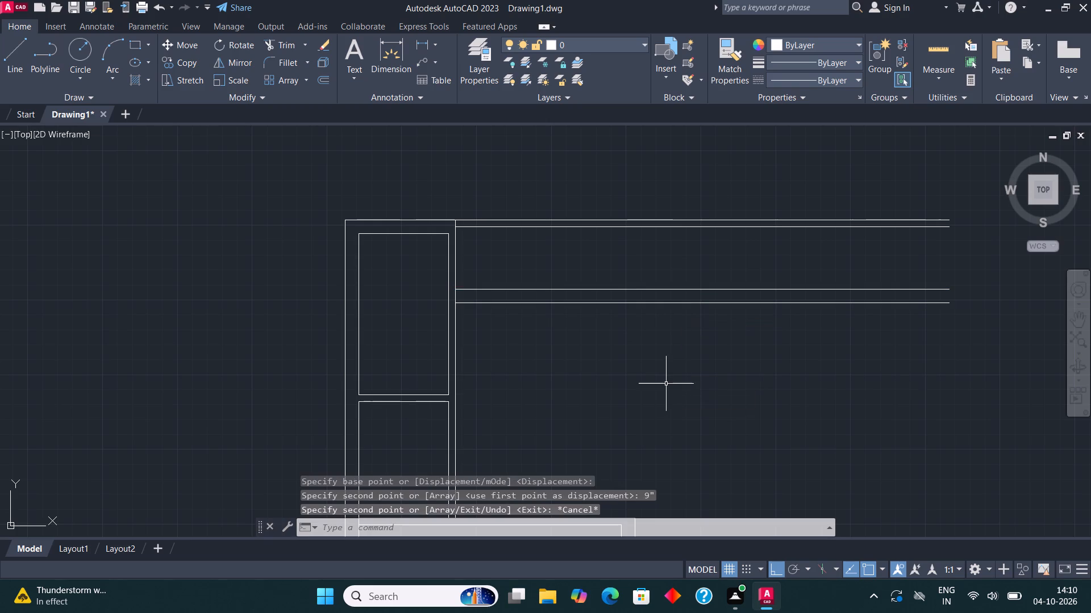
Draw the new room's outline from the thick wall's lower-left end: 15' right, 12' down, and back to the lower room's top-right corner.
middle_drag(800, 332, 752, 258)
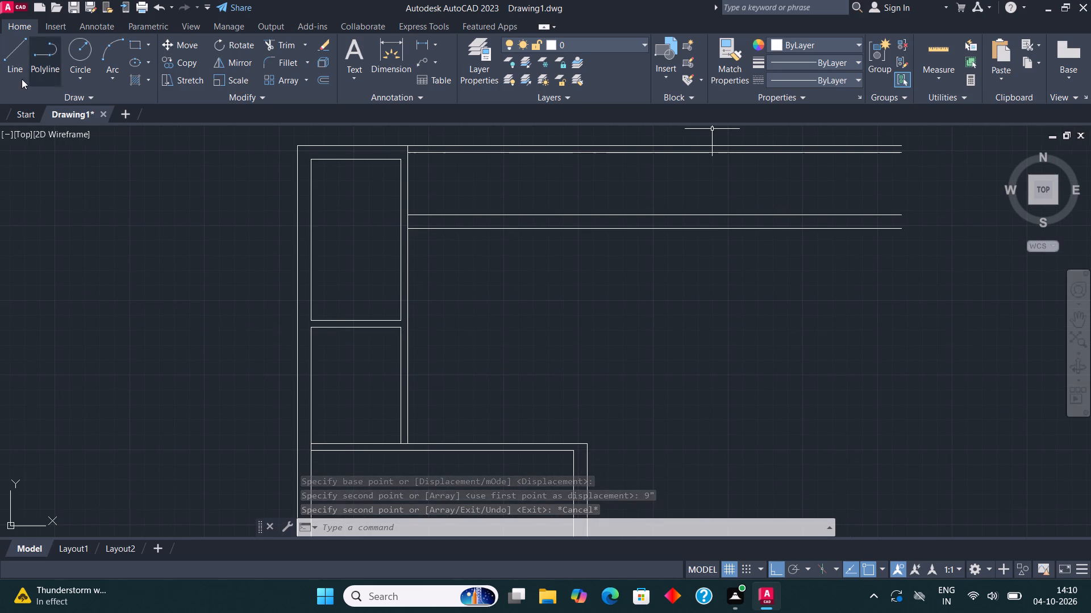
click(18, 51)
middle_drag(441, 246, 433, 291)
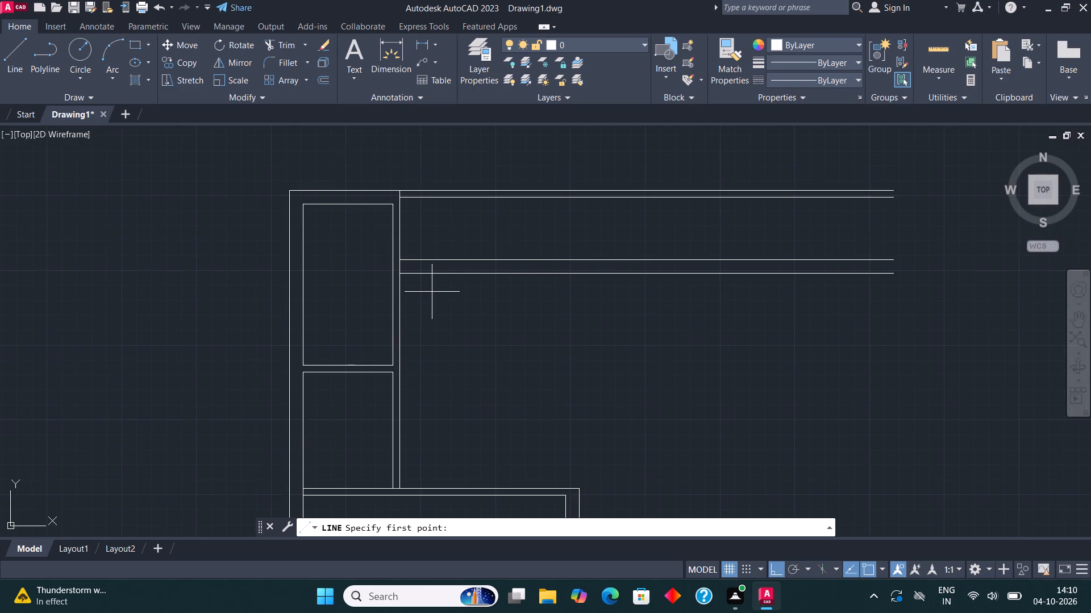
scroll(431, 292, up, 1)
click(378, 265)
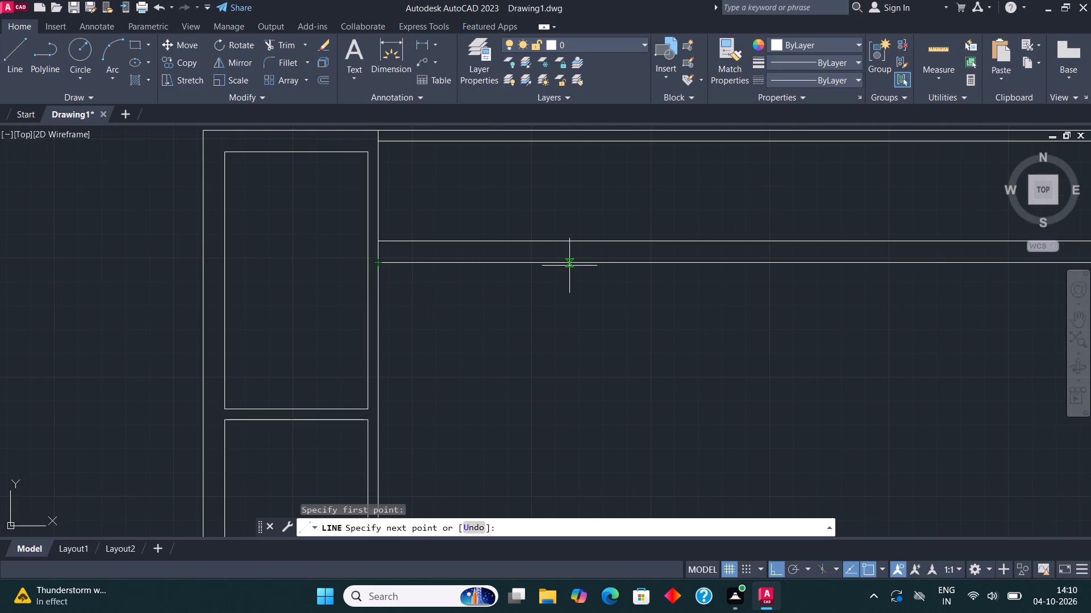
text(15')
key(Return)
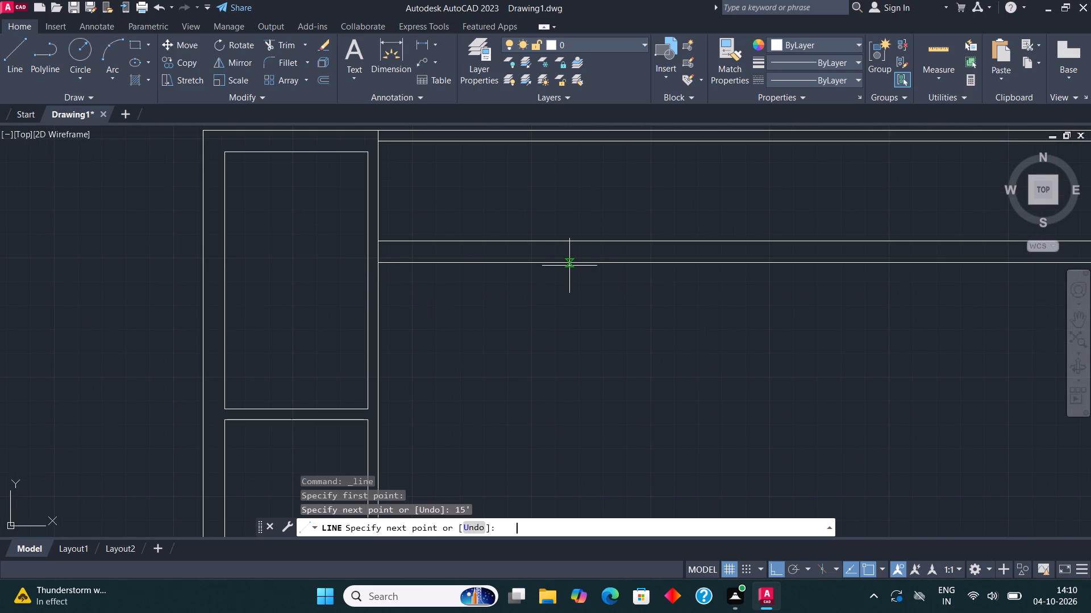
scroll(568, 283, down, 2)
scroll(649, 320, up, 1)
text(12')
key(Return)
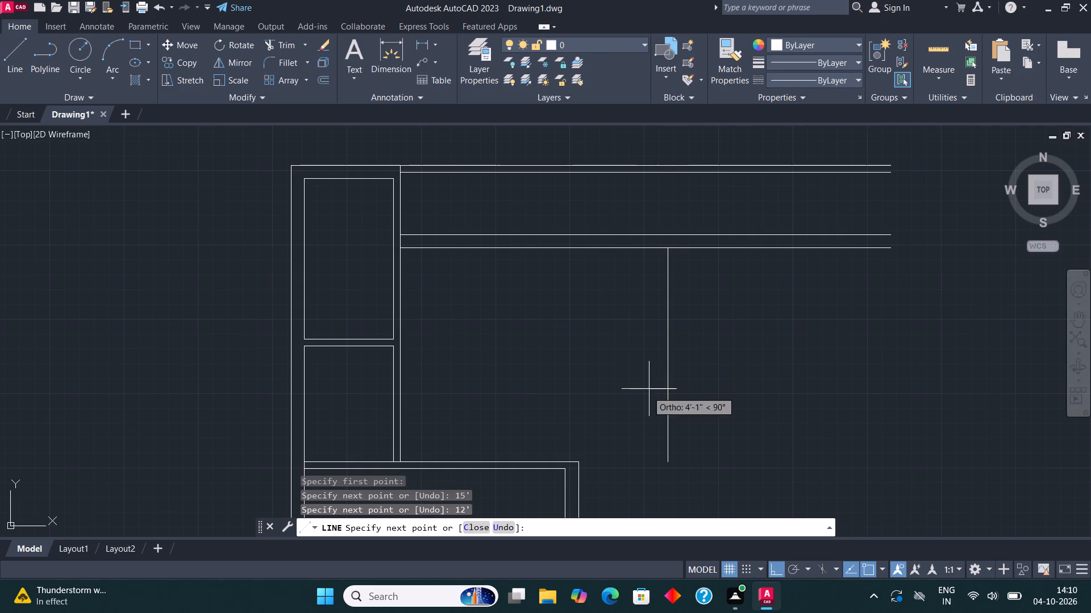
click(577, 460)
key(Escape)
Offset the new room's 12' right line 4.5" outward to the right to form its thin side wall.
scroll(567, 438, down, 2)
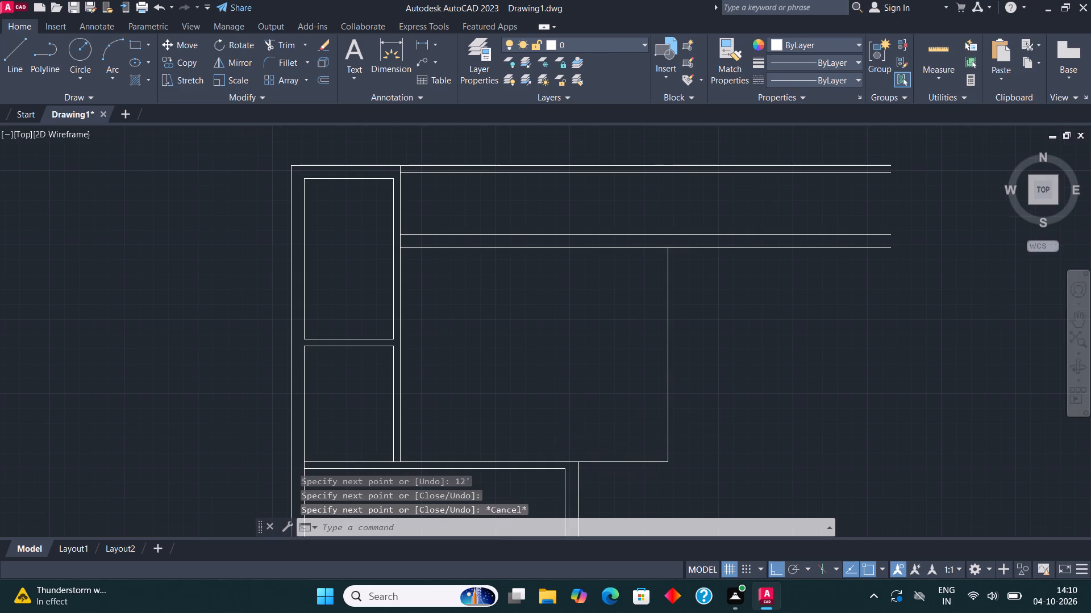
middle_drag(610, 387, 595, 367)
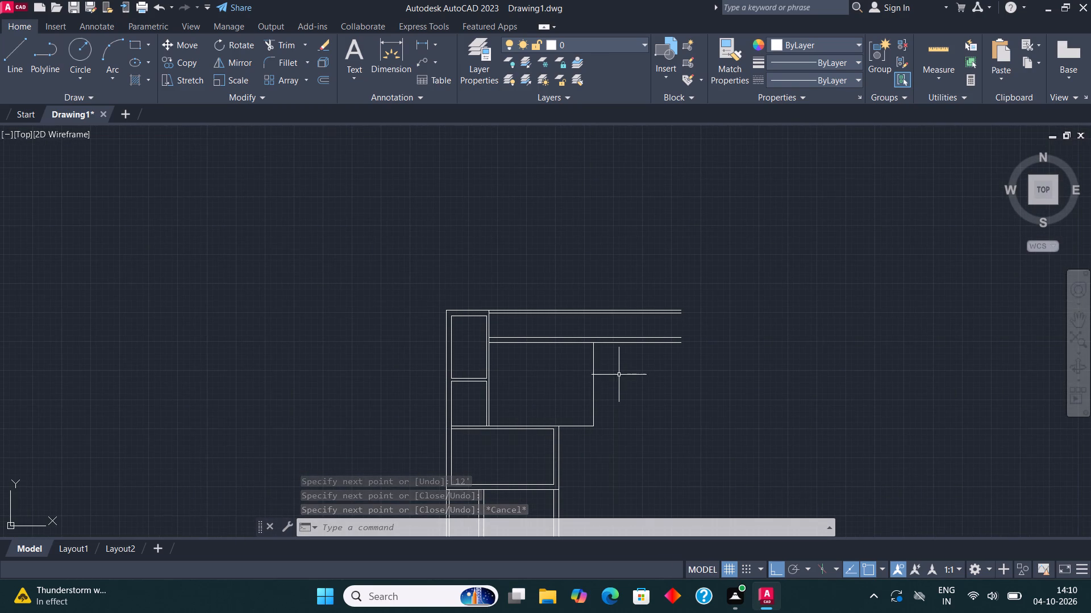
middle_drag(618, 376, 580, 414)
scroll(571, 484, up, 1)
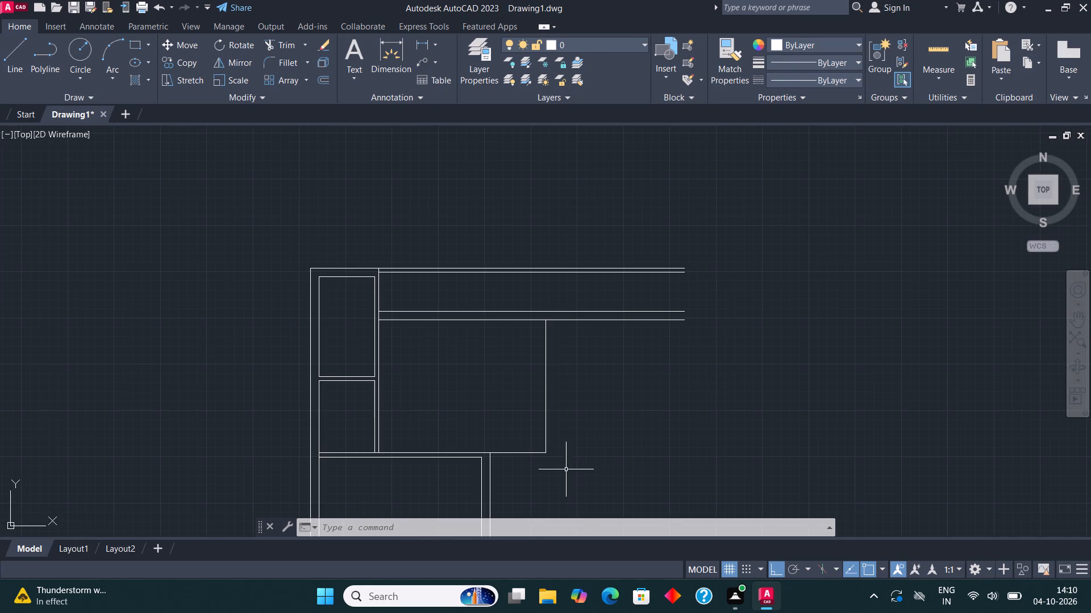
click(565, 469)
click(525, 397)
click(323, 82)
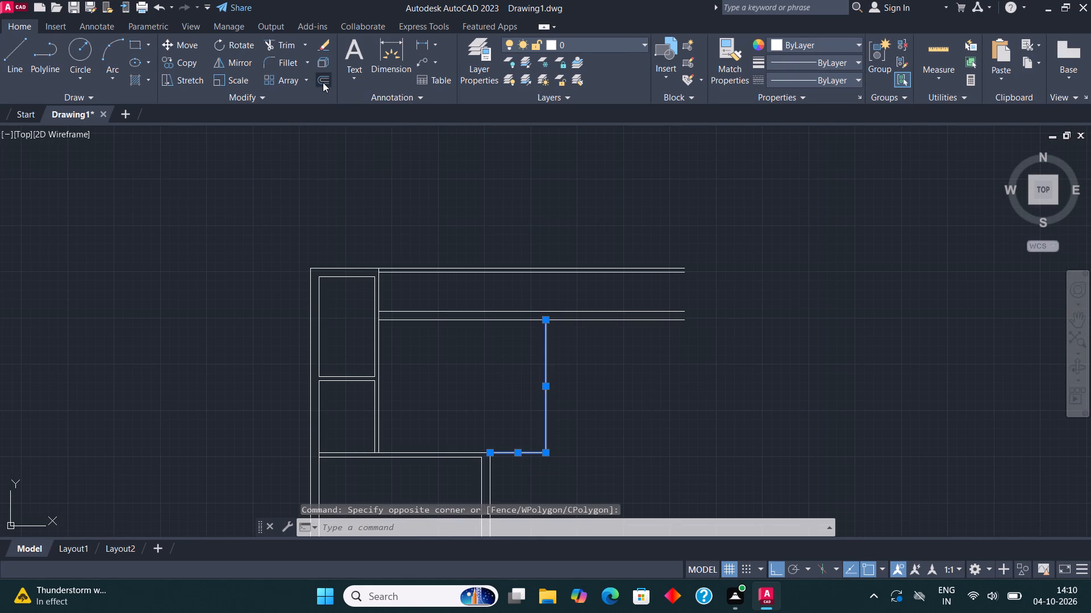
click(545, 377)
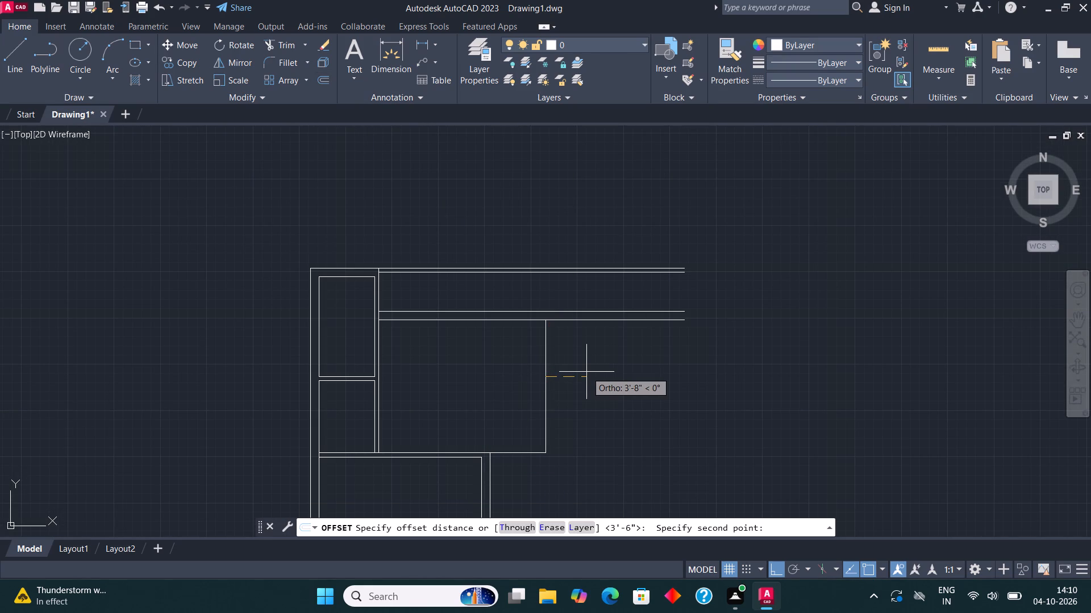
text(4.5")
key(Return)
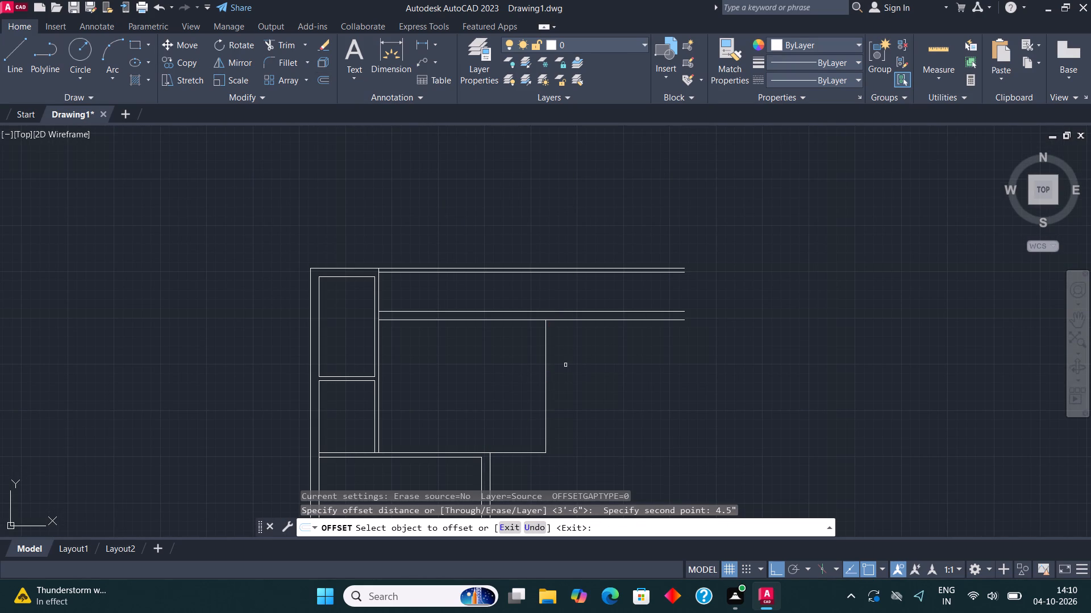
click(546, 355)
click(598, 365)
scroll(597, 346, down, 1)
middle_drag(594, 321, 594, 309)
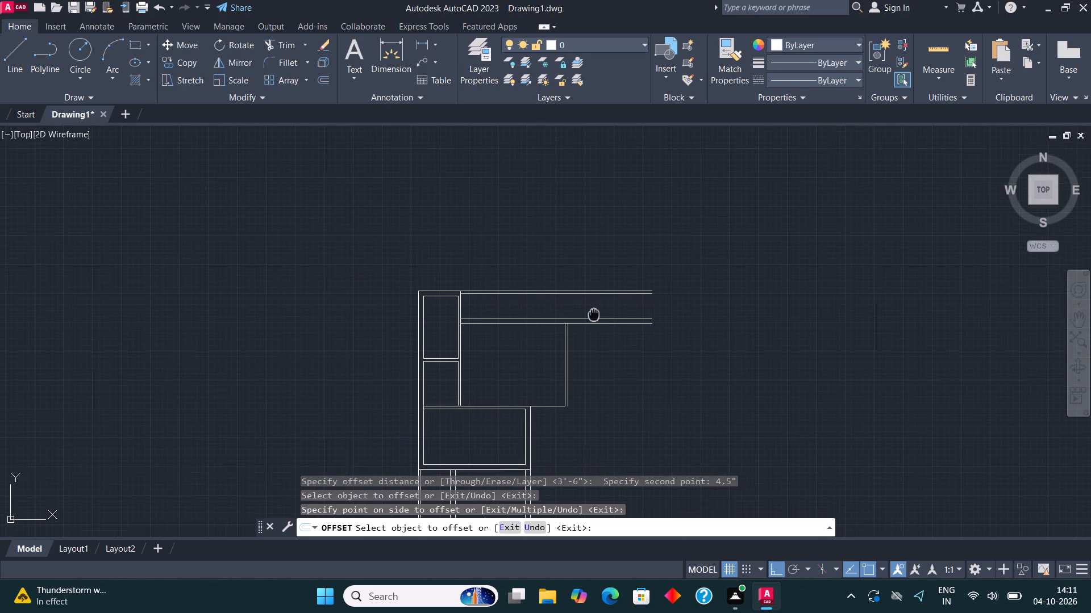
middle_drag(594, 309, 594, 300)
scroll(583, 375, up, 1)
key(Escape)
Copy the 15' by 12' room's short bottom line, beyond the lower room's corner, 9" downward to form a thick wall.
middle_drag(546, 437, 548, 408)
scroll(540, 389, up, 2)
click(519, 357)
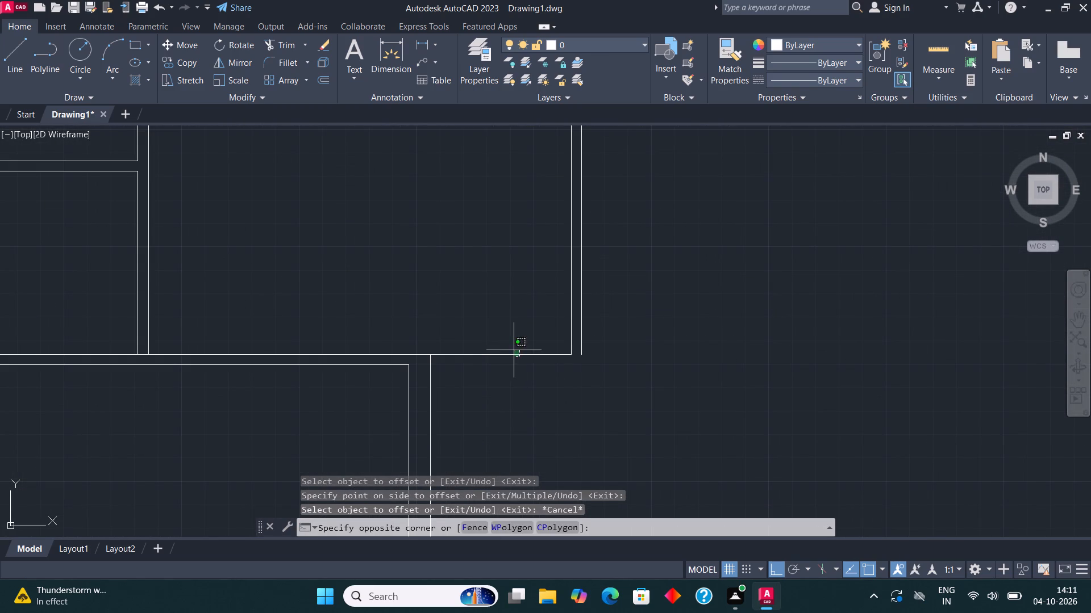
click(514, 350)
click(194, 61)
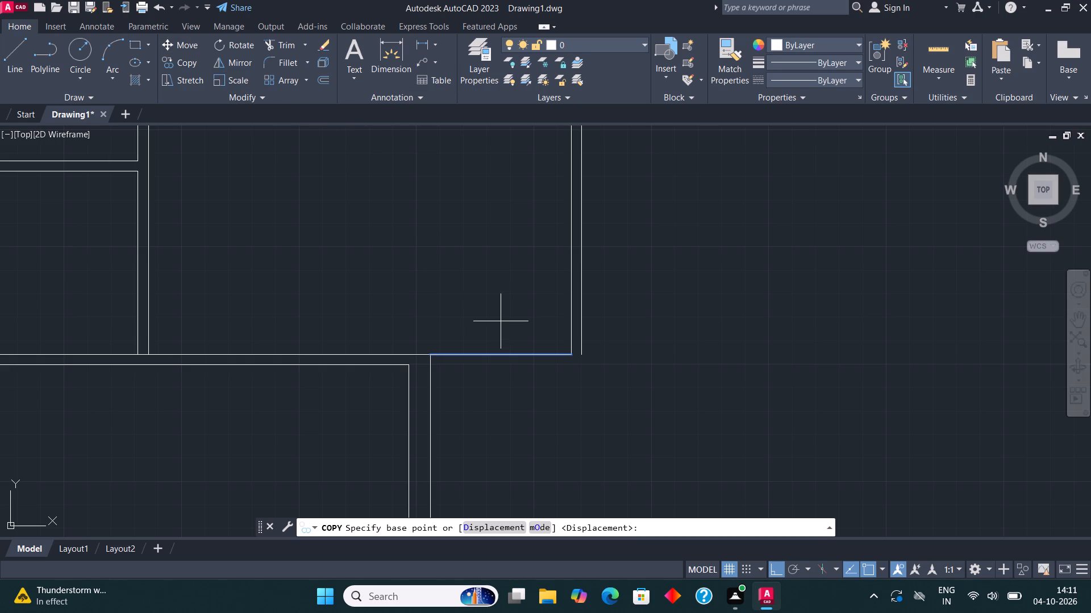
click(494, 350)
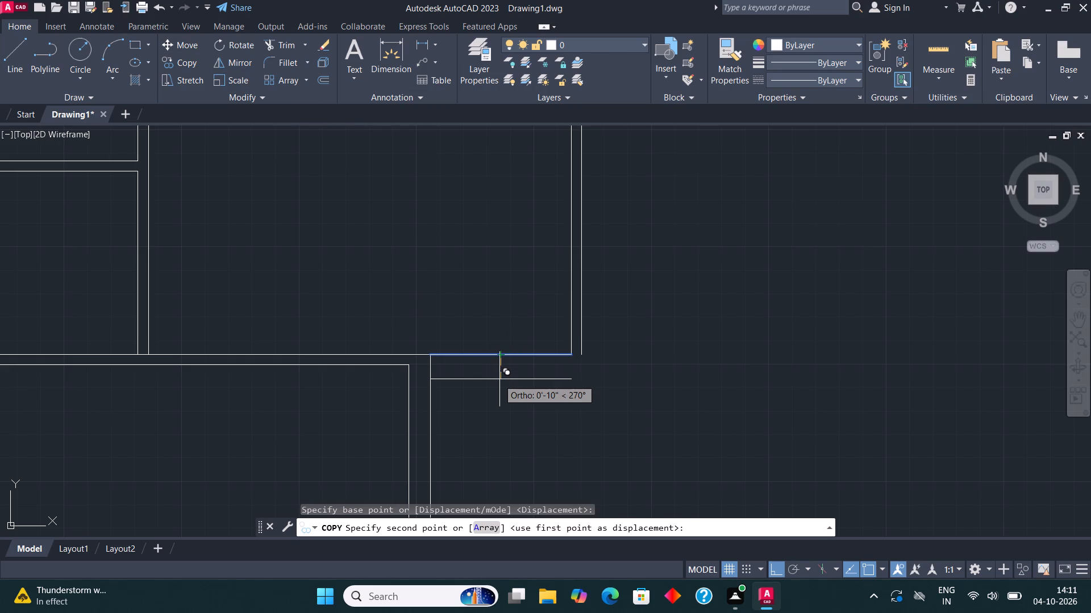
text(9")
key(Return)
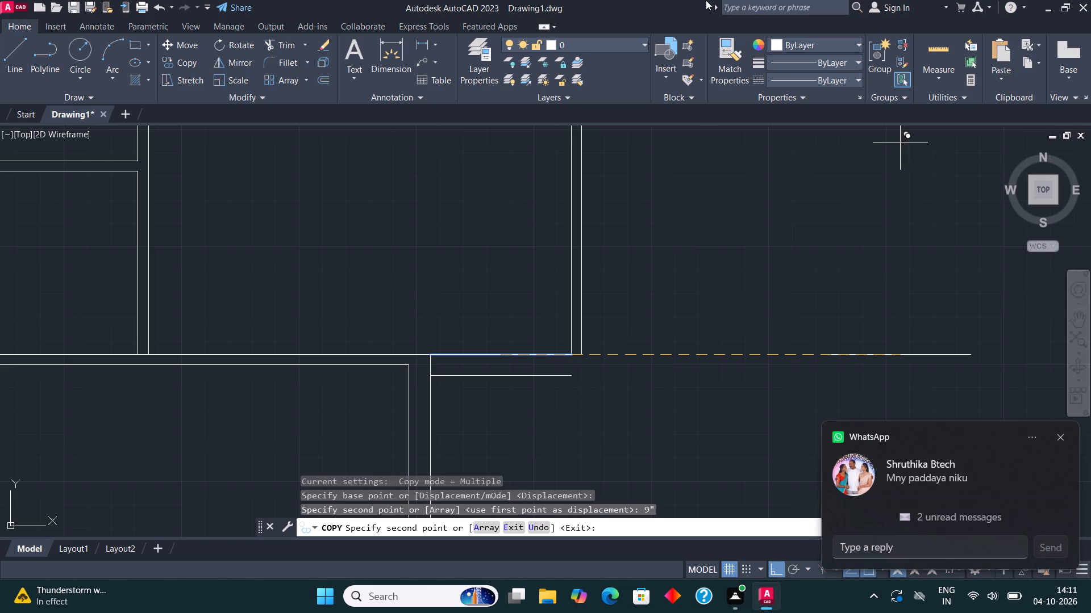
Fillet the copied bottom wall line with the room's outer right wall line to close their outside corner.
click(279, 62)
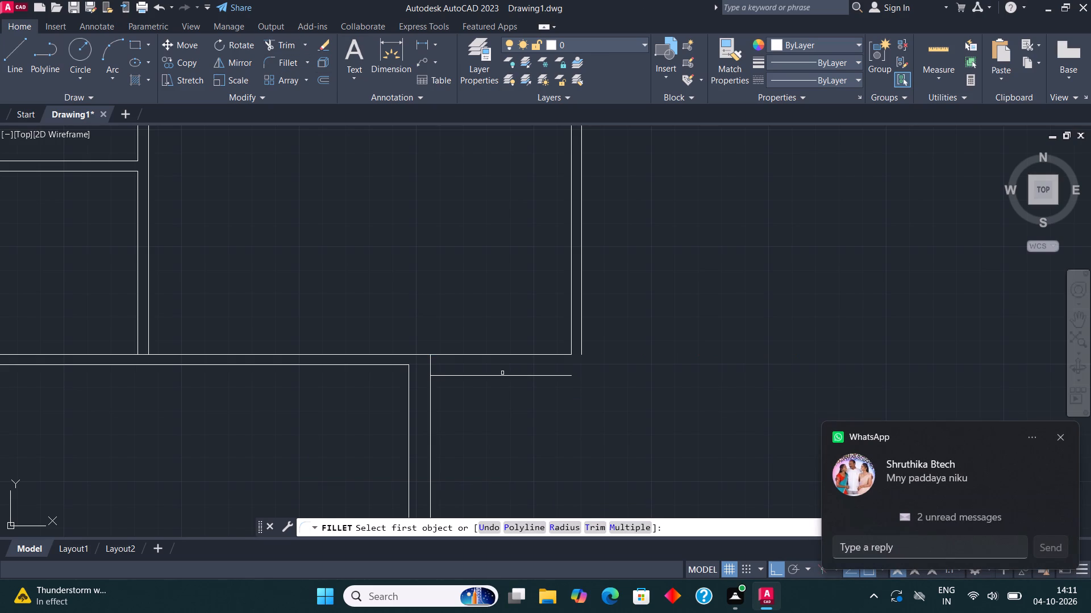
click(501, 375)
click(582, 349)
Draw a small room from the top of the 15' by 12' room's outer right wall line: 5' right, 7' down, 5' left.
scroll(467, 276, down, 1)
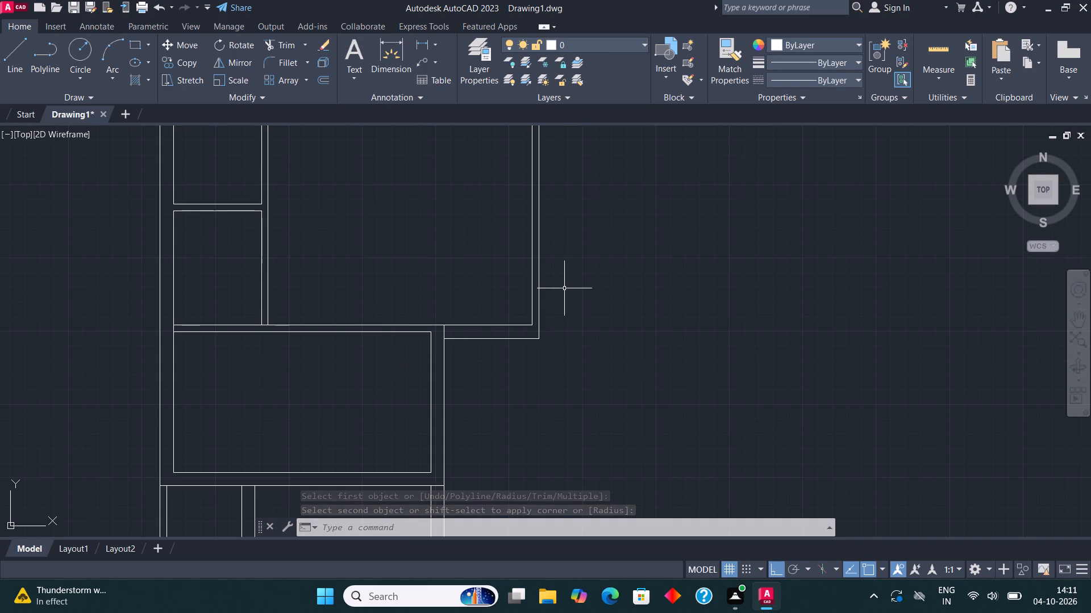
scroll(564, 288, down, 1)
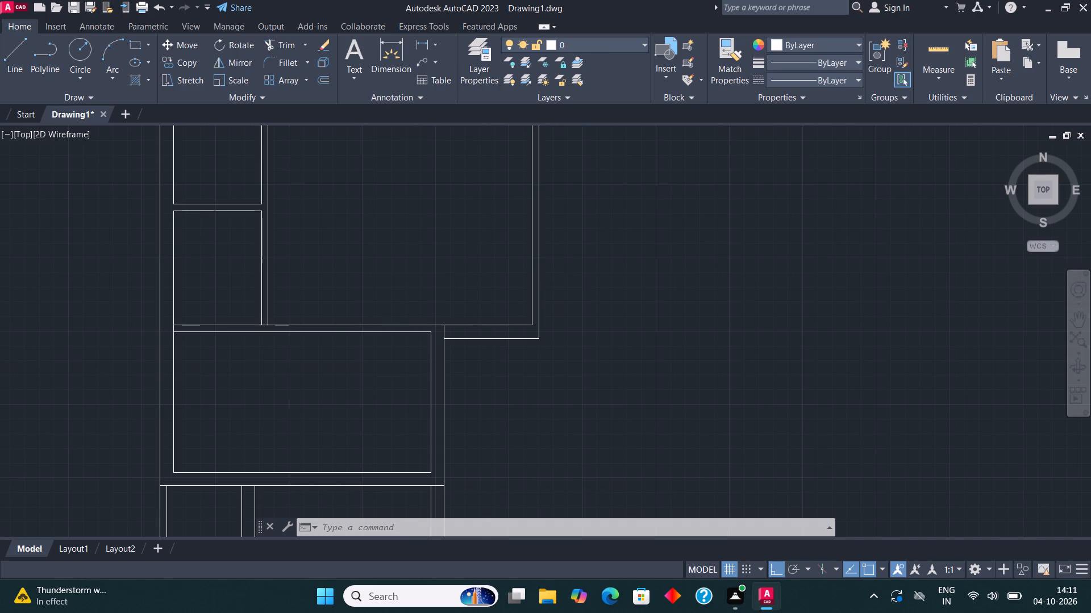
middle_drag(594, 288, 629, 238)
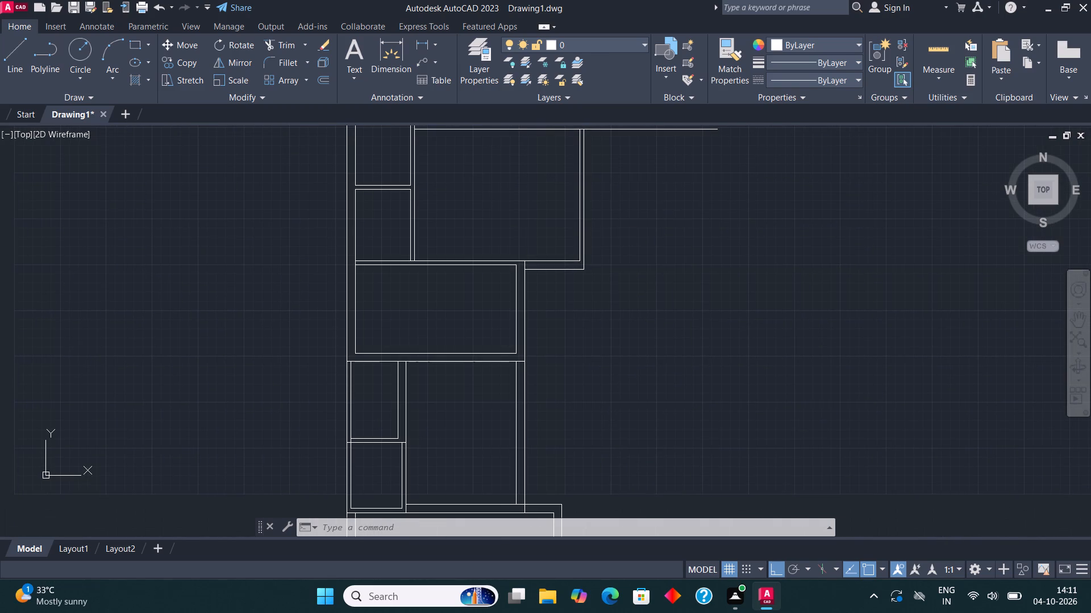
scroll(621, 287, down, 2)
middle_drag(622, 279, 601, 338)
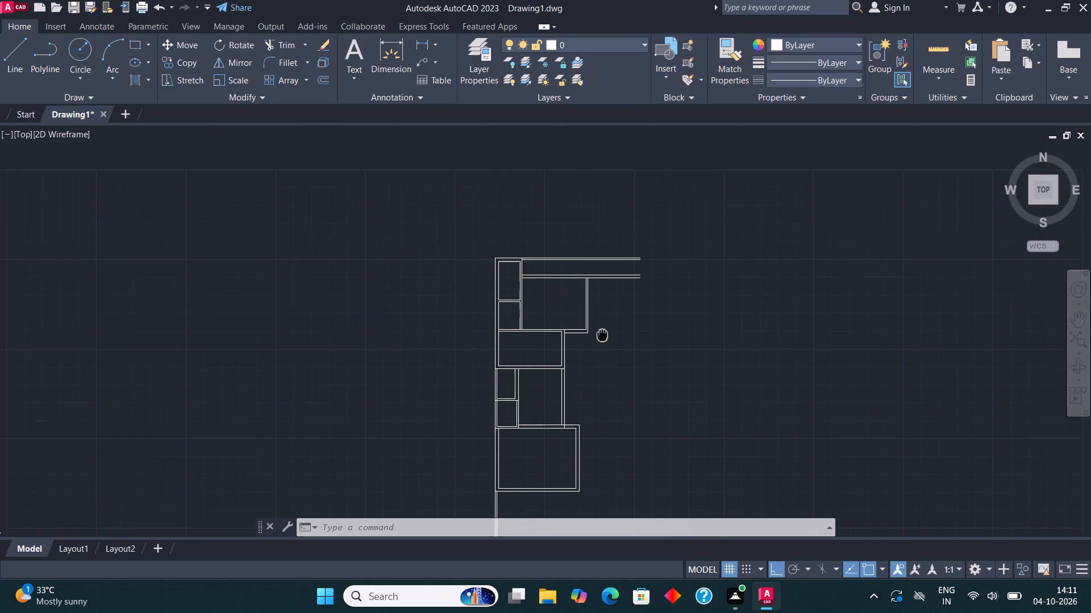
middle_drag(601, 338, 594, 338)
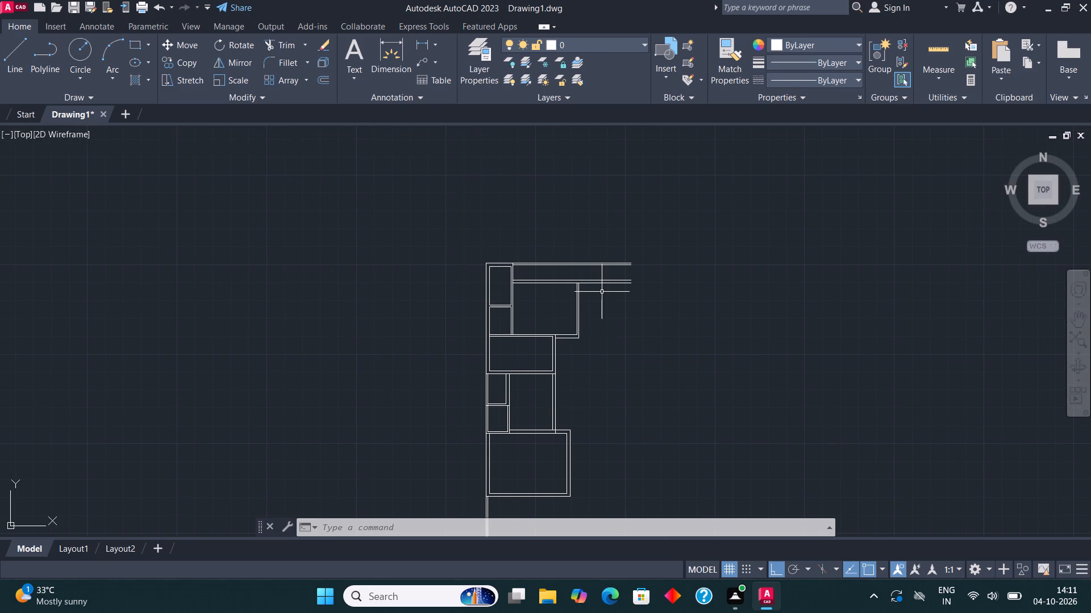
scroll(600, 269, up, 3)
middle_drag(585, 338, 431, 344)
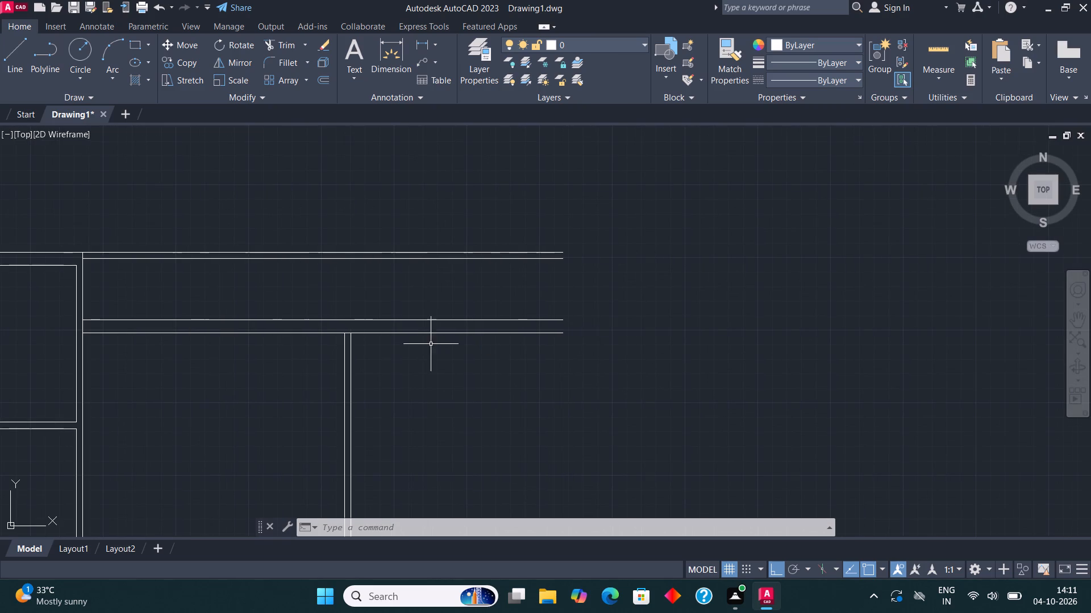
click(19, 51)
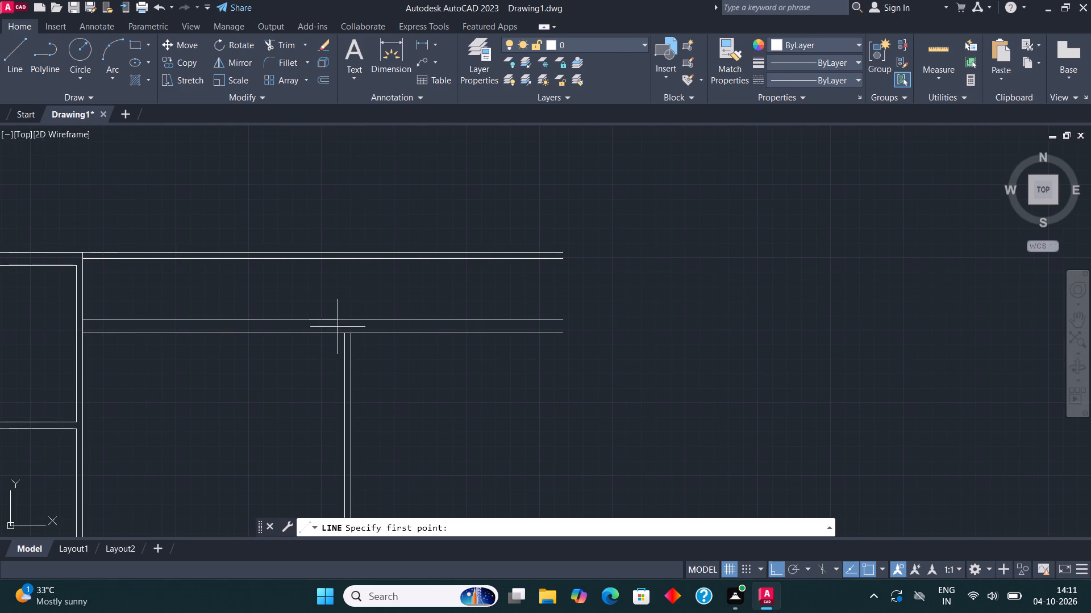
scroll(357, 350, up, 1)
click(344, 322)
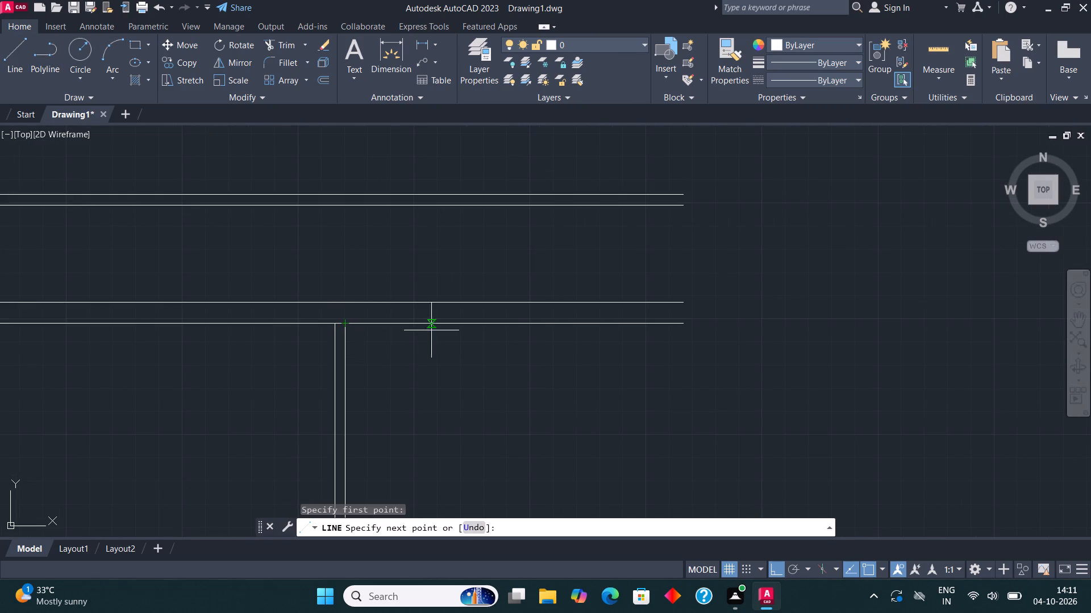
text(5')
key(Return)
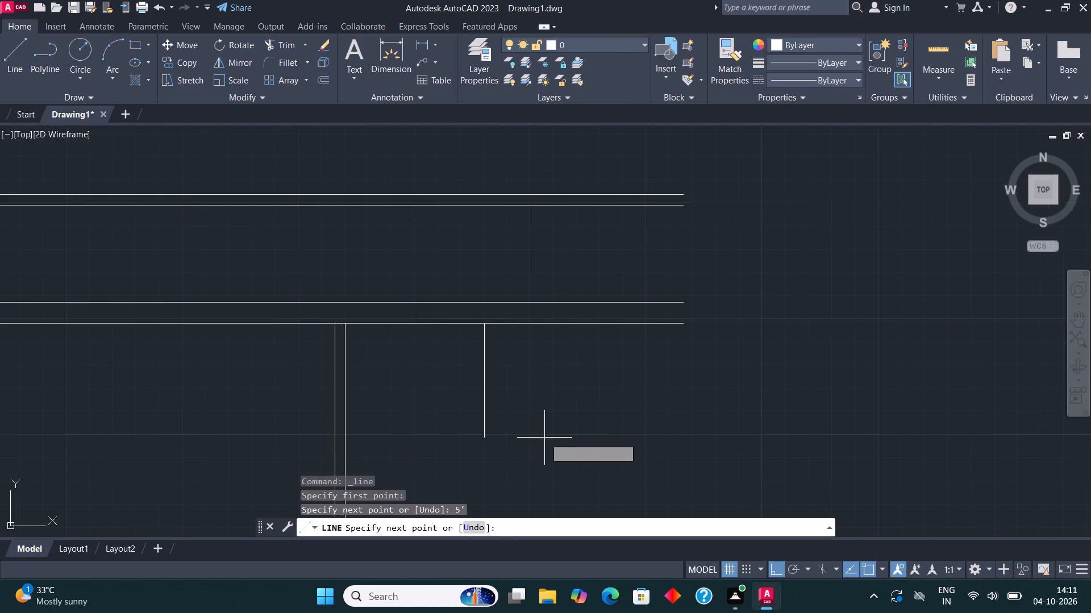
text(7')
key(Return)
scroll(532, 410, down, 2)
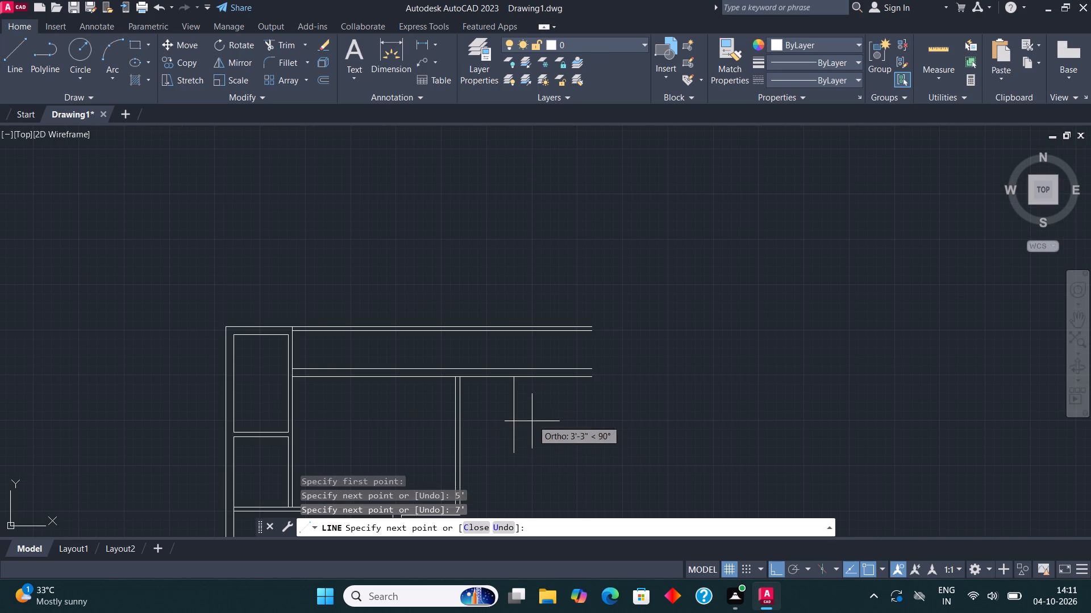
text(5')
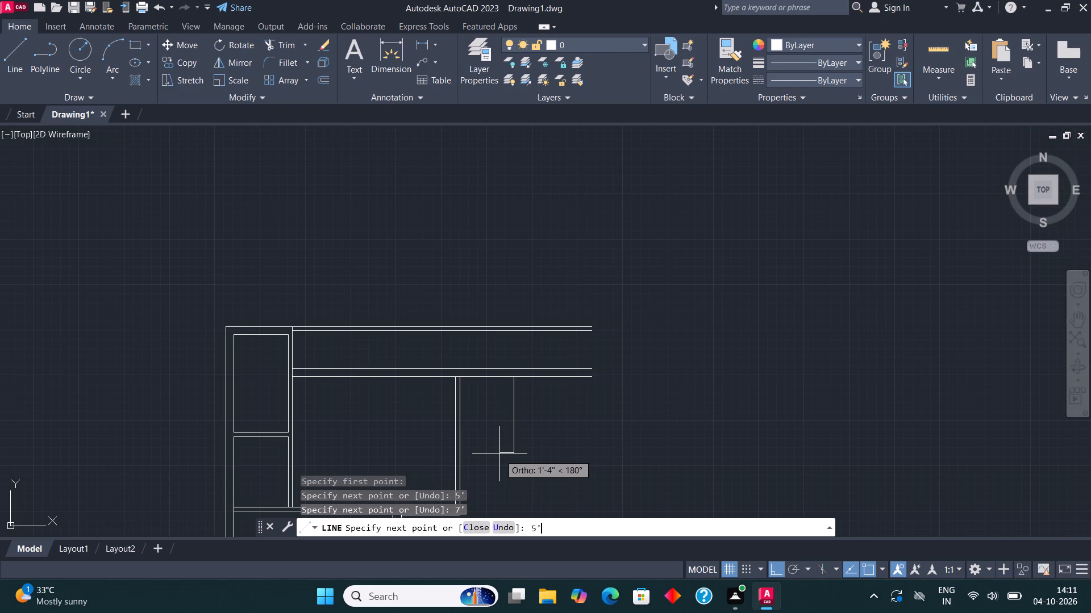
key(Return)
key(Escape)
Offset the 5' by 7' room's right and bottom lines 4.5" outward to form thin walls.
middle_drag(509, 413, 520, 351)
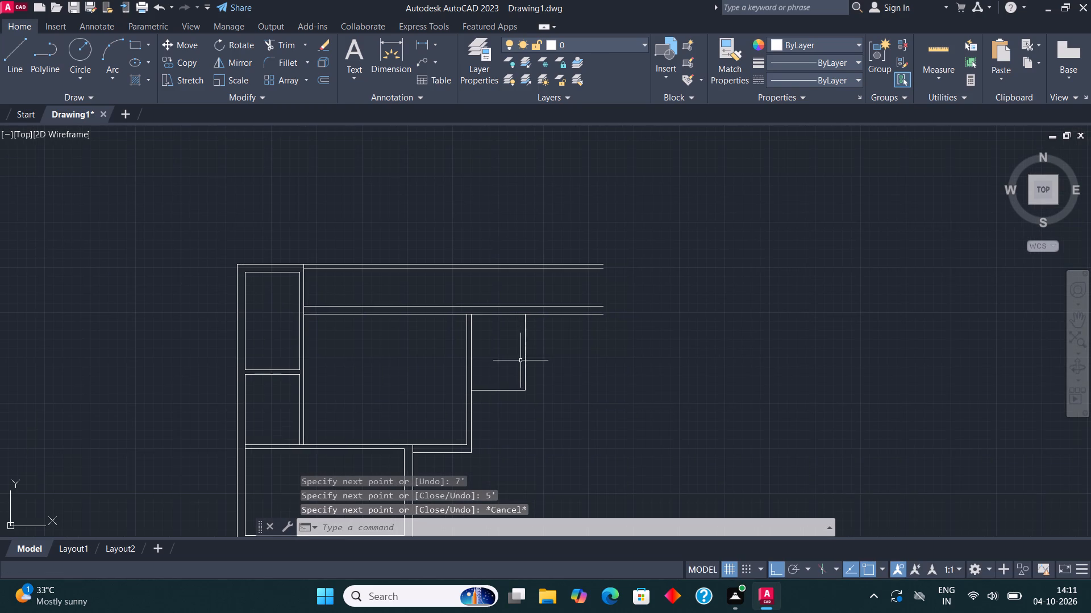
scroll(521, 380, up, 1)
click(537, 410)
click(510, 363)
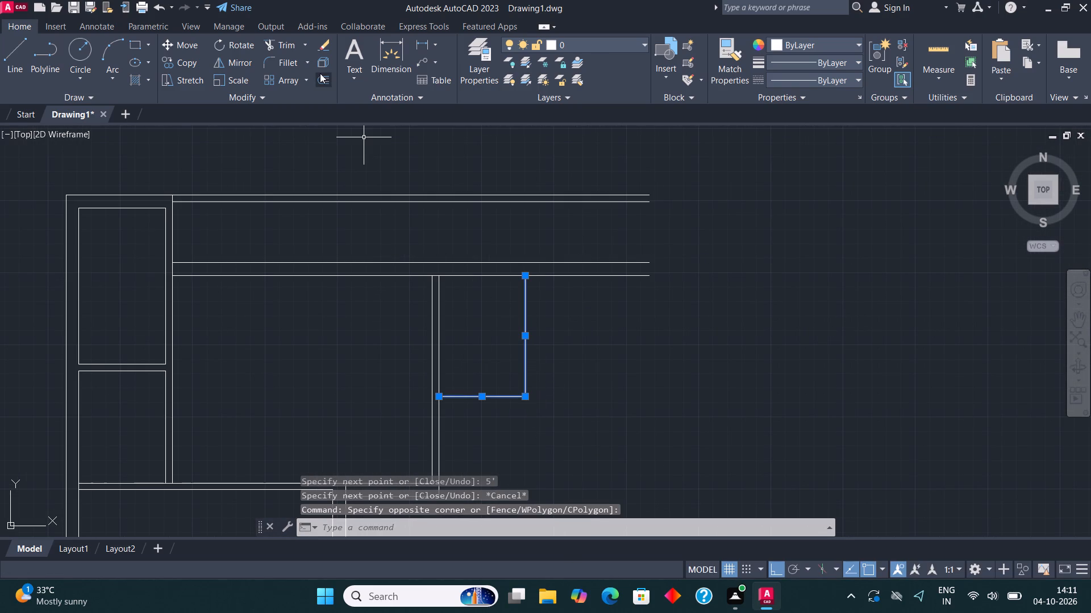
click(320, 74)
click(526, 331)
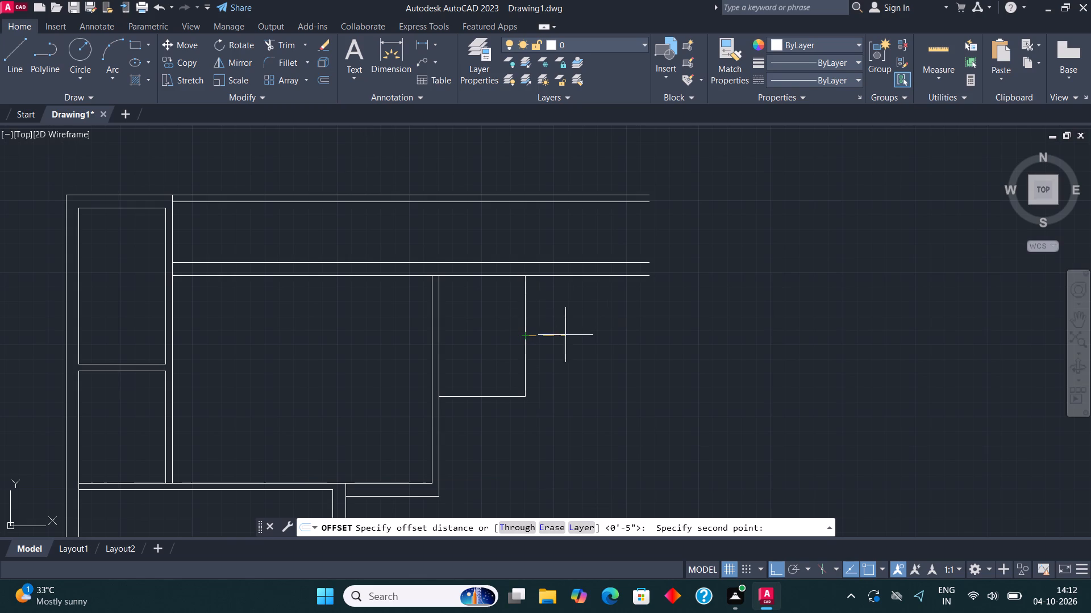
text(4.5")
key(Return)
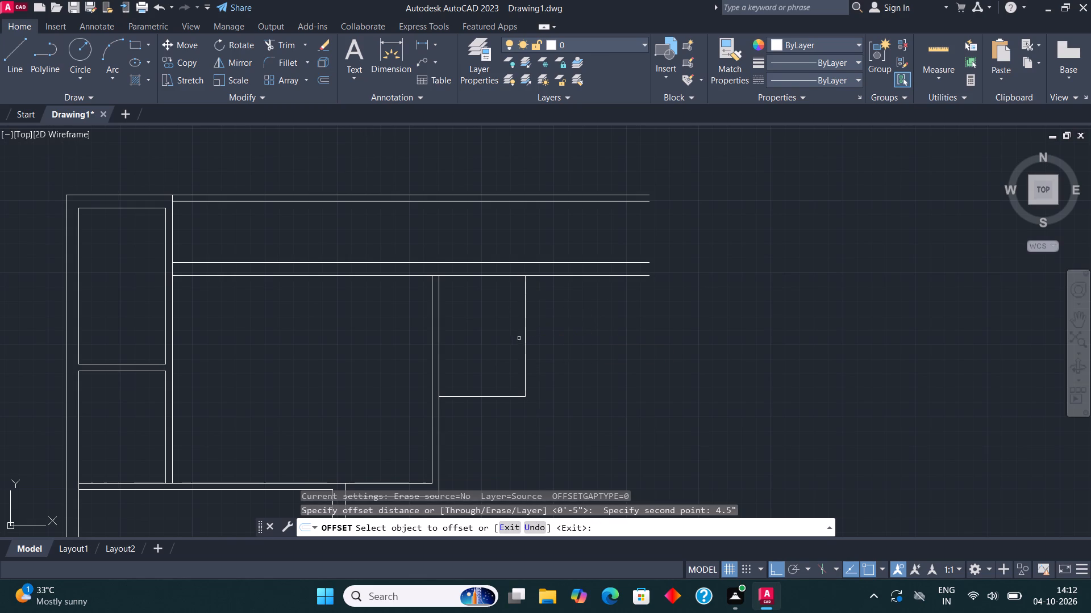
click(524, 336)
click(563, 333)
click(478, 396)
click(479, 419)
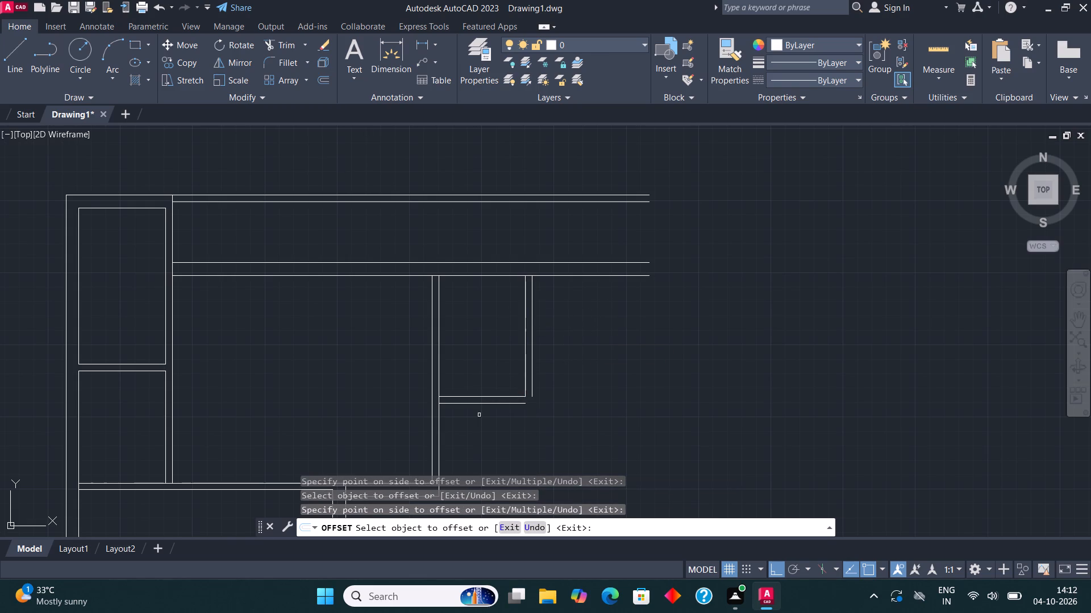
Fillet the two 4.5" offset lines to close the small room's lower-right outside corner.
click(289, 66)
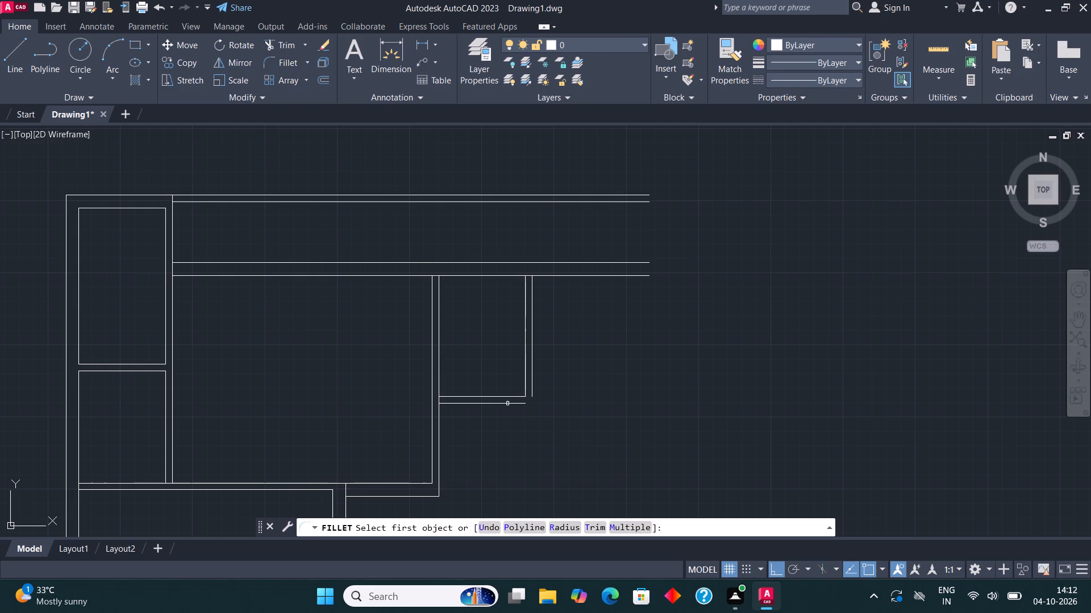
click(509, 404)
click(532, 389)
Draw the adjoining room from the top of the small room's outer right line: 8' right, 6' down, and back left to that wall.
middle_drag(687, 322, 637, 319)
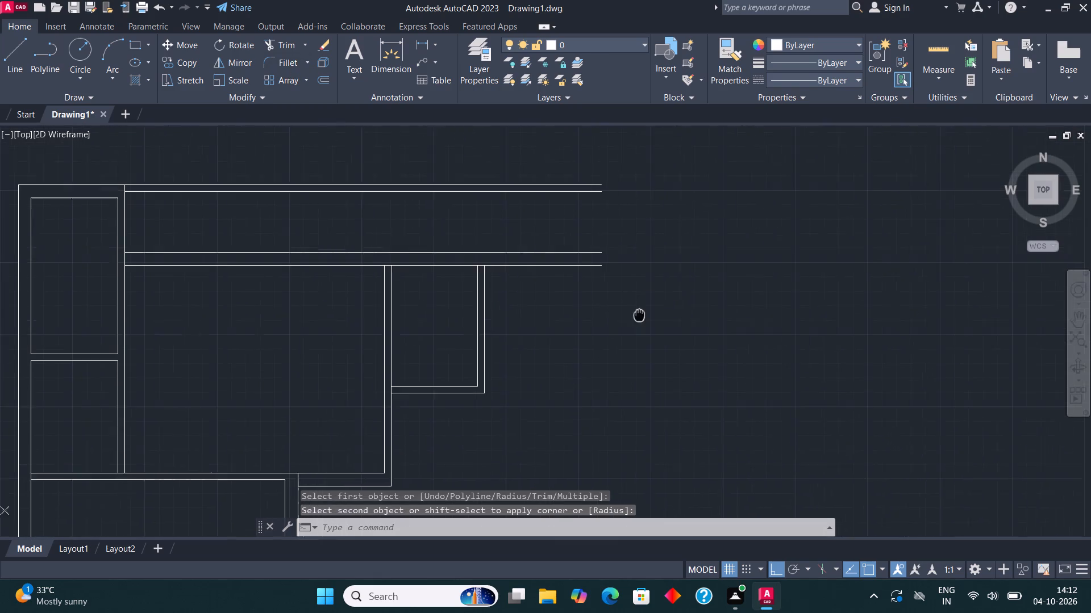
middle_drag(637, 319, 636, 326)
click(14, 48)
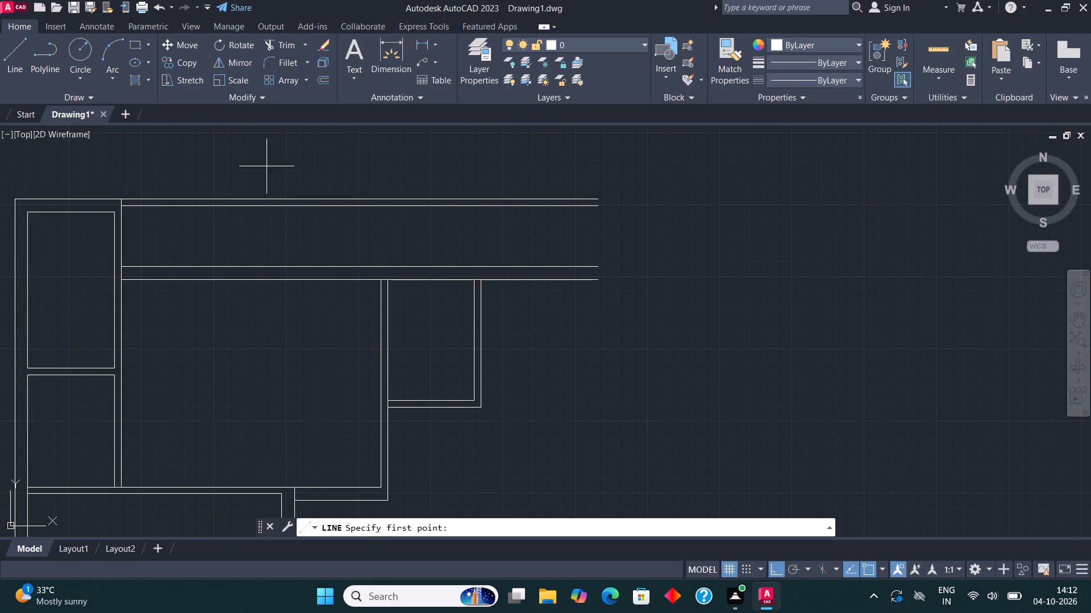
click(482, 280)
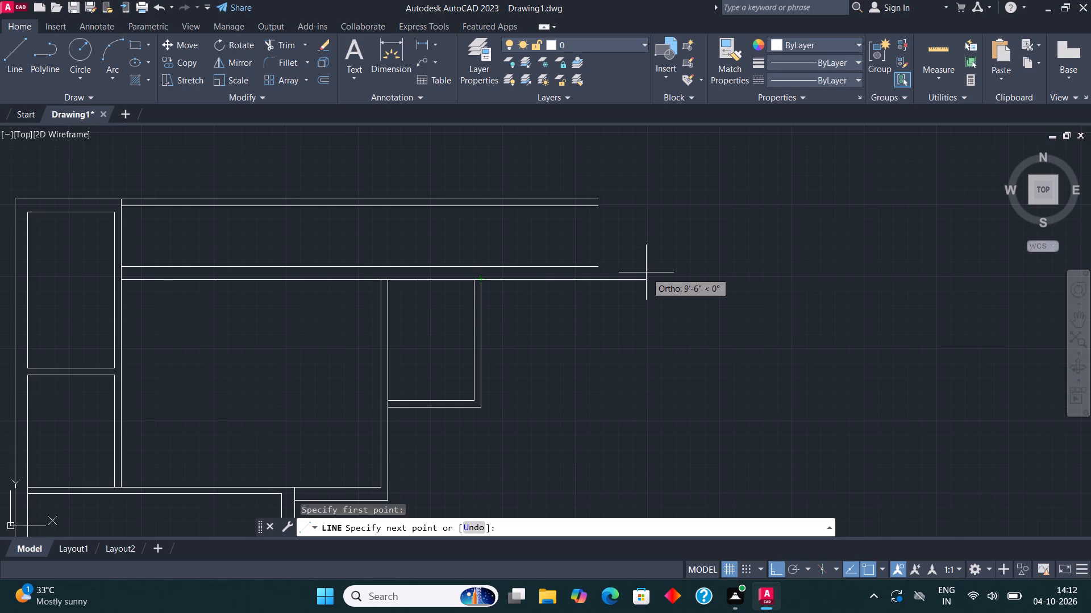
text(8')
key(Return)
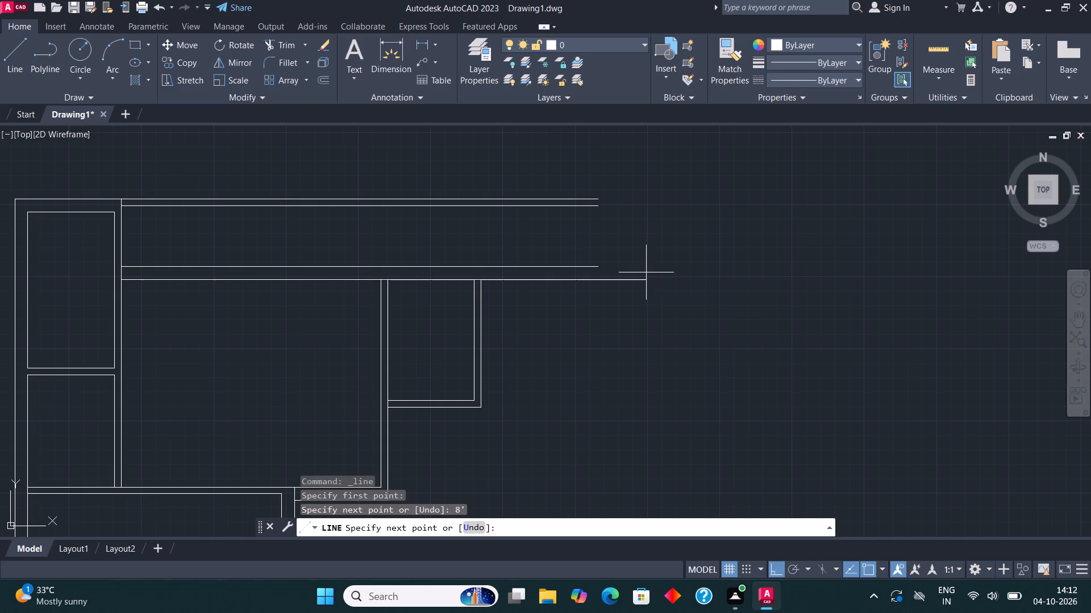
text(6')
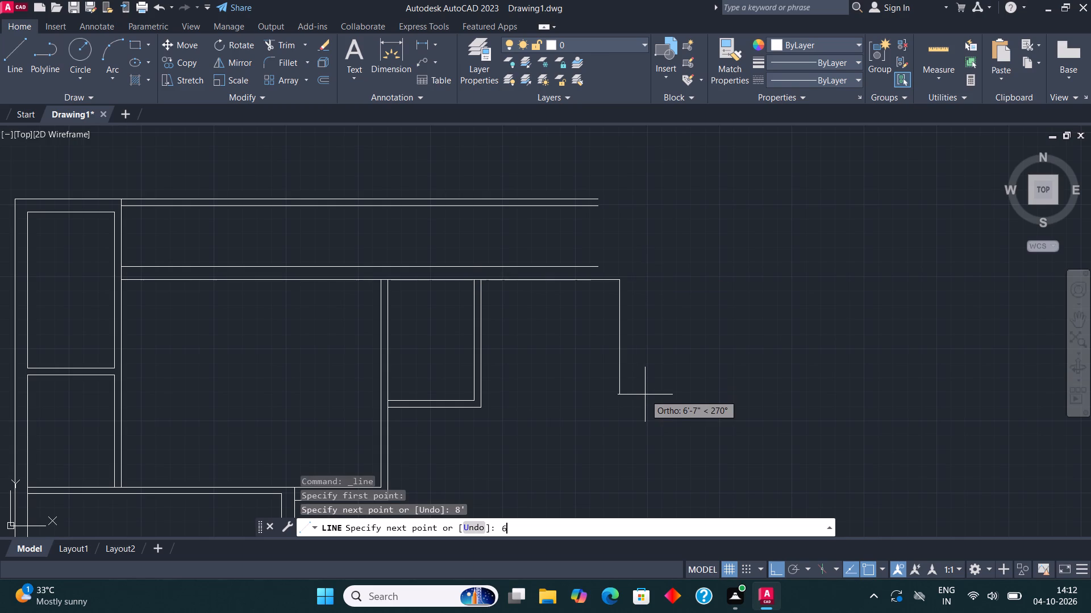
key(Return)
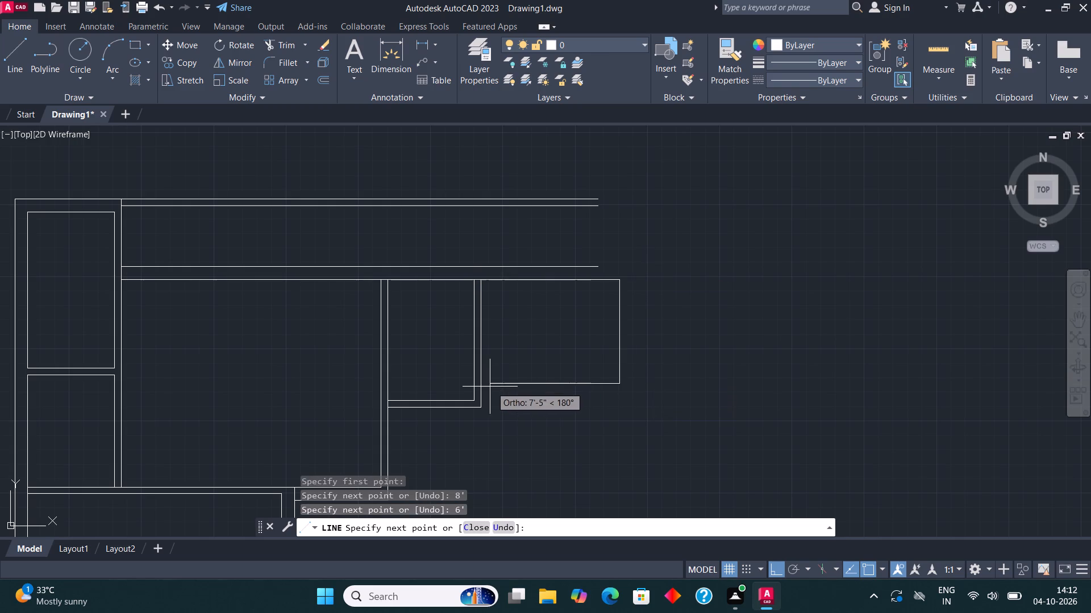
click(482, 387)
key(Escape)
Extend the upper line of the thick passage wall with a horizontal line running past the 8' by 6' room's right side.
middle_drag(663, 375, 655, 354)
middle_drag(651, 333, 640, 343)
scroll(640, 343, up, 1)
scroll(640, 343, down, 1)
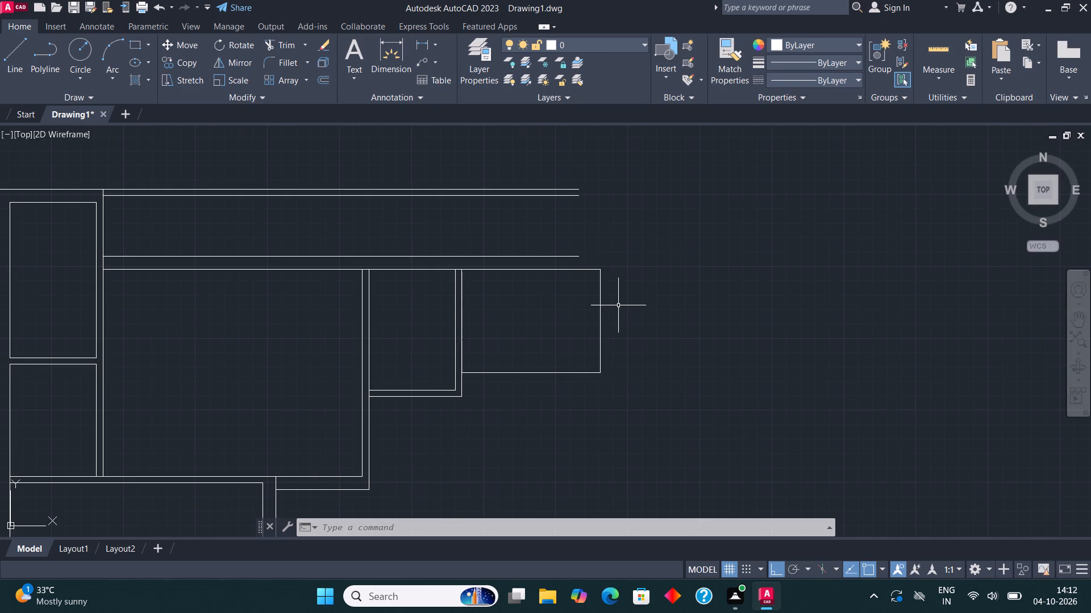
click(18, 46)
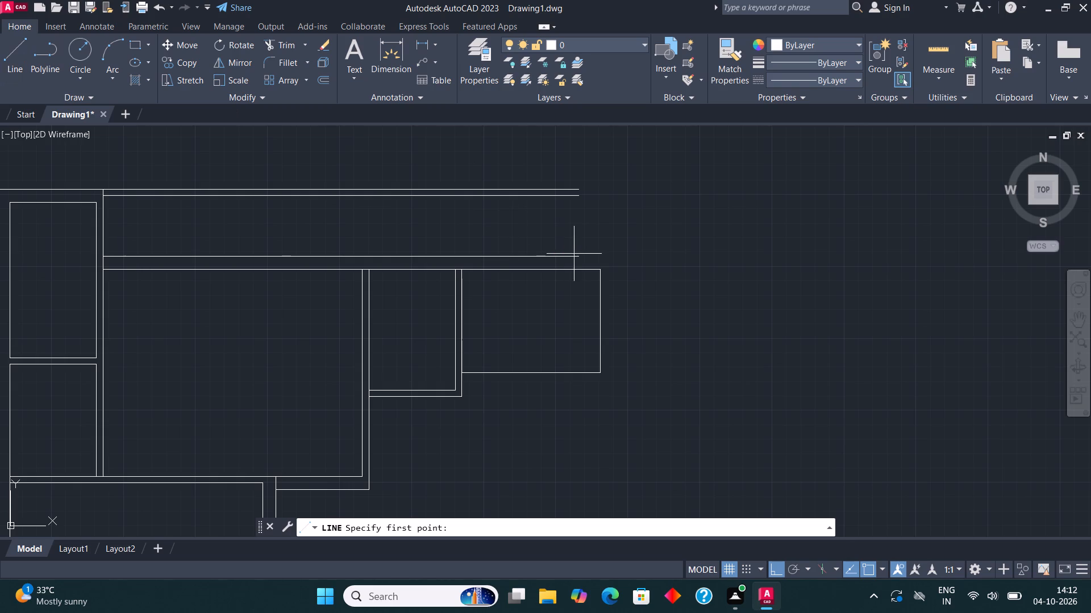
click(577, 254)
click(623, 253)
key(Escape)
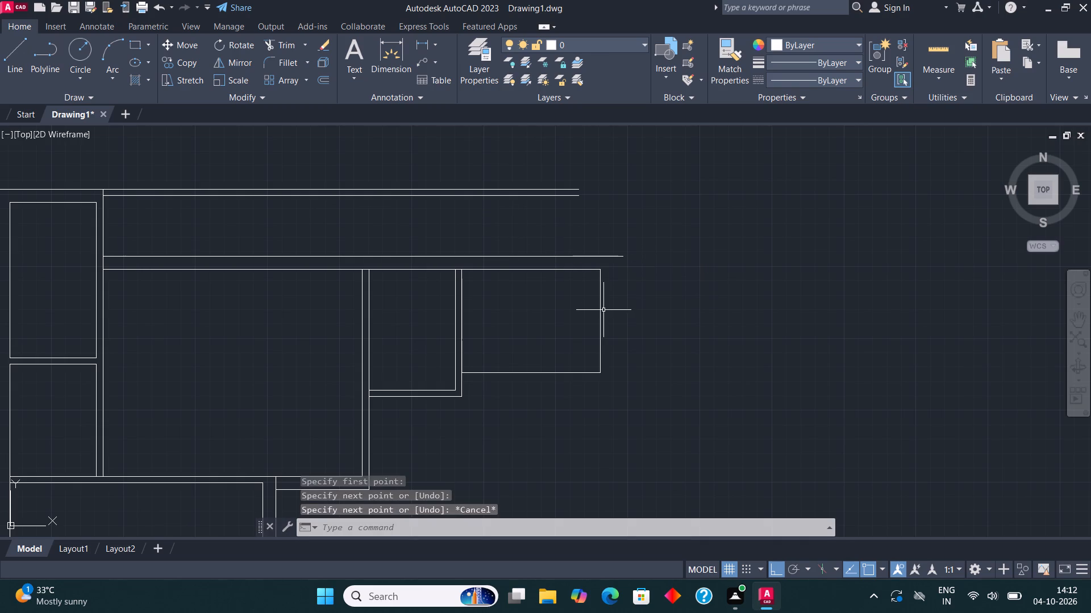
Copy the 8' by 6' room's right line 9" outward and erase the stray extra copy beyond it.
click(602, 309)
click(191, 62)
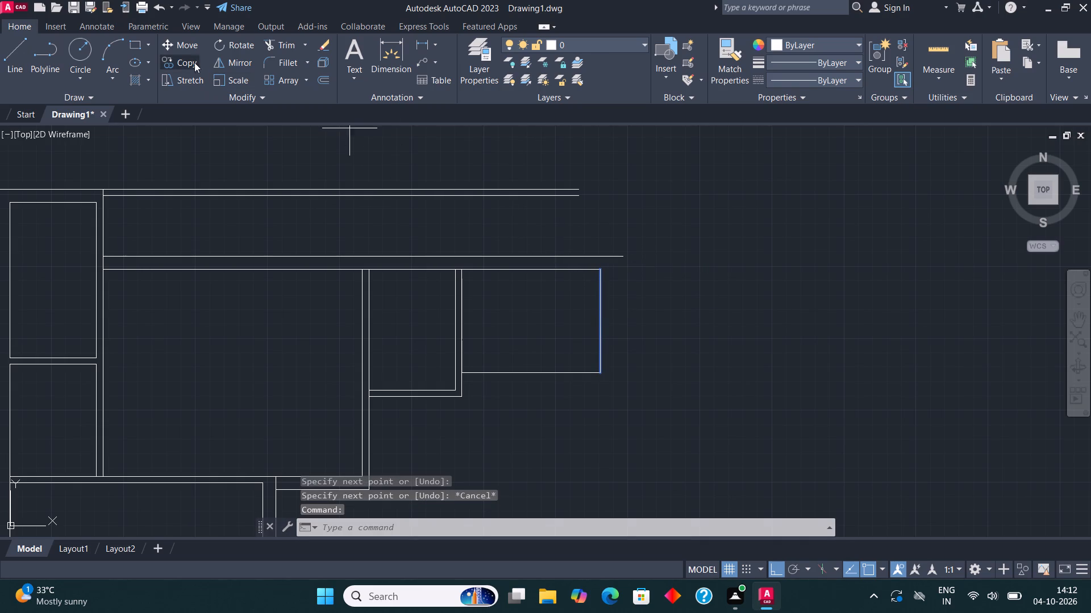
click(600, 318)
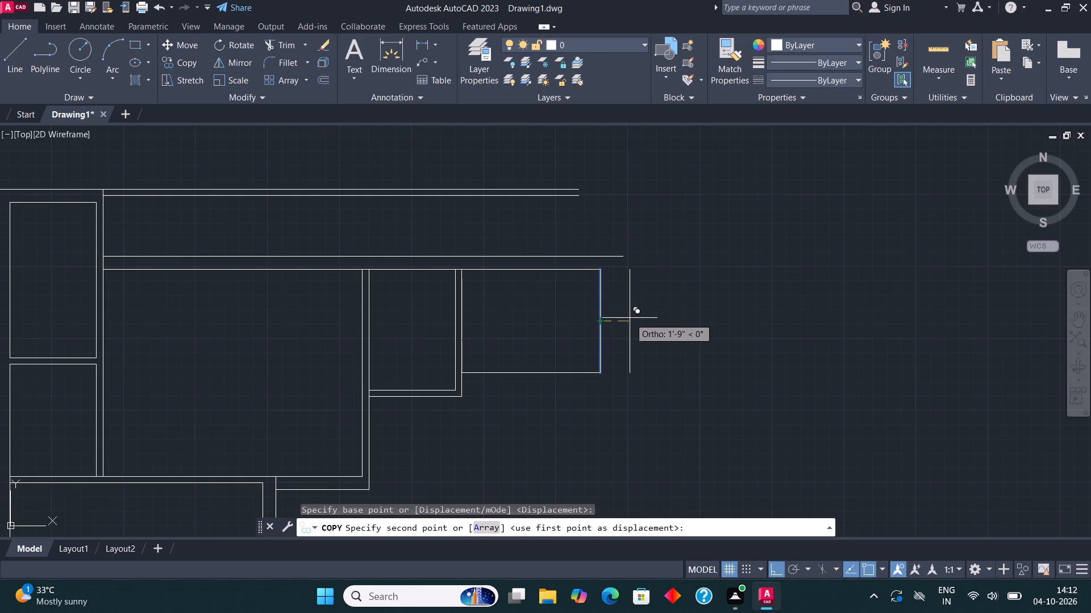
text(9")
key(Return)
click(630, 319)
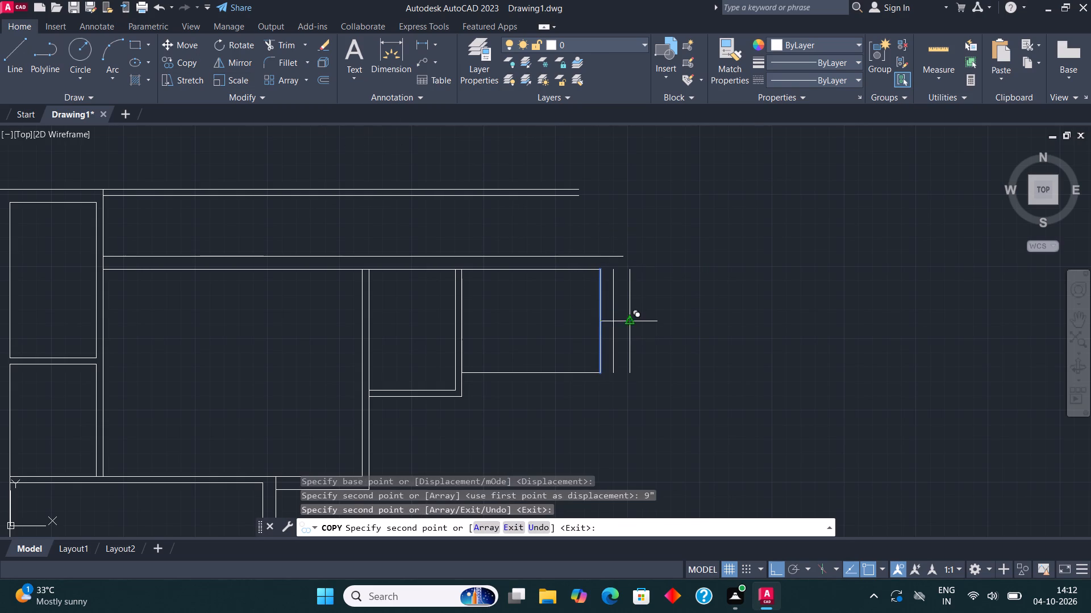
key(Escape)
click(630, 319)
key(Delete)
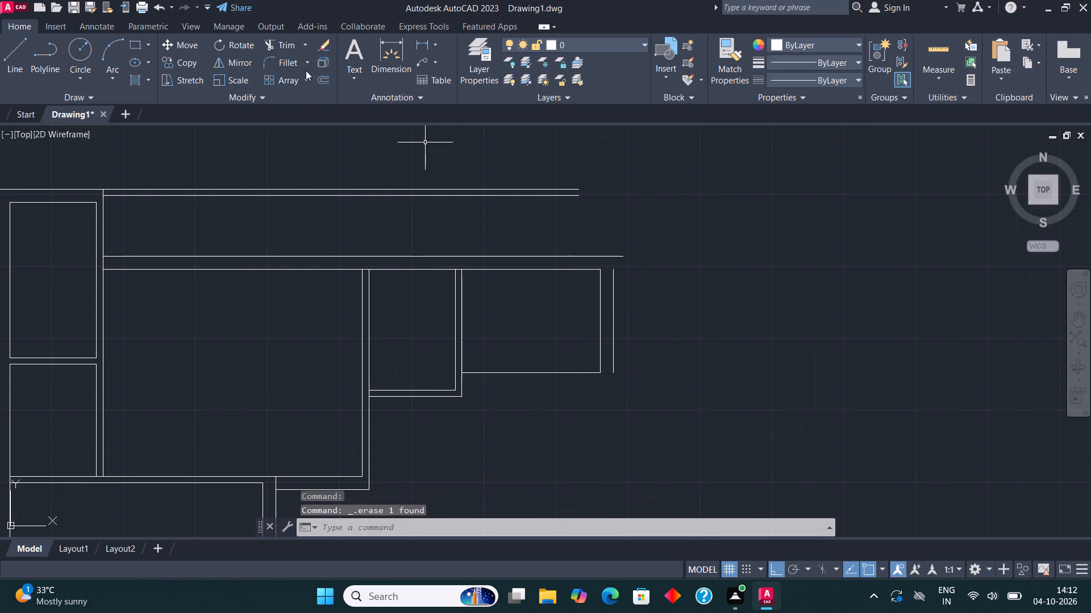
Fillet the copied right line to the passage wall's upper line and trim the overhang past the corner.
click(281, 55)
click(563, 258)
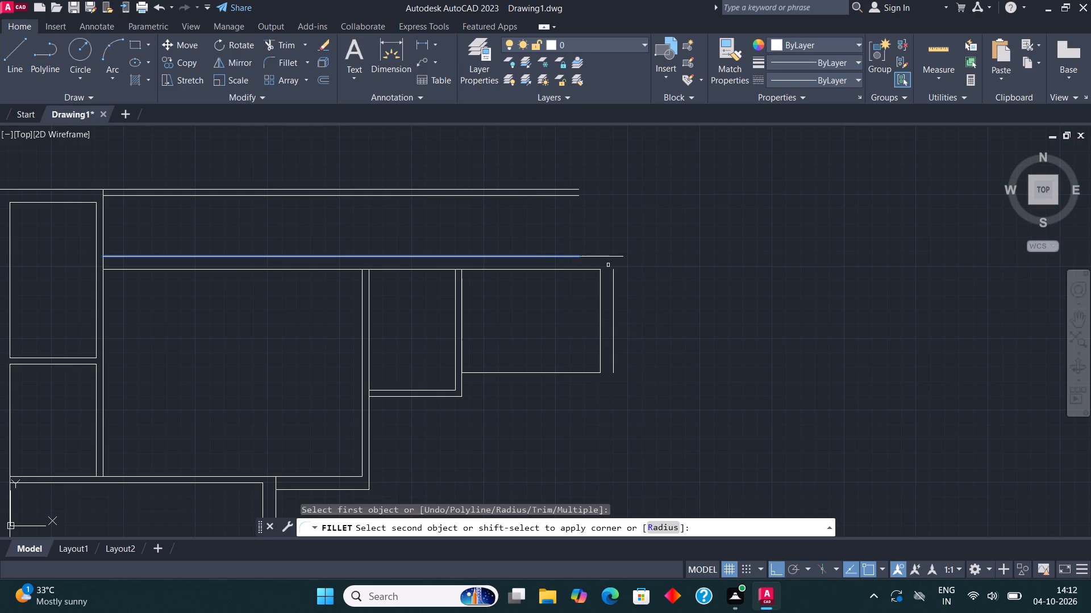
click(612, 291)
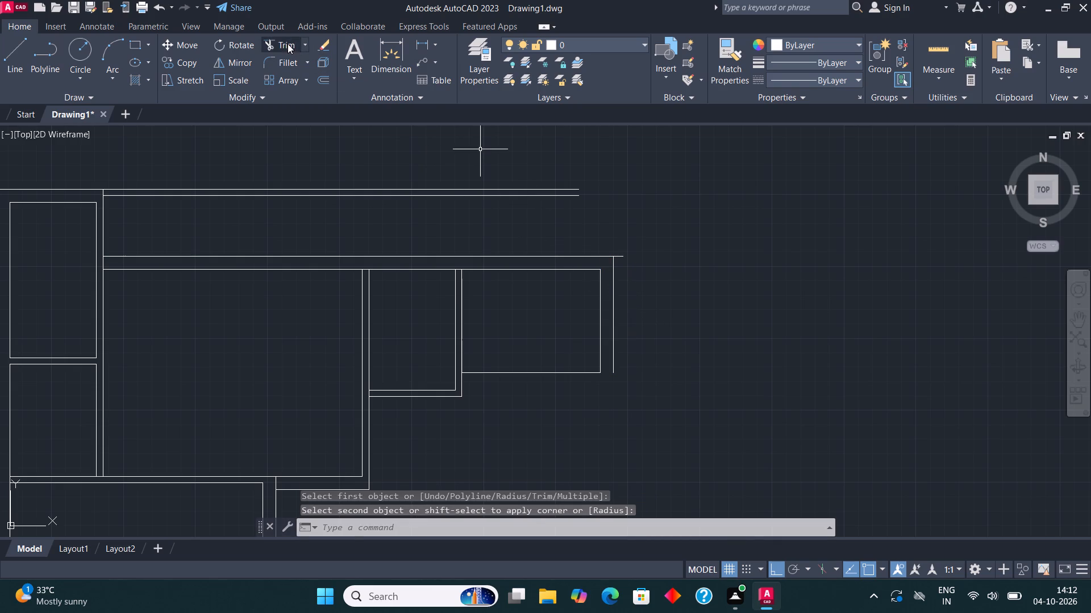
click(288, 44)
click(626, 271)
click(616, 229)
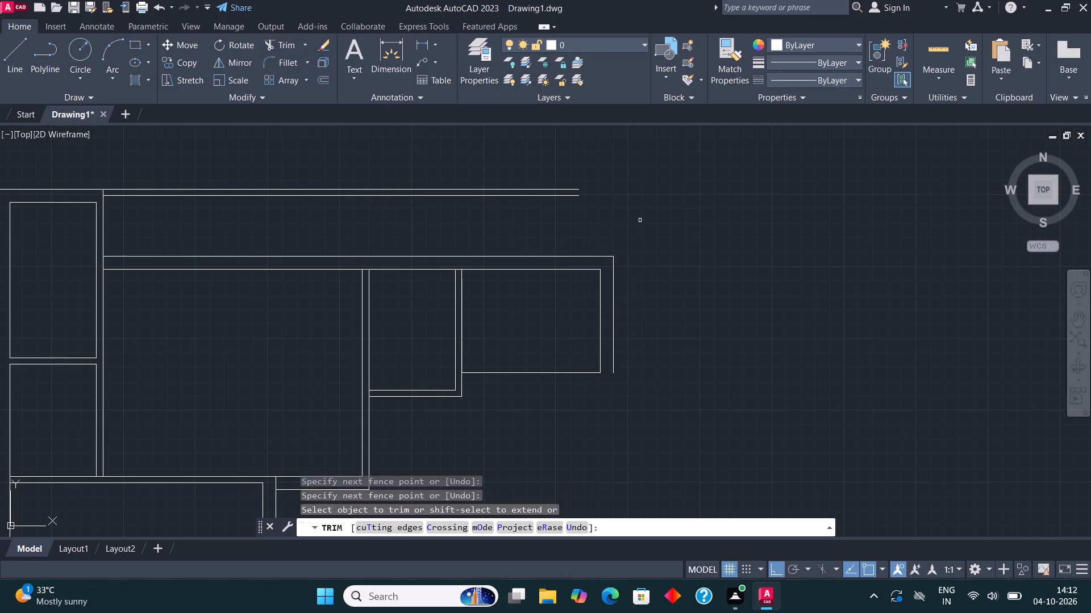
key(Escape)
Draw a line from the small room's lower-right outside corner across below the 8' by 6' room and up to its outer right line.
middle_drag(651, 381, 662, 355)
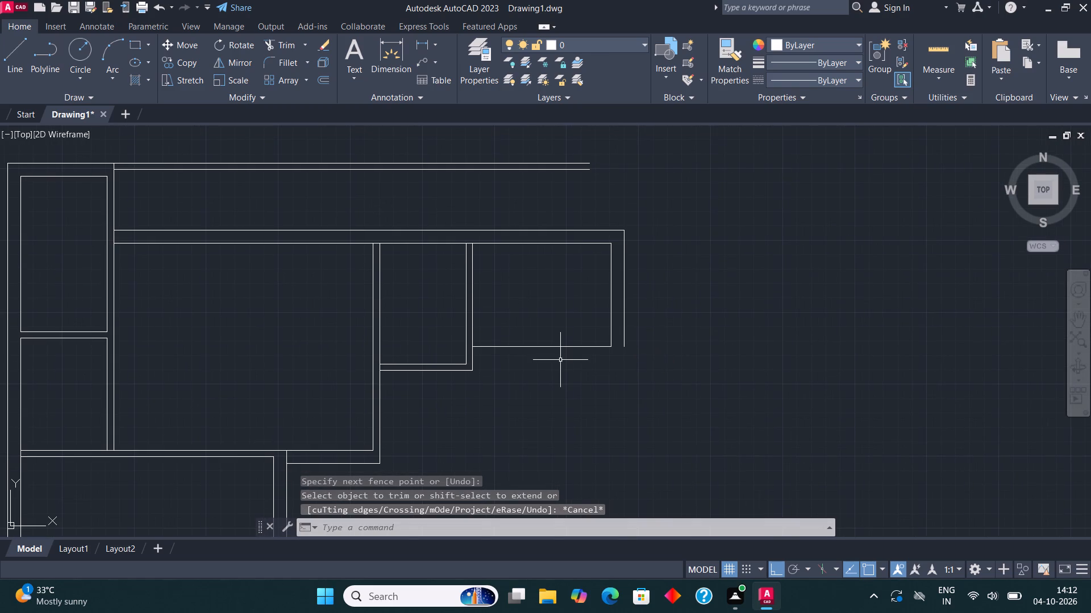
middle_drag(586, 365, 634, 316)
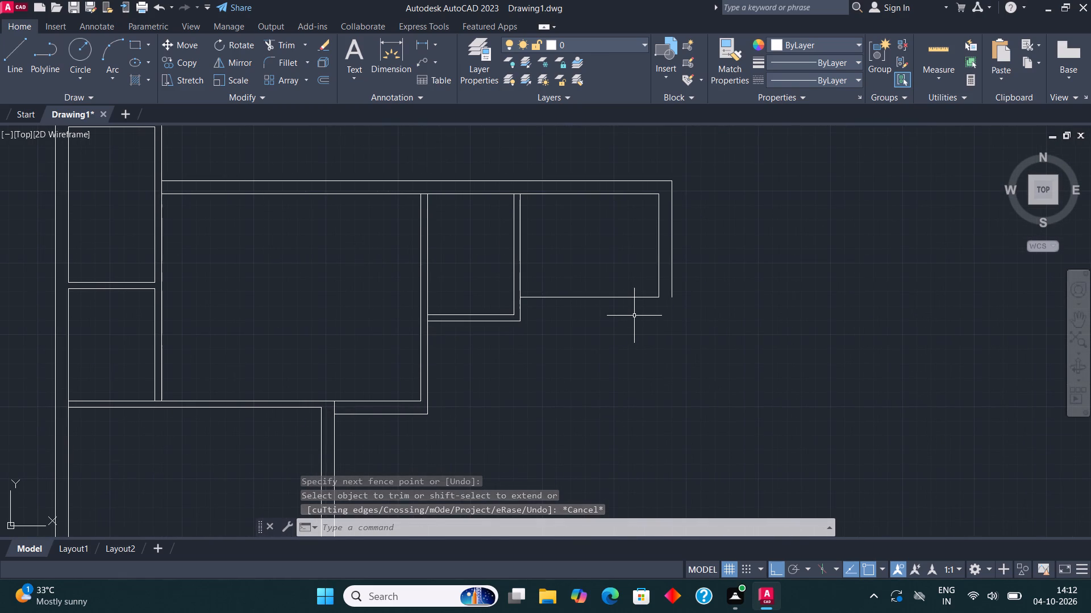
middle_drag(613, 290, 588, 306)
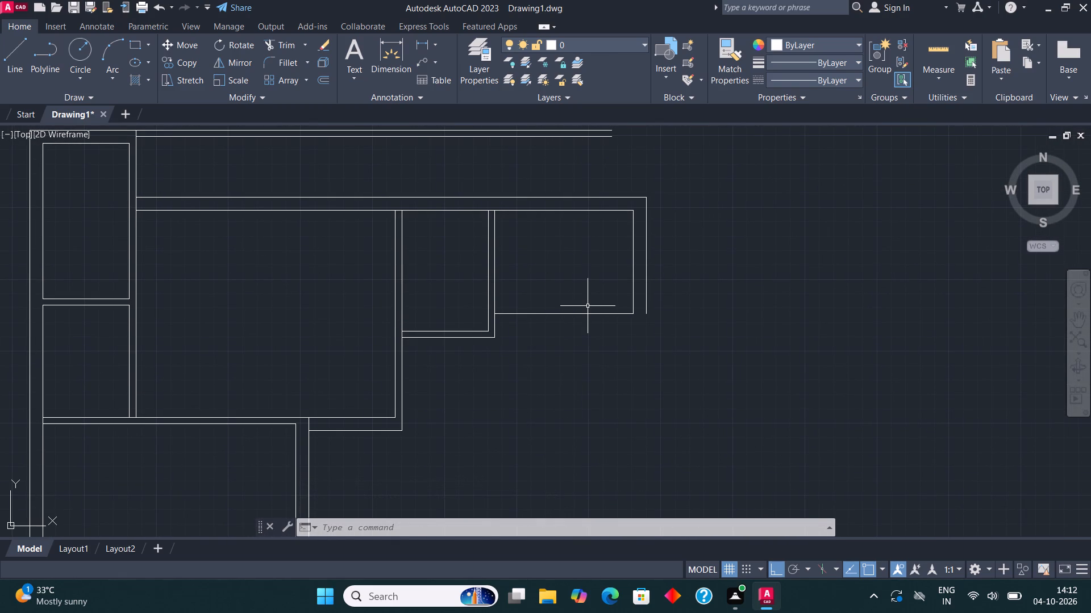
middle_drag(608, 321, 617, 330)
click(18, 46)
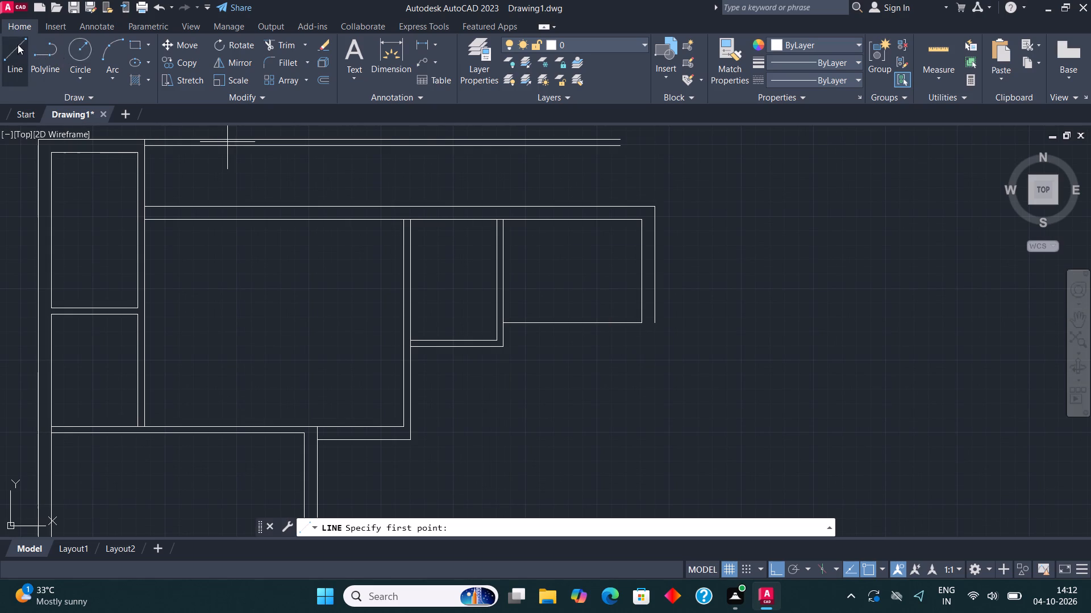
scroll(607, 313, up, 1)
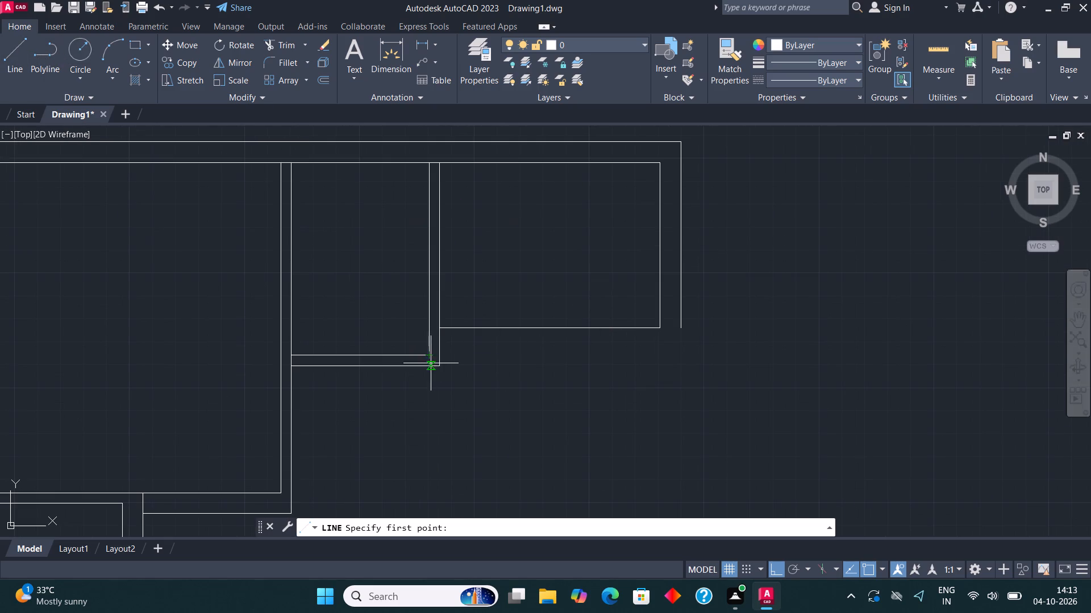
click(440, 364)
click(680, 353)
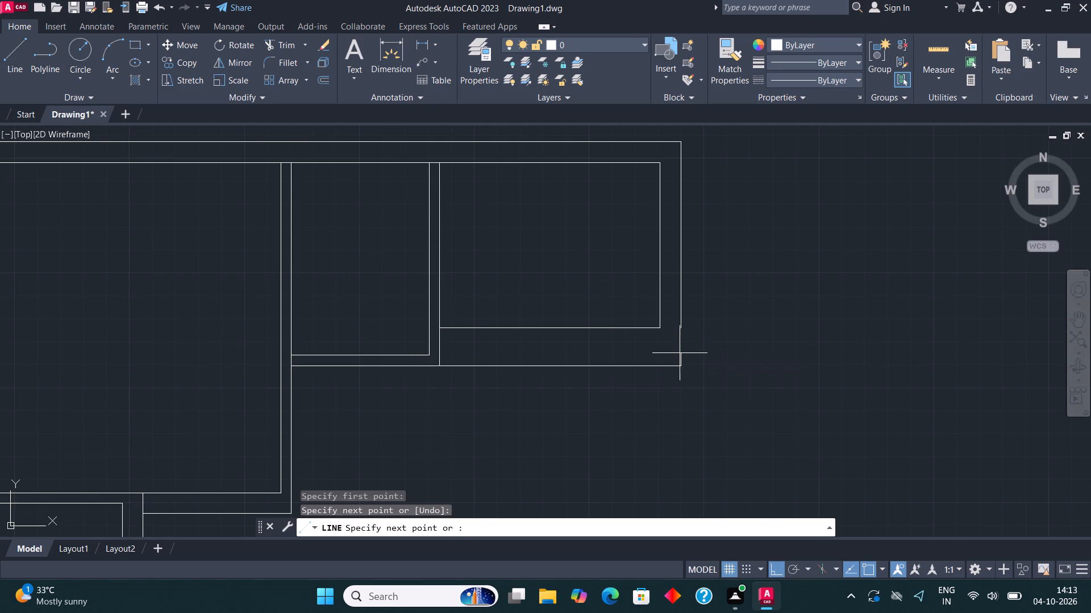
click(680, 312)
scroll(681, 246, down, 2)
middle_drag(688, 268, 691, 307)
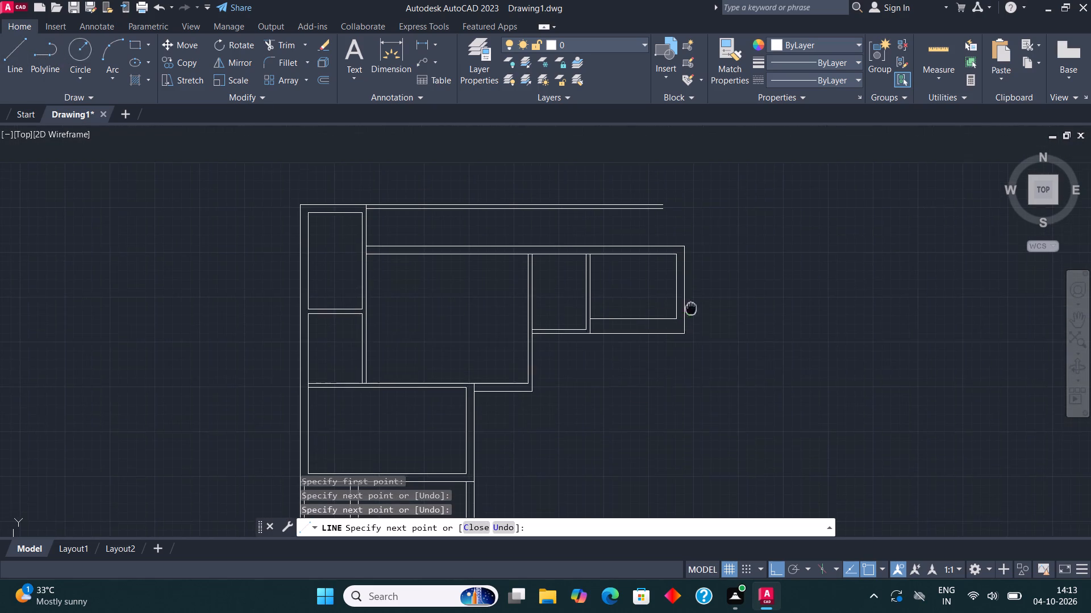
middle_drag(691, 307, 690, 307)
scroll(671, 313, up, 1)
key(Escape)
Replace the 8' by 6' room's bottom line with a line level with the small room's inner bottom line, ending short of the right wall.
click(623, 321)
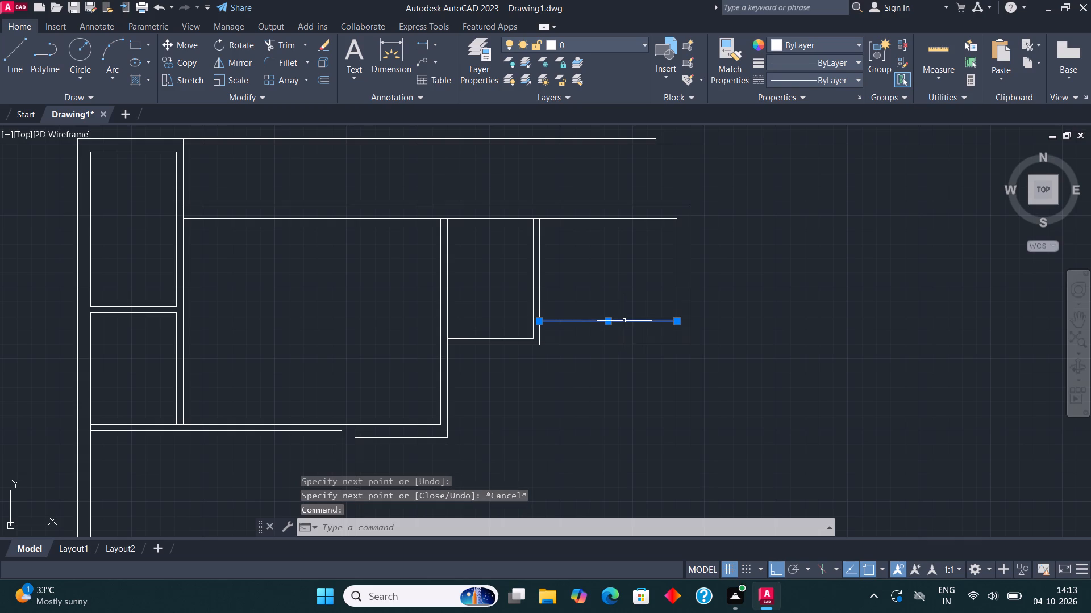
key(Delete)
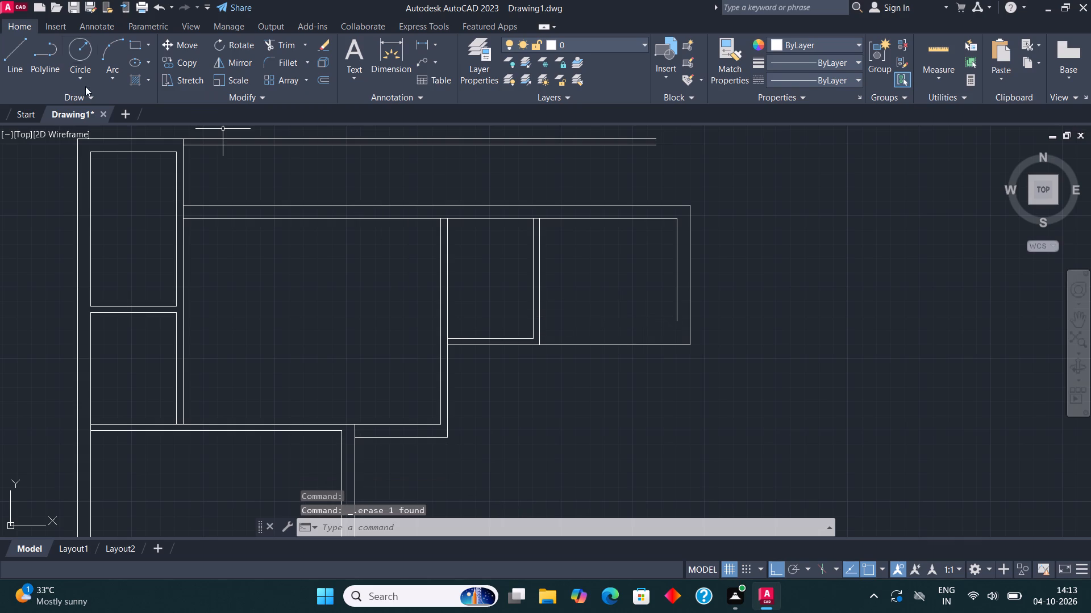
click(9, 56)
scroll(548, 339, up, 2)
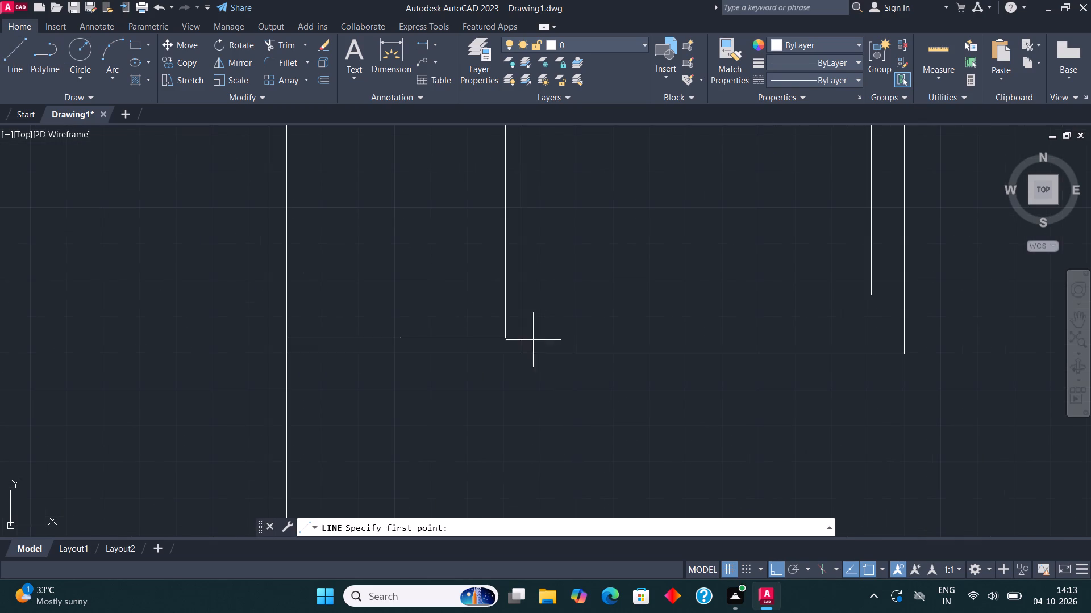
click(526, 335)
click(848, 326)
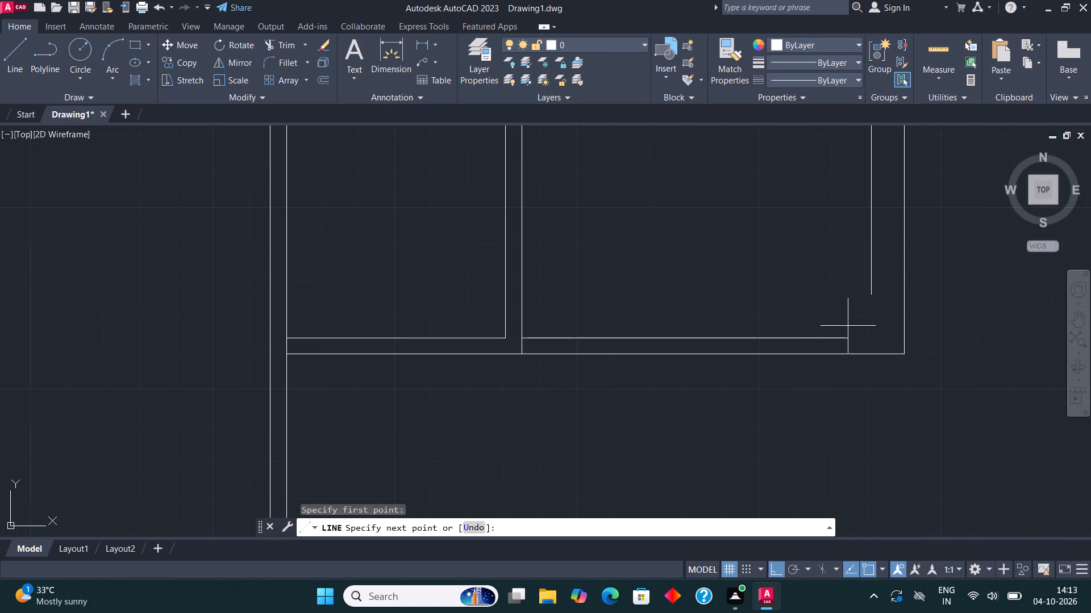
Fillet the new inner bottom line with the room's inner right line to close the corner.
click(287, 58)
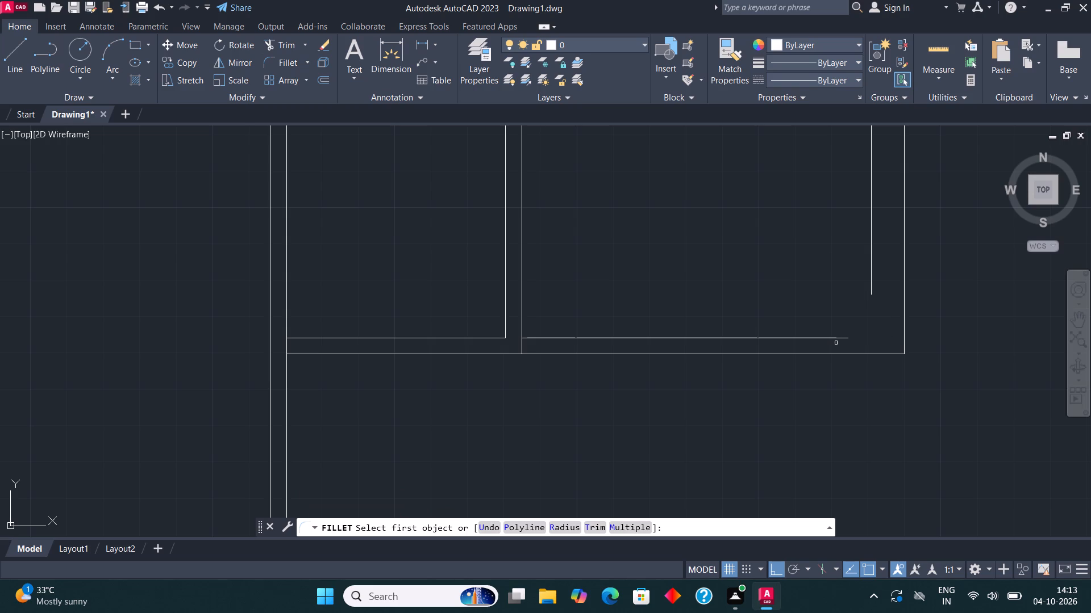
click(836, 341)
click(842, 337)
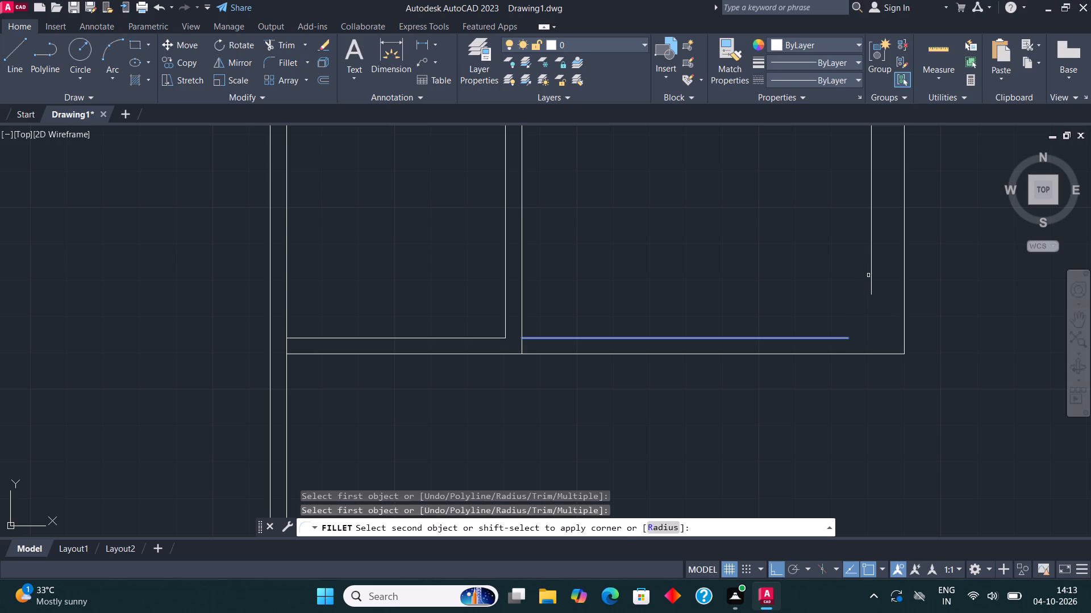
click(872, 267)
Draw a room from the small room's lower-left outside corner: 14' down, 13'4.5" right, and up to the adjoining room's inner lower-right corner.
scroll(704, 314, down, 2)
middle_drag(809, 314, 803, 272)
middle_drag(745, 302, 758, 309)
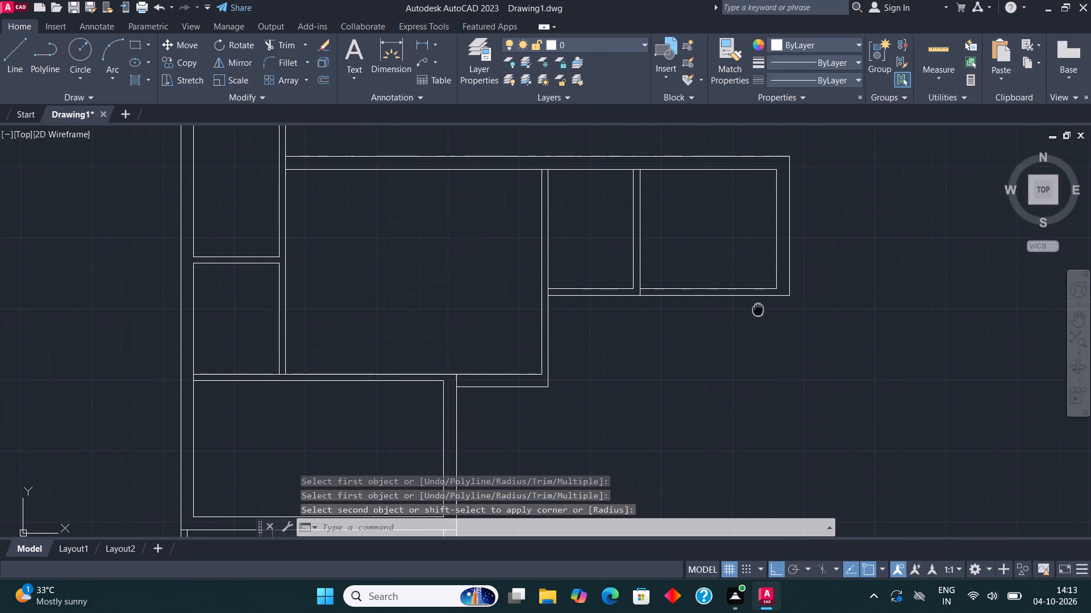
middle_drag(758, 309, 748, 271)
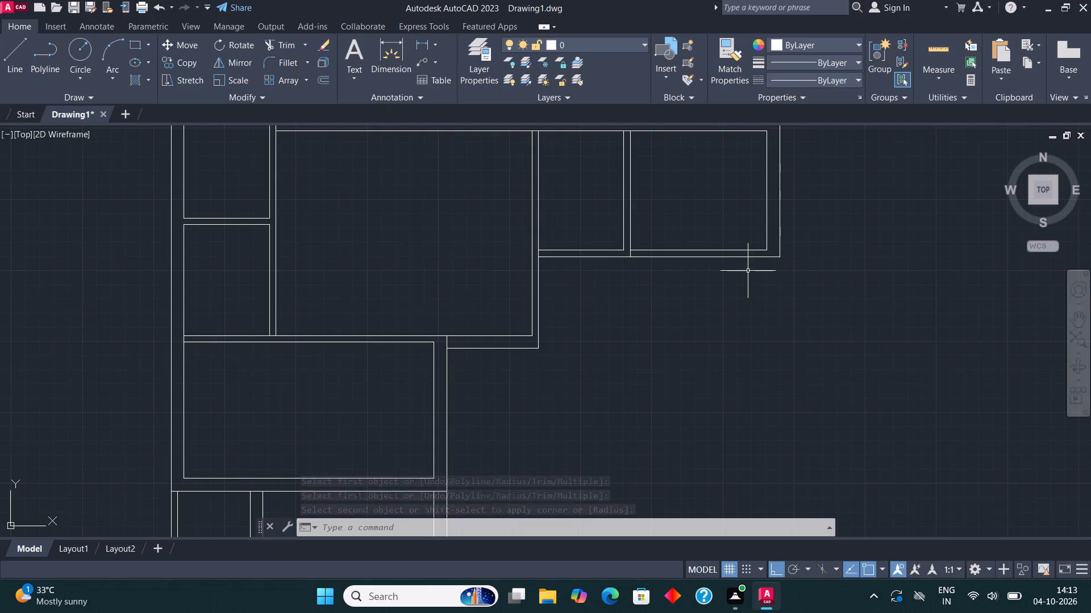
click(11, 47)
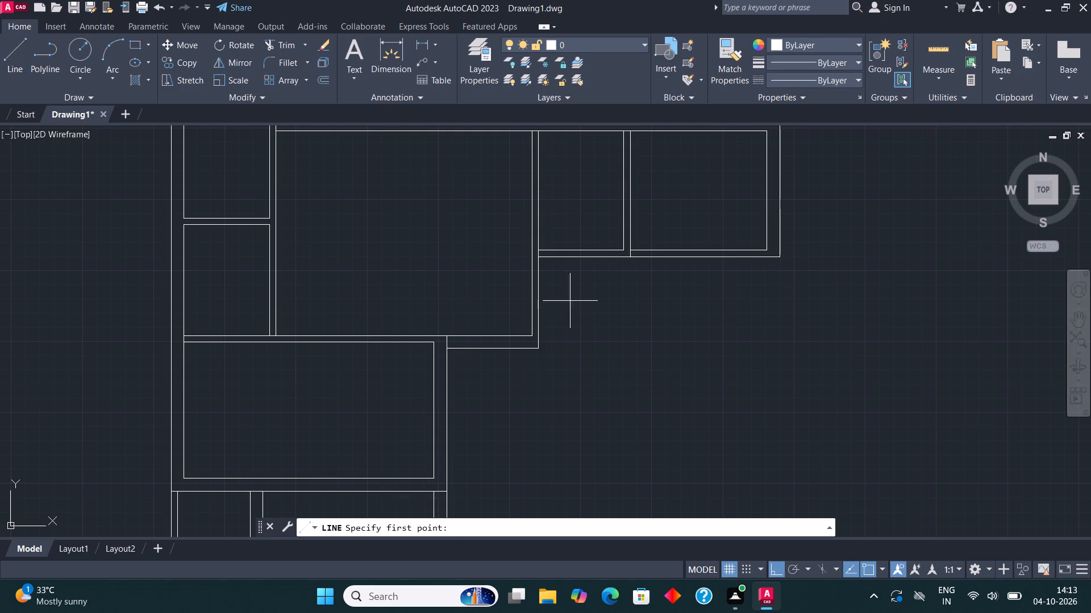
click(539, 257)
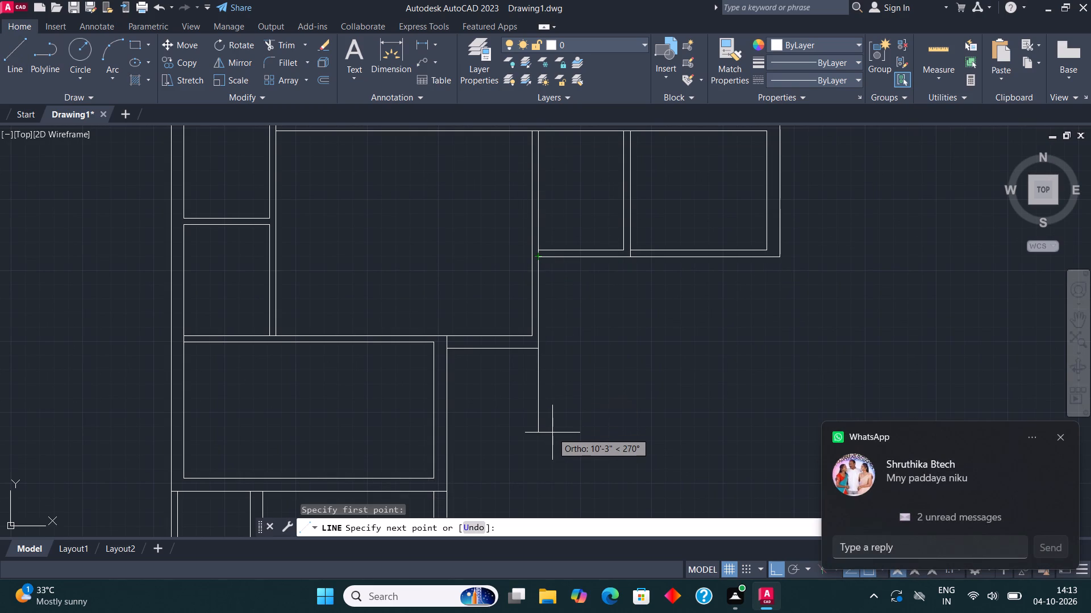
text(14')
key(Return)
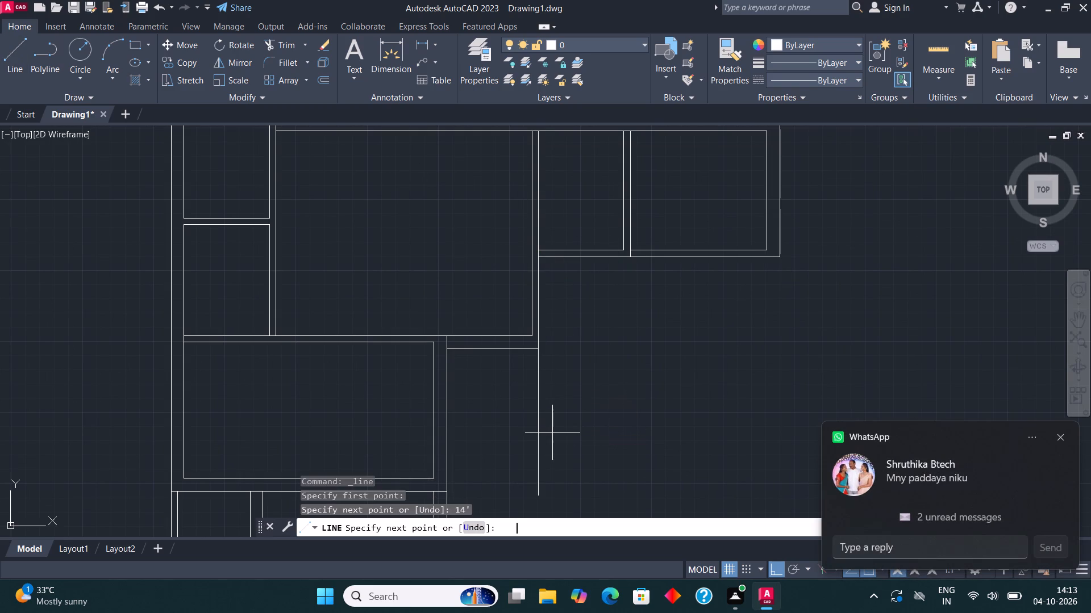
scroll(553, 433, down, 3)
scroll(571, 451, up, 3)
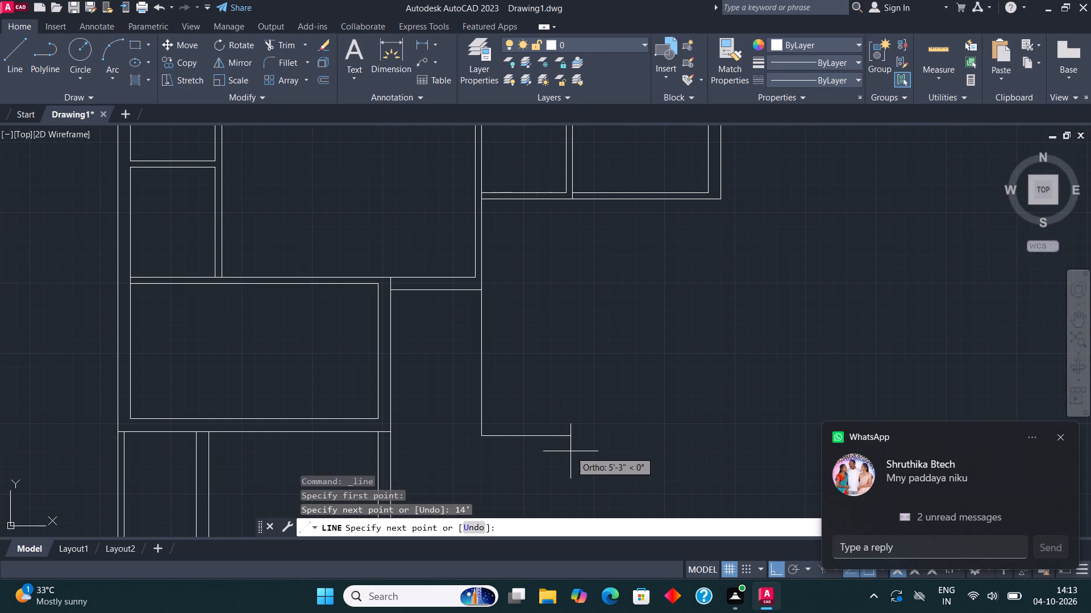
text(13')
text(4.5")
key(Return)
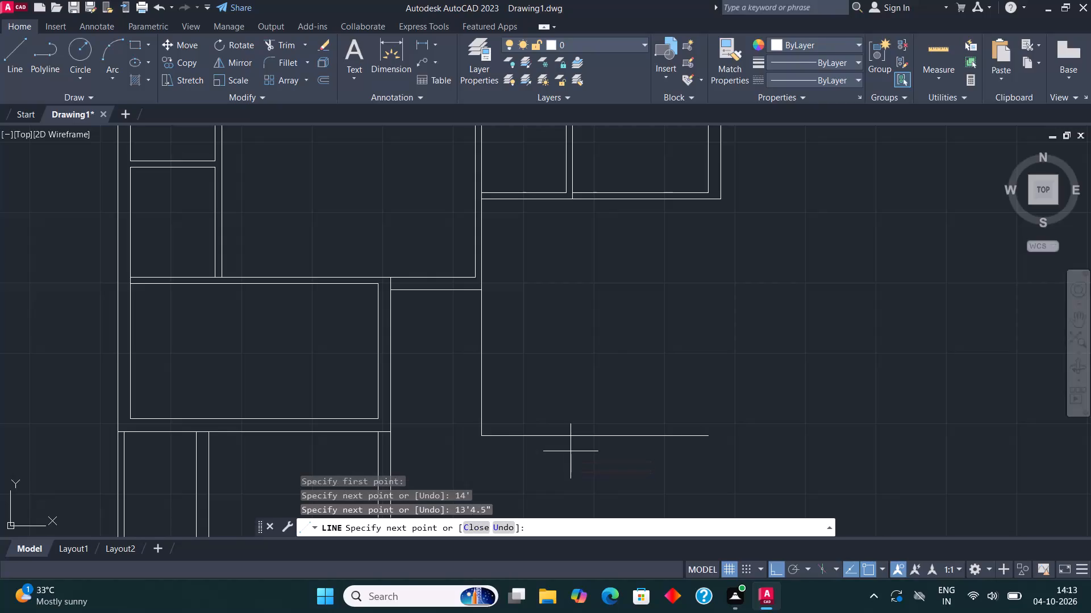
click(713, 189)
key(Escape)
Offset the new lower room's right and bottom lines 9" outward.
scroll(719, 196, down, 1)
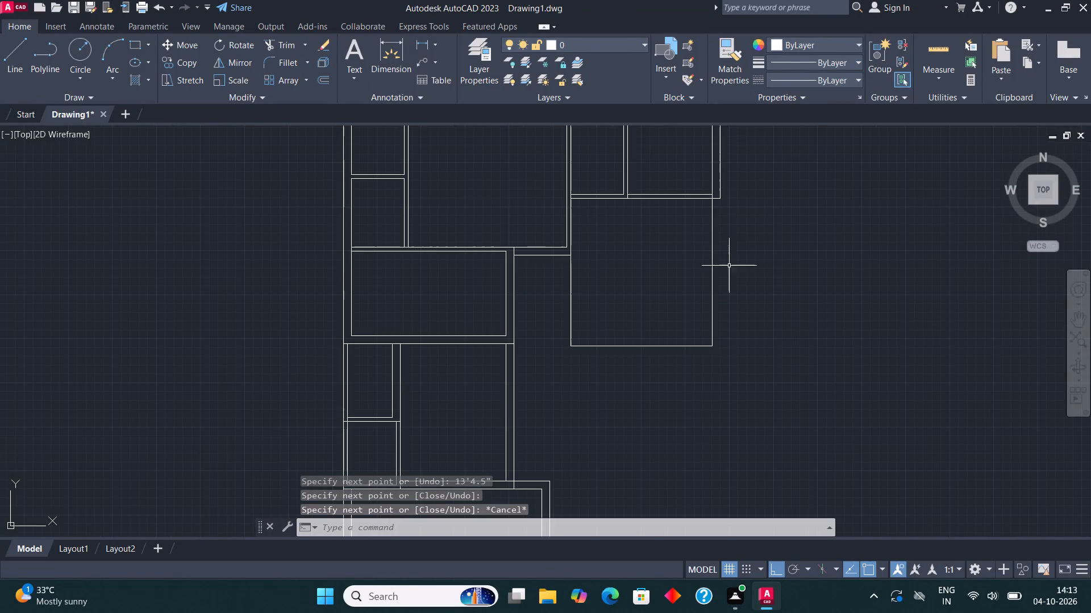
scroll(742, 341, up, 1)
drag(732, 393, 717, 371)
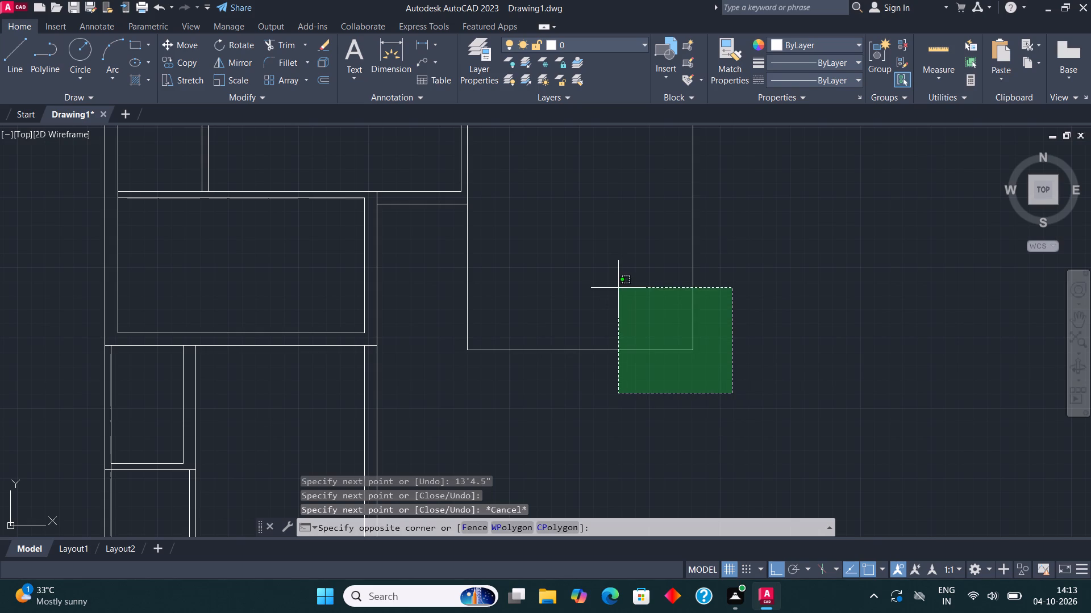
drag(585, 245, 576, 234)
click(324, 81)
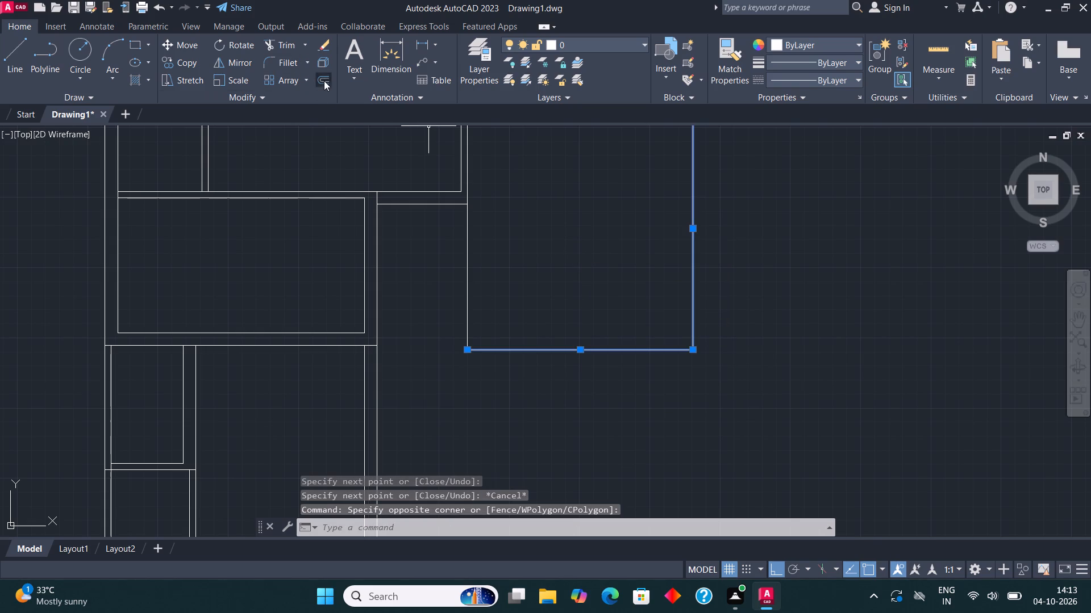
middle_drag(686, 253, 661, 364)
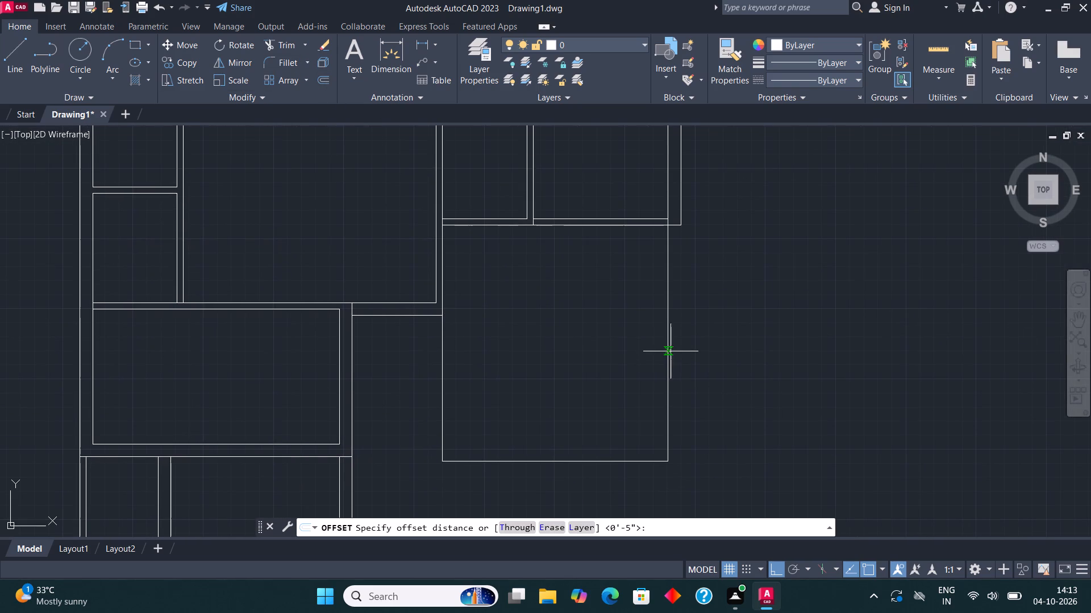
click(671, 351)
text(9")
key(Return)
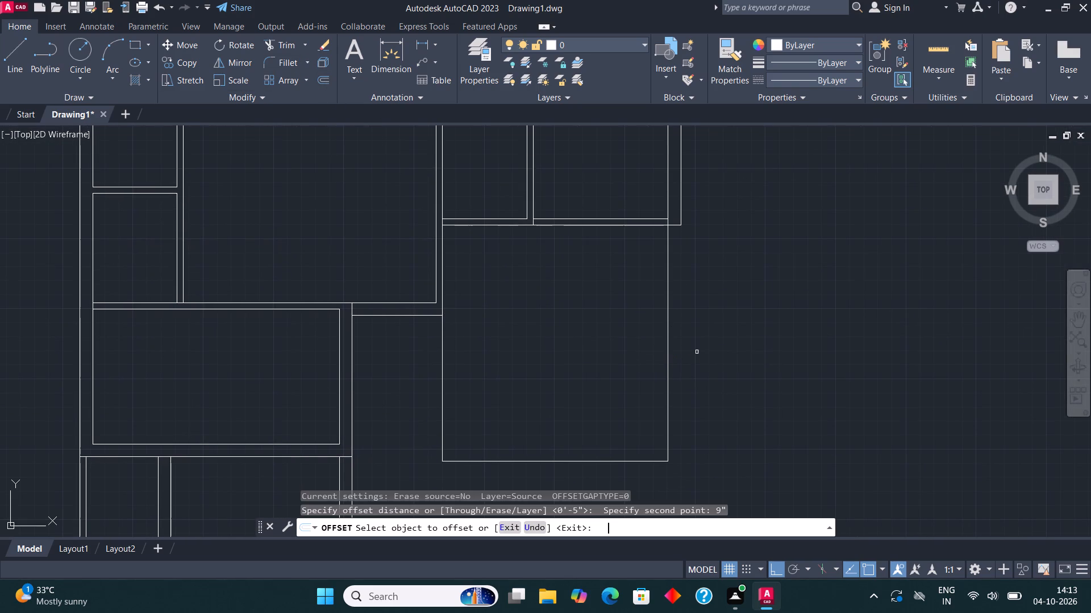
click(669, 322)
click(703, 316)
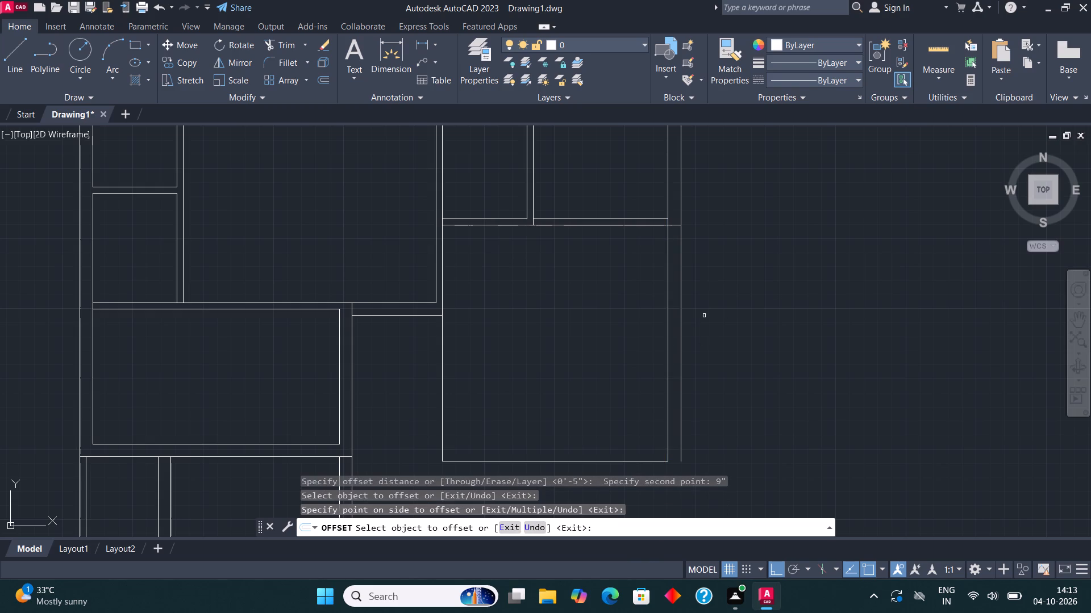
scroll(703, 316, down, 2)
scroll(649, 421, up, 1)
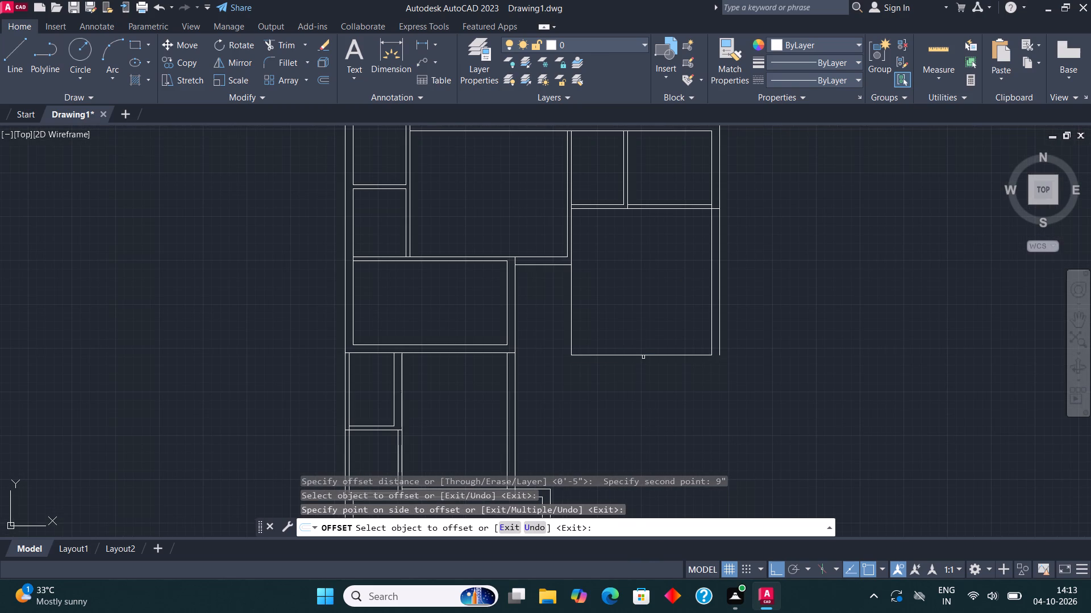
click(643, 356)
click(643, 377)
middle_drag(621, 313, 618, 341)
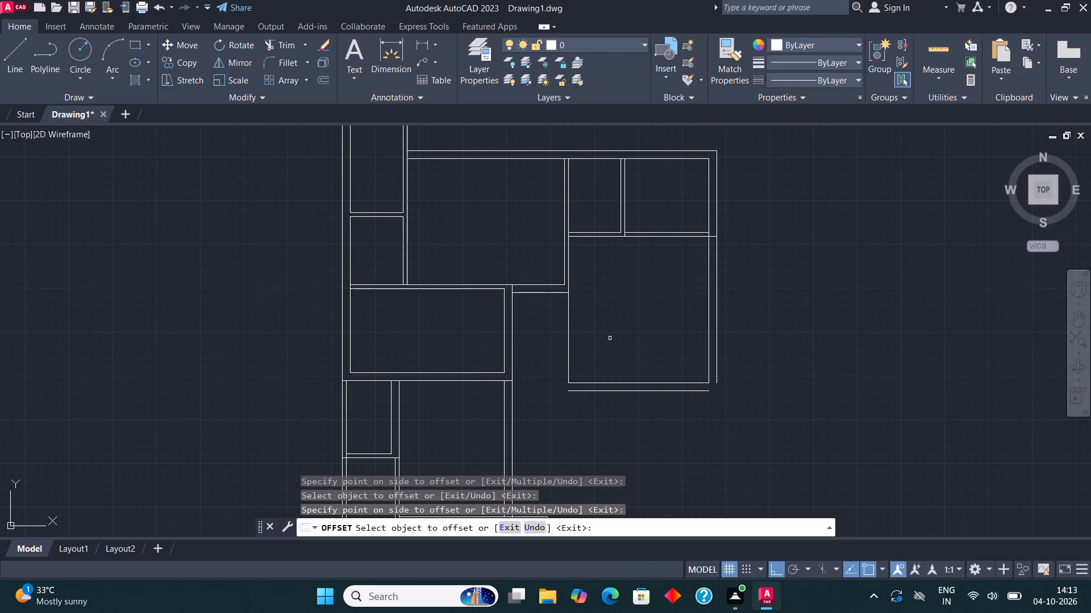
Copy the new lower room's left line 4.5" outward to form its outer left wall line.
key(Escape)
click(569, 324)
click(178, 62)
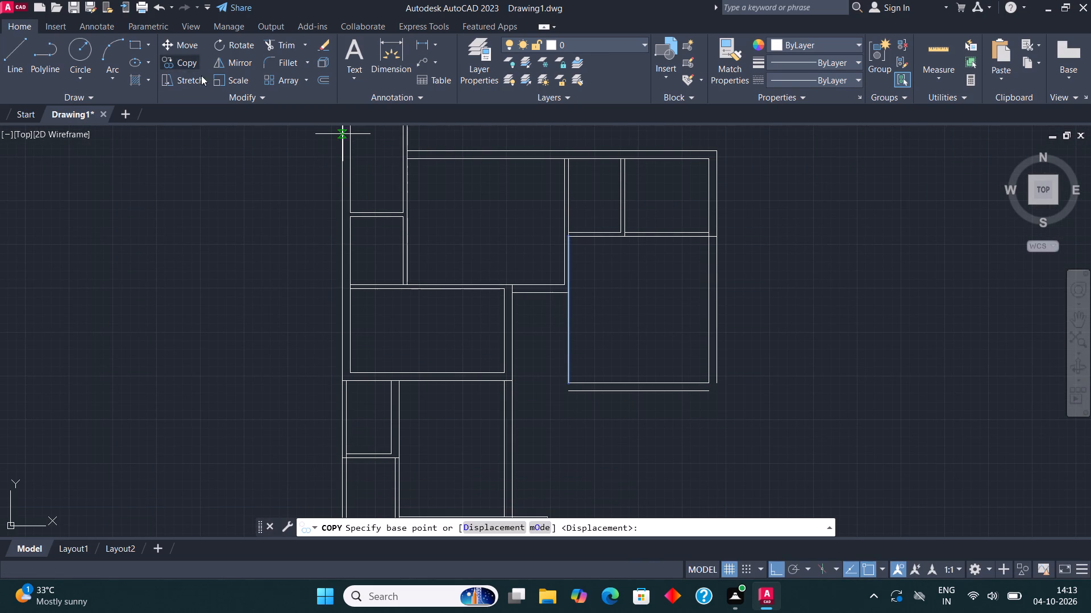
click(567, 335)
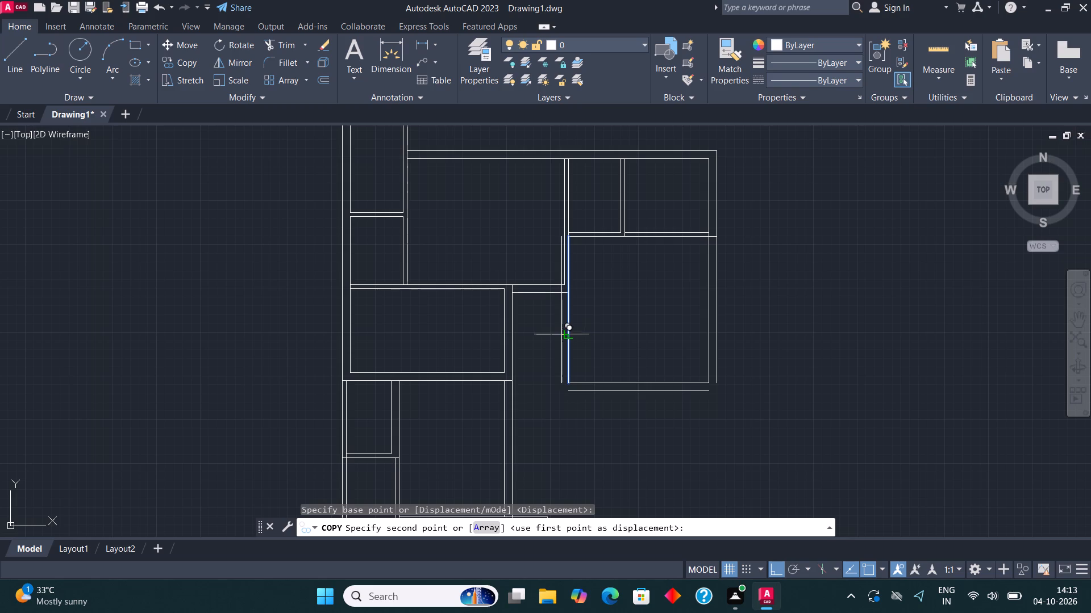
text(4.5")
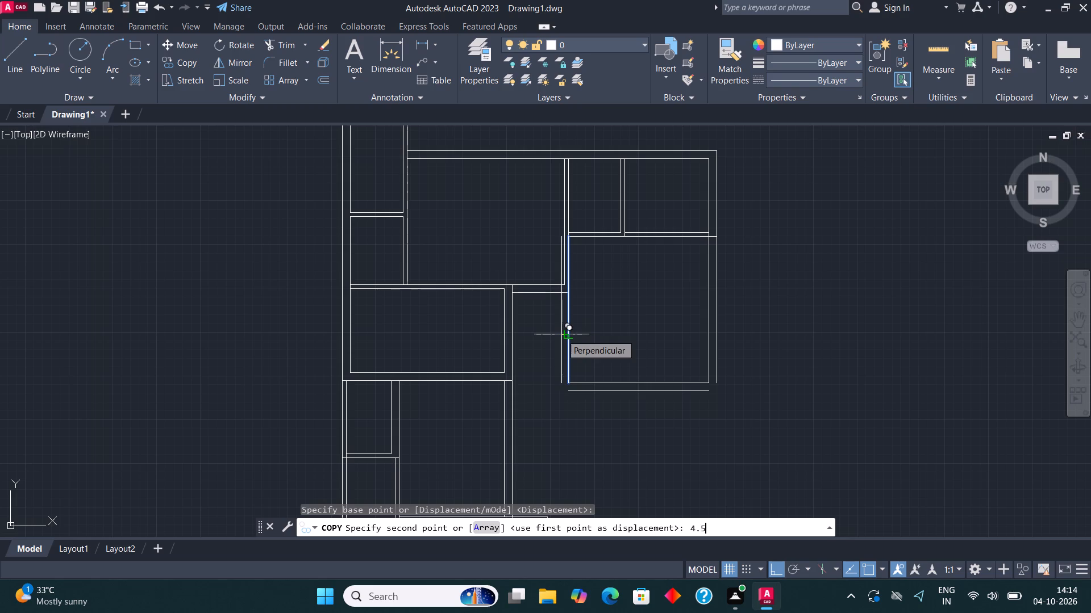
key(Return)
key(Escape)
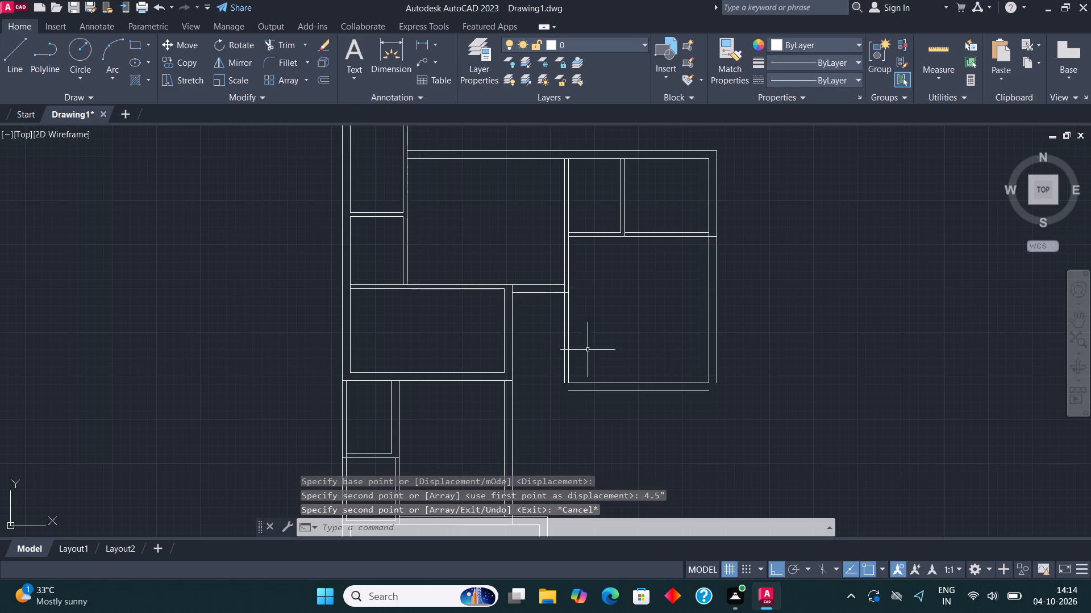
Fillet the lower room's outer bottom line with its outer left and outer right lines to close both lower corners.
middle_drag(700, 326, 699, 271)
scroll(667, 316, up, 2)
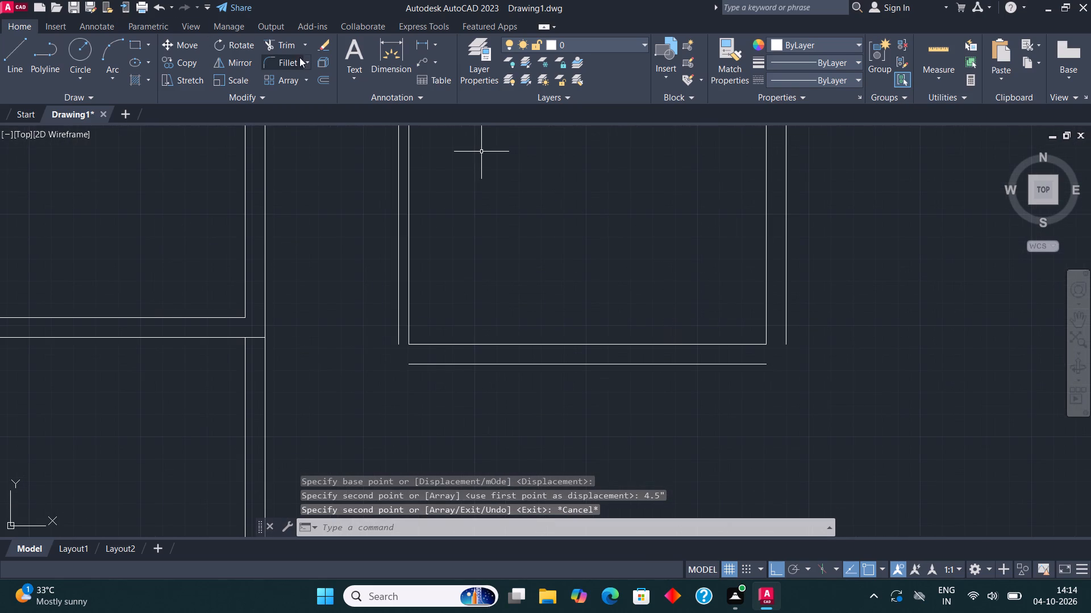
click(296, 58)
click(399, 312)
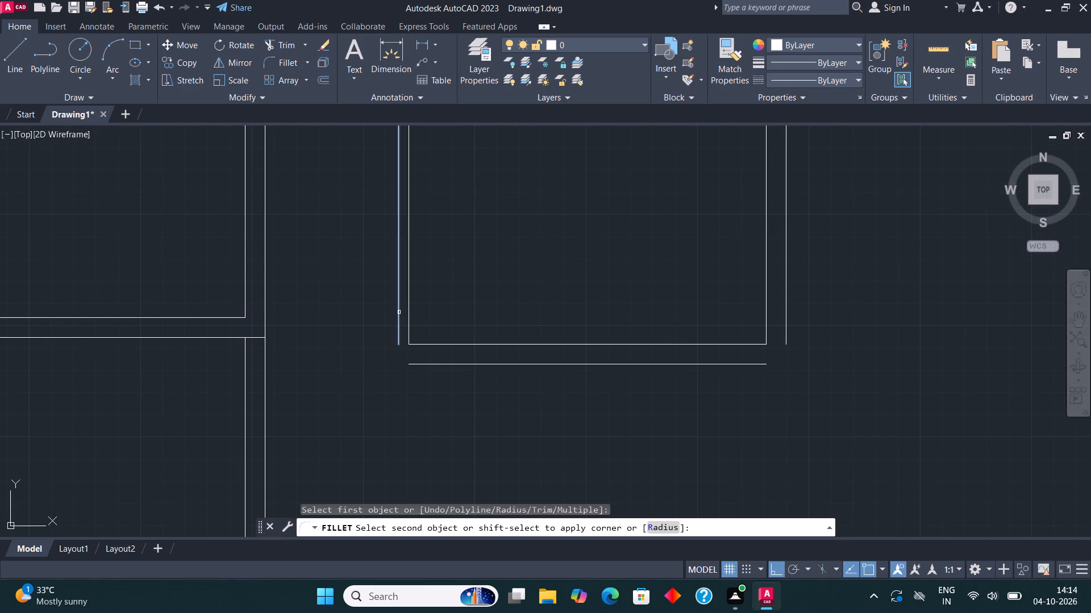
click(415, 364)
click(278, 59)
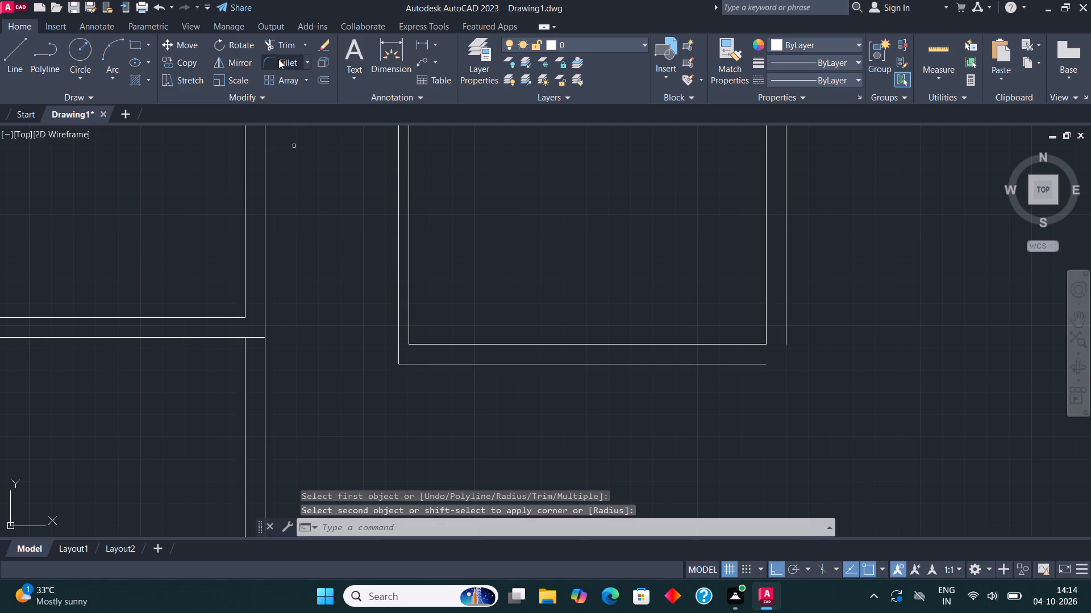
click(734, 362)
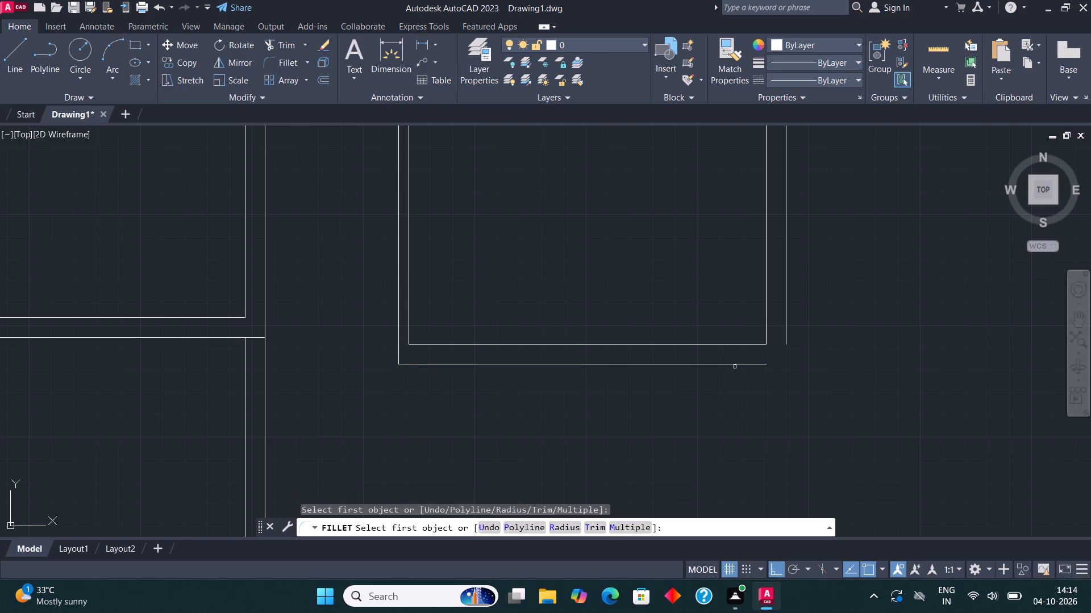
click(735, 364)
click(785, 331)
scroll(472, 368, down, 4)
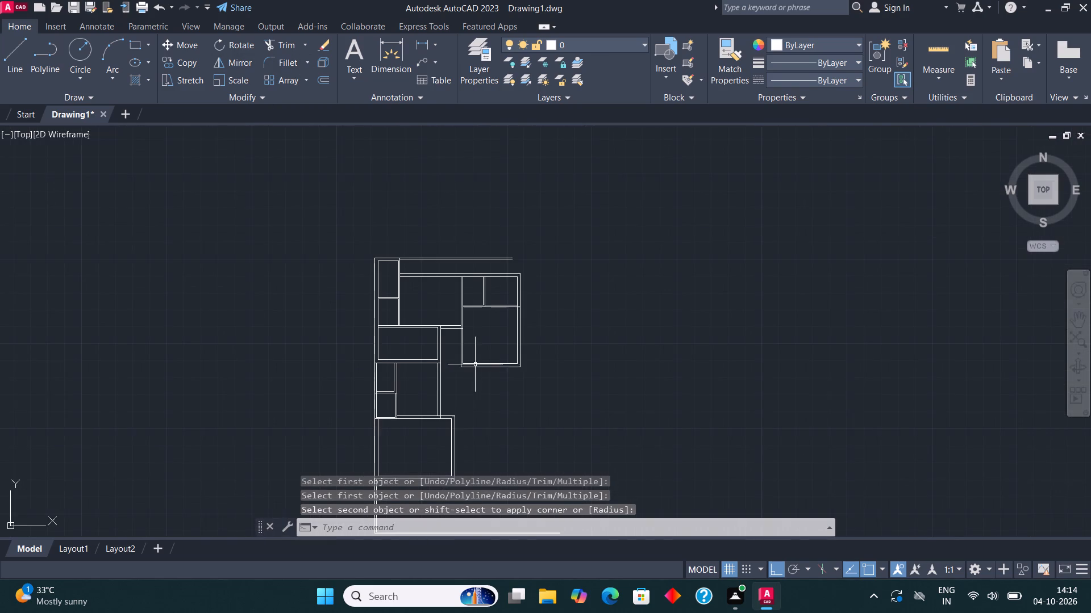
Examine the overall floor plan and how the new lower room aligns with the left-hand rooms.
middle_drag(494, 364, 545, 274)
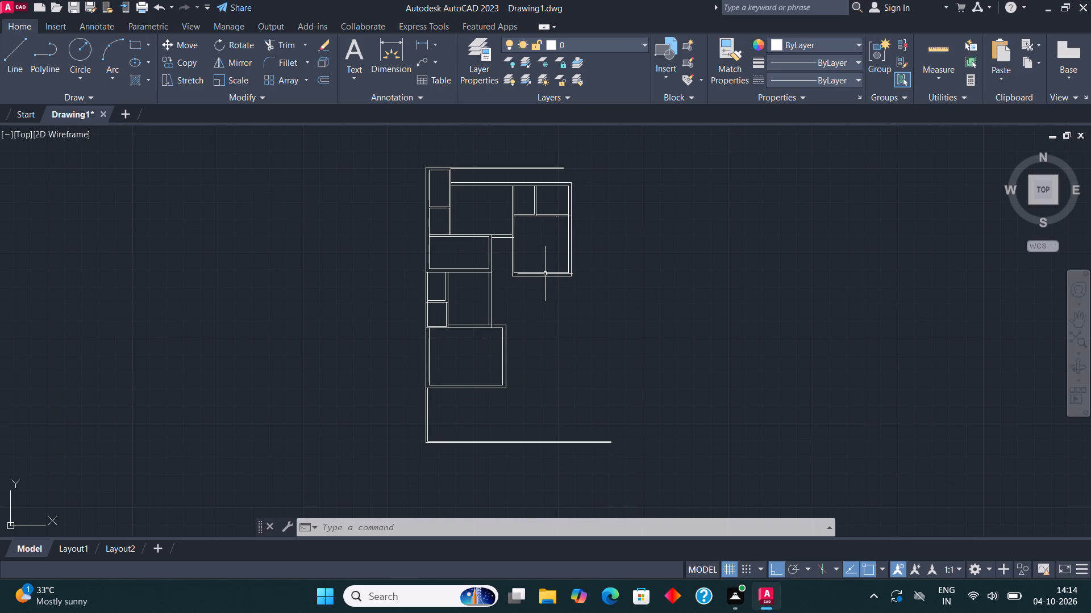
middle_drag(560, 277, 613, 292)
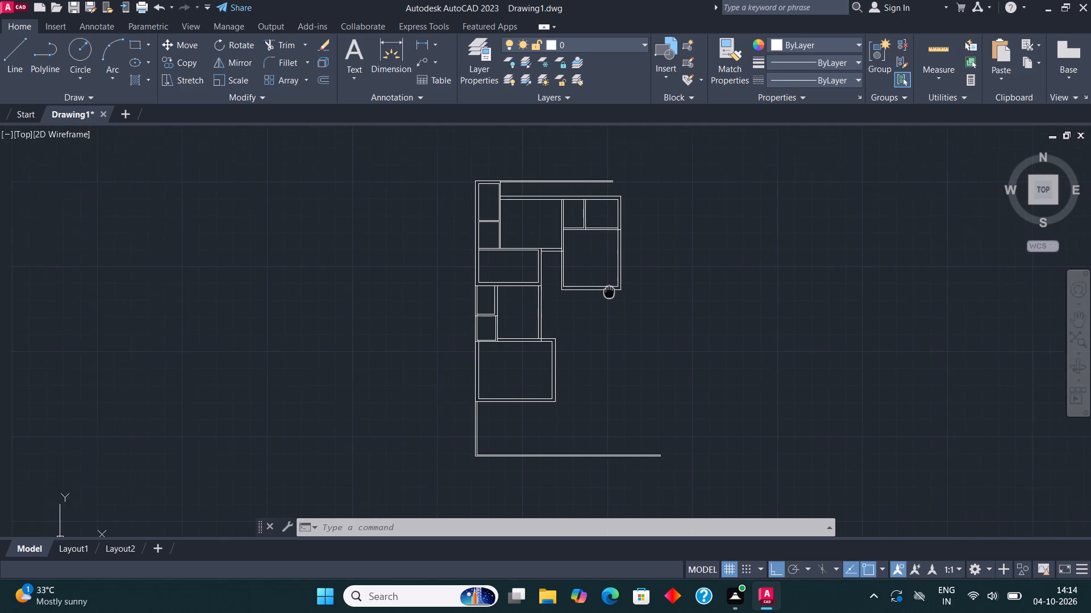
middle_drag(613, 292, 644, 311)
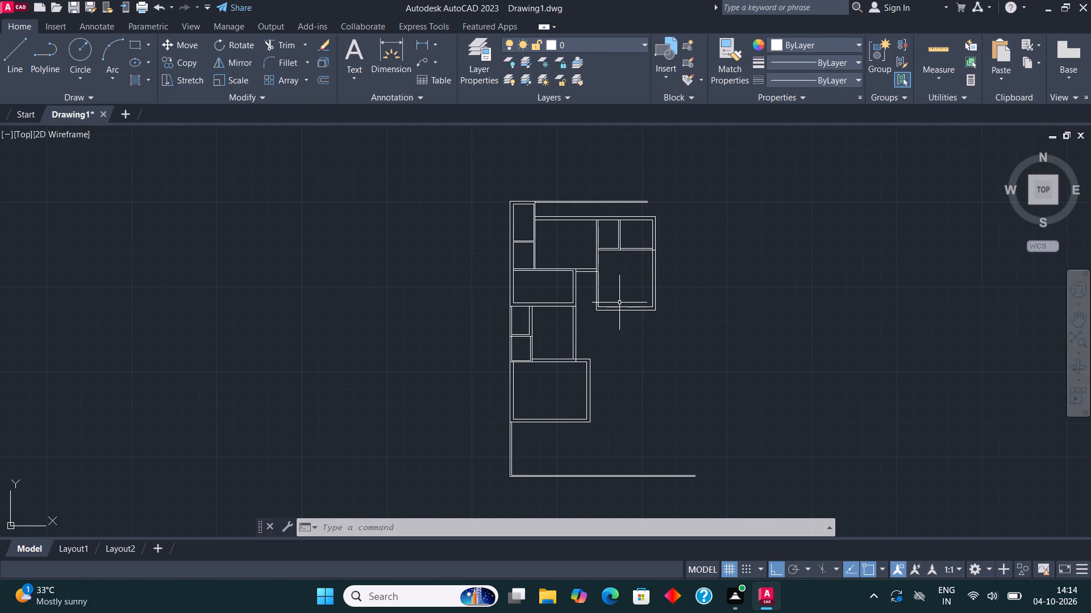
middle_drag(623, 240, 741, 253)
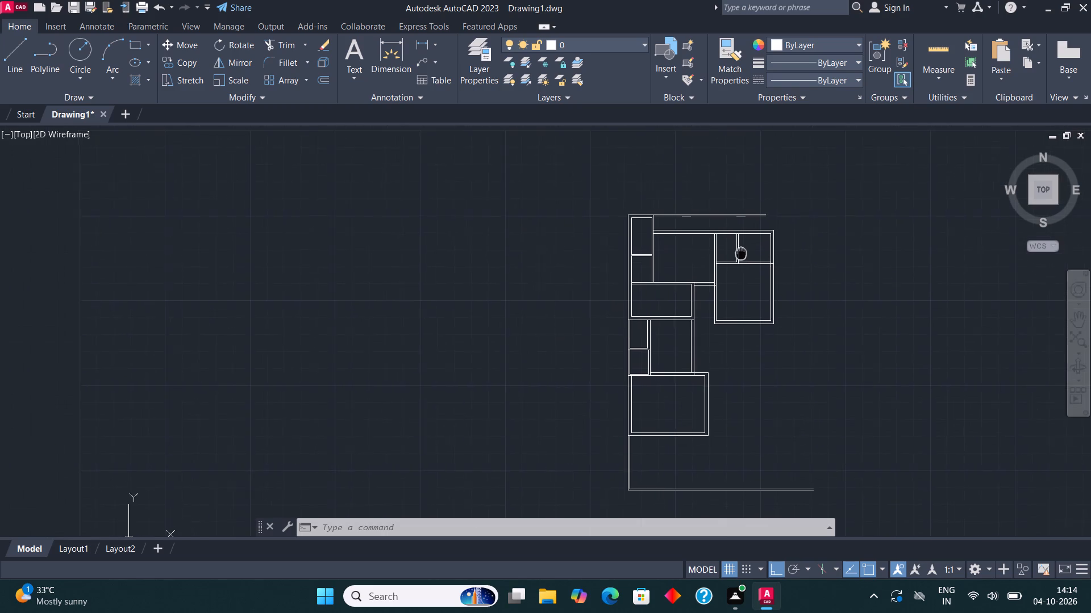
middle_drag(741, 253, 711, 250)
middle_drag(717, 295, 720, 300)
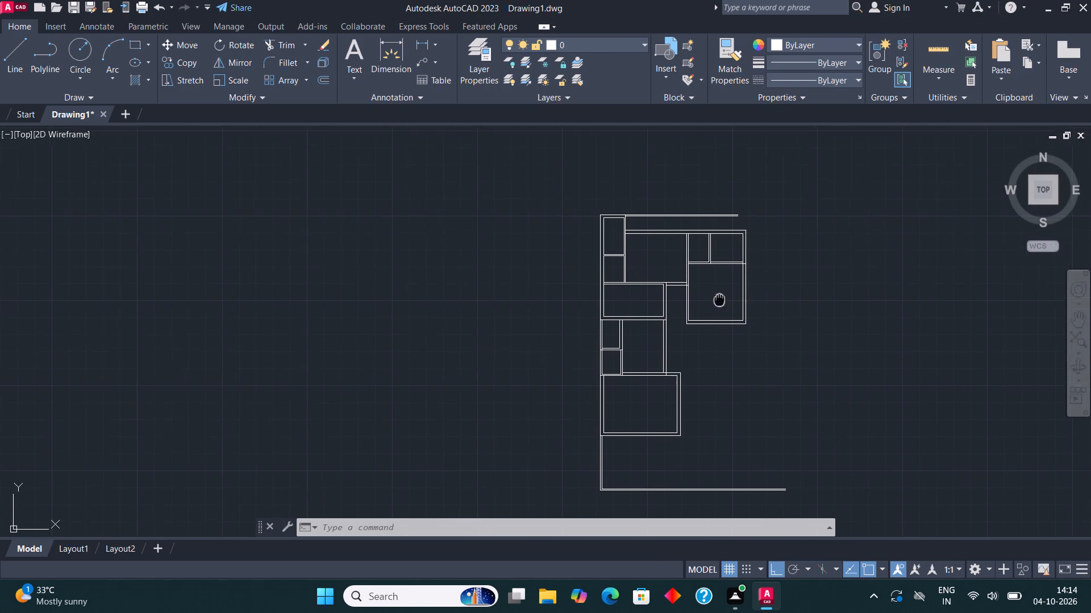
middle_drag(720, 300, 726, 310)
scroll(708, 318, up, 2)
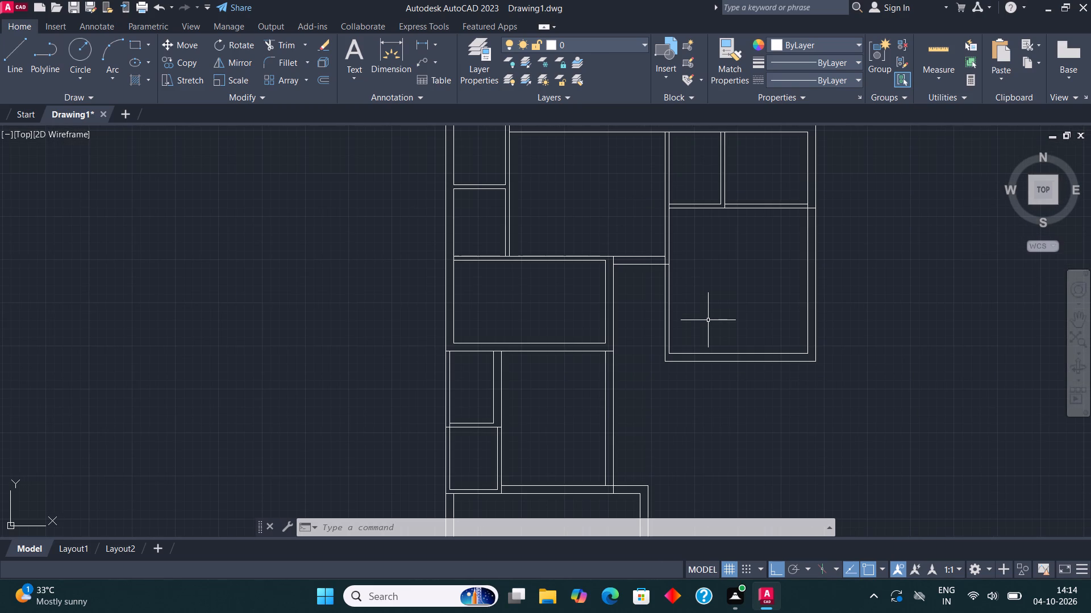
middle_drag(695, 326, 653, 310)
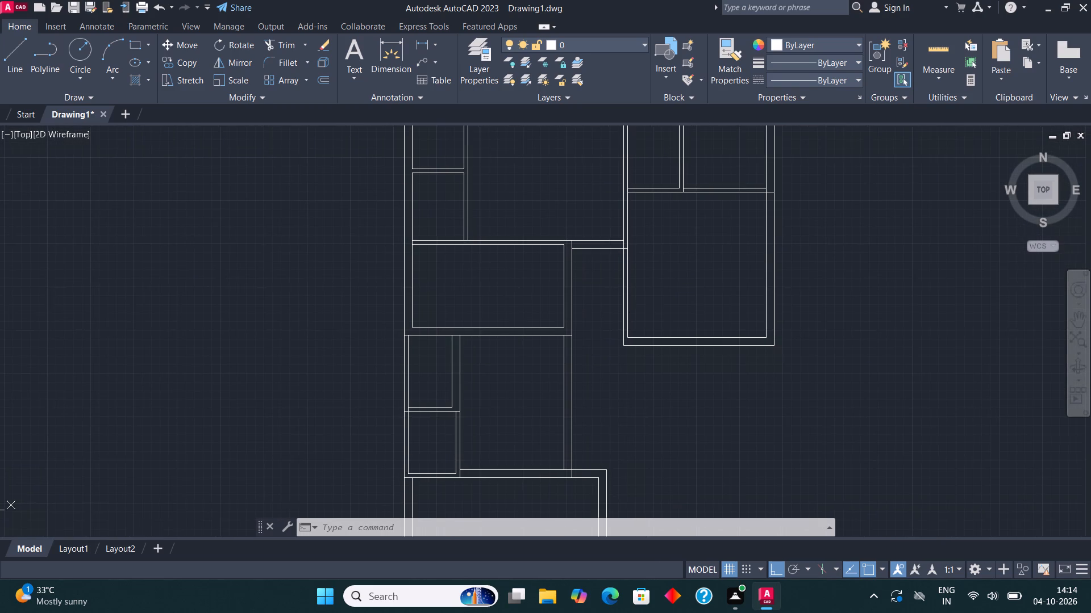
middle_drag(653, 310, 653, 309)
middle_drag(653, 309, 655, 339)
scroll(655, 339, up, 1)
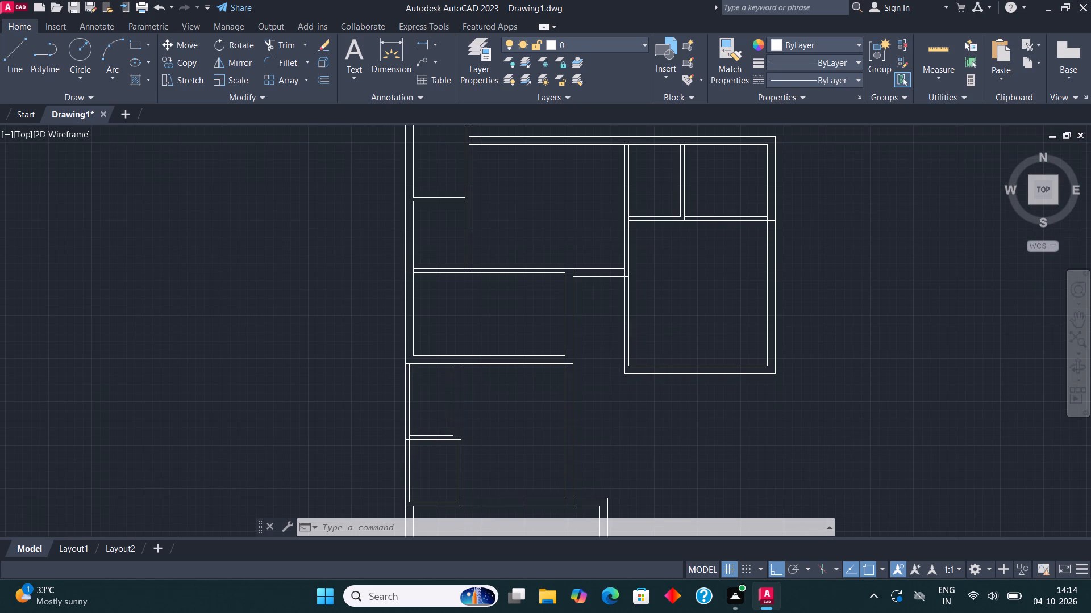
Draw a horizontal line between the lower room's inner side lines, level with the left-hand room's outer bottom line.
click(11, 52)
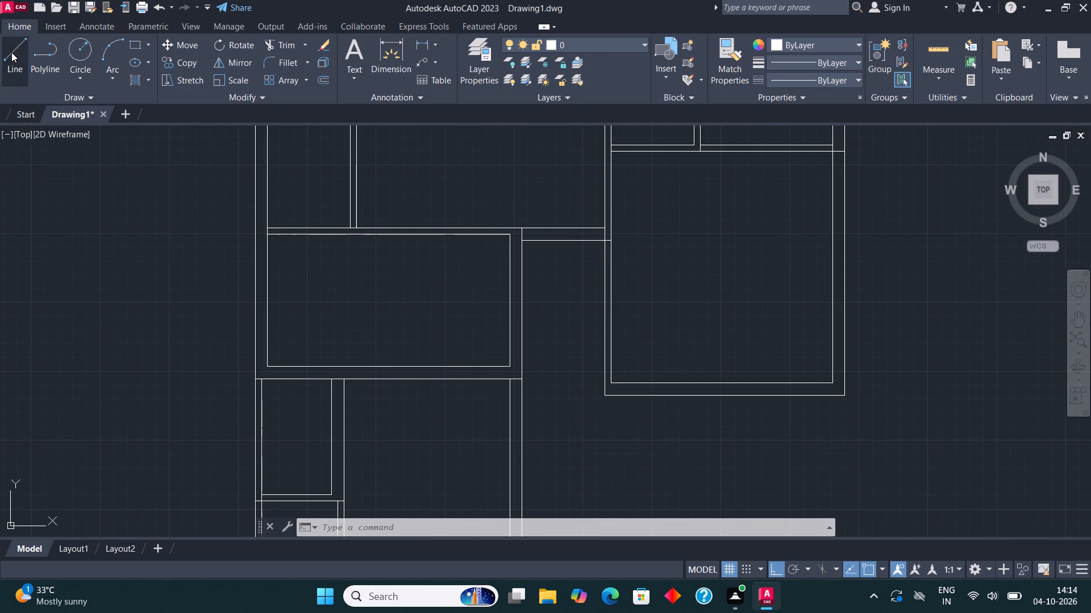
middle_drag(512, 306, 510, 333)
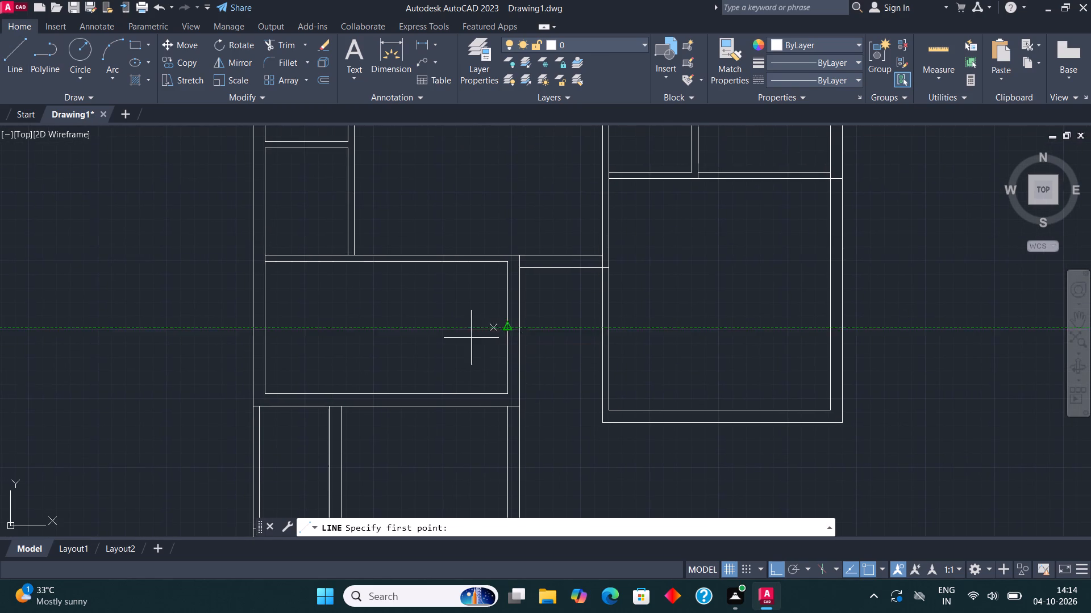
click(606, 404)
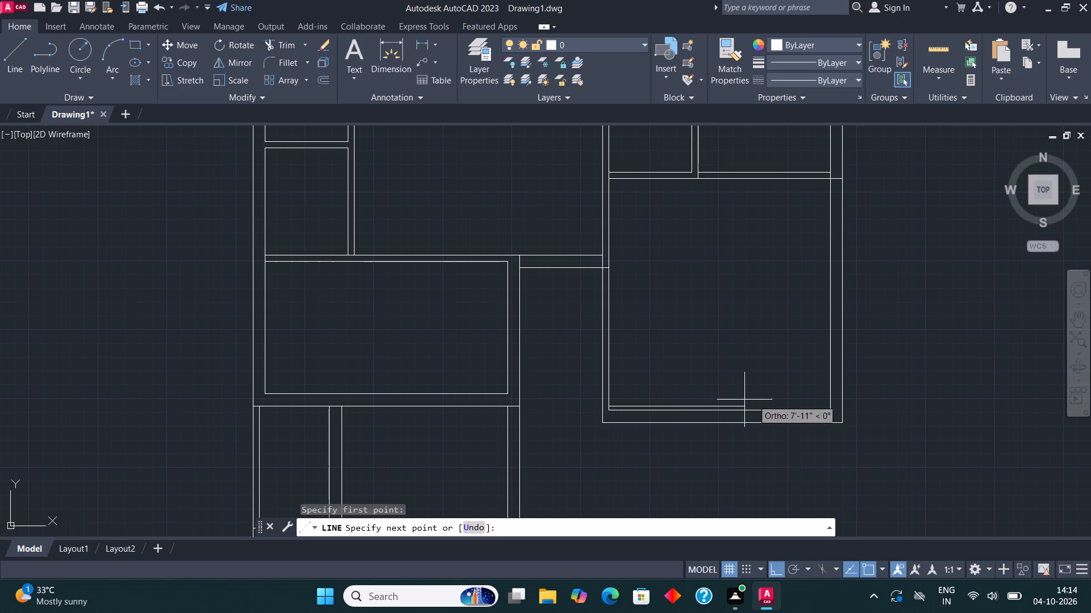
click(829, 401)
key(Escape)
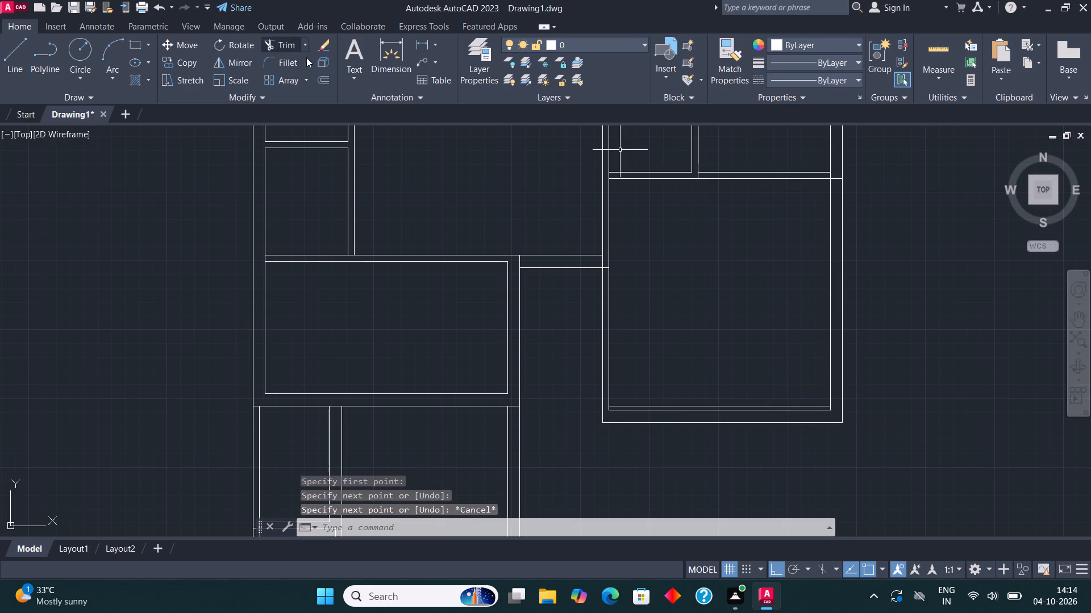
Trim away the lower room's old inner and outer bottom lines below the newly drawn line.
click(274, 44)
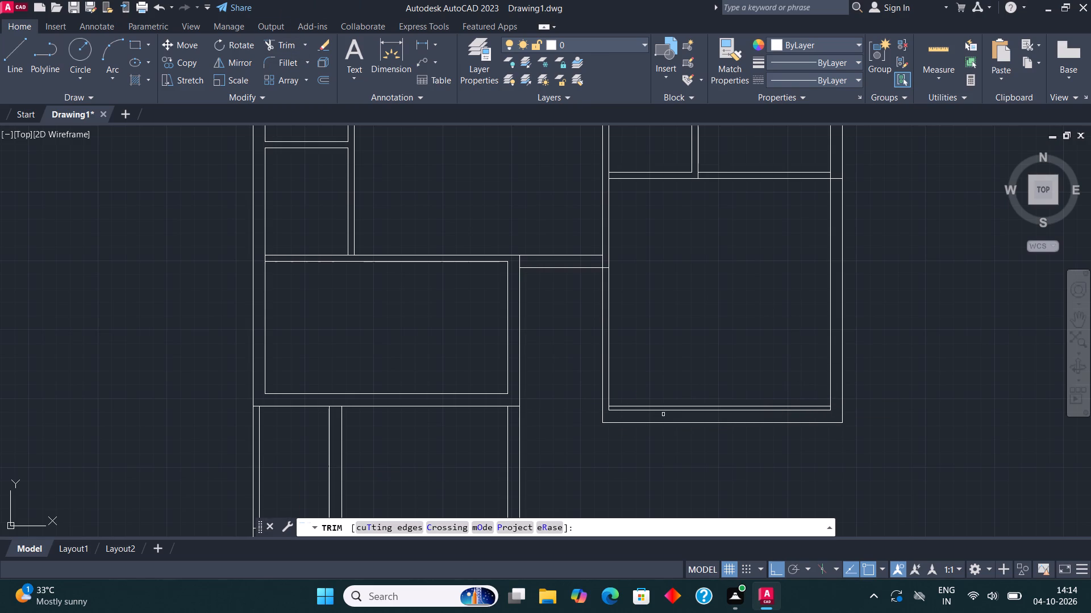
click(666, 409)
drag(667, 421, 667, 428)
click(667, 437)
key(Escape)
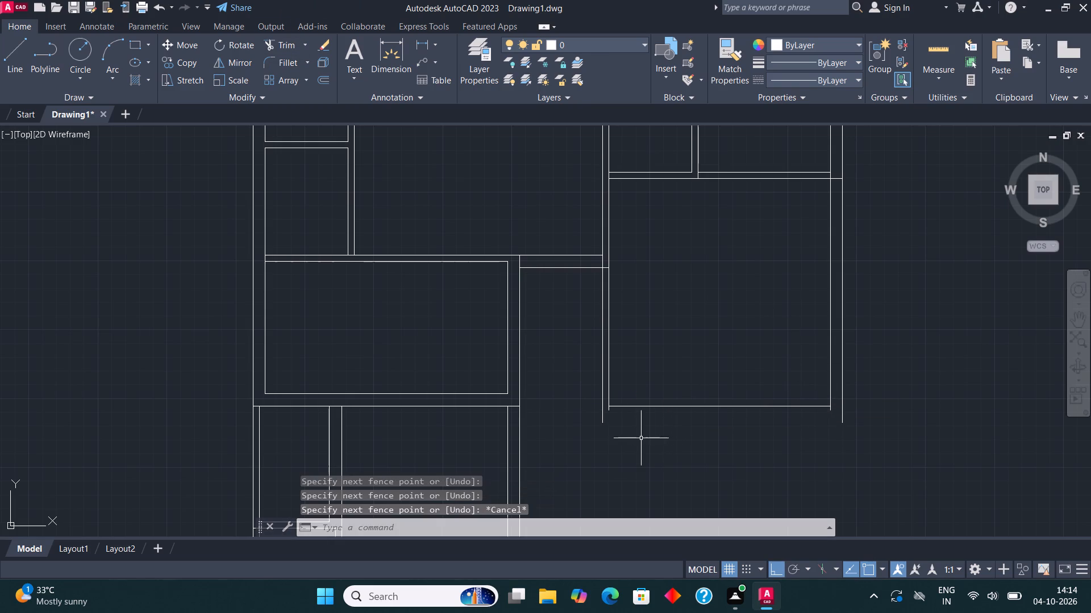
Draw a horizontal line from the left-hand room's inner lower-right corner to the lower room's inner right line.
click(17, 56)
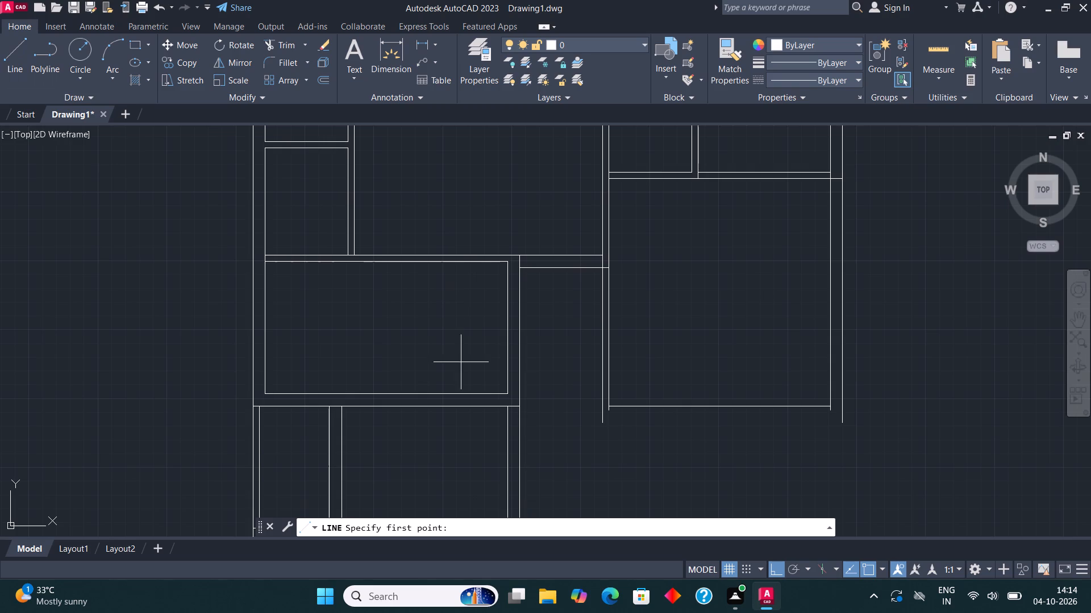
click(511, 394)
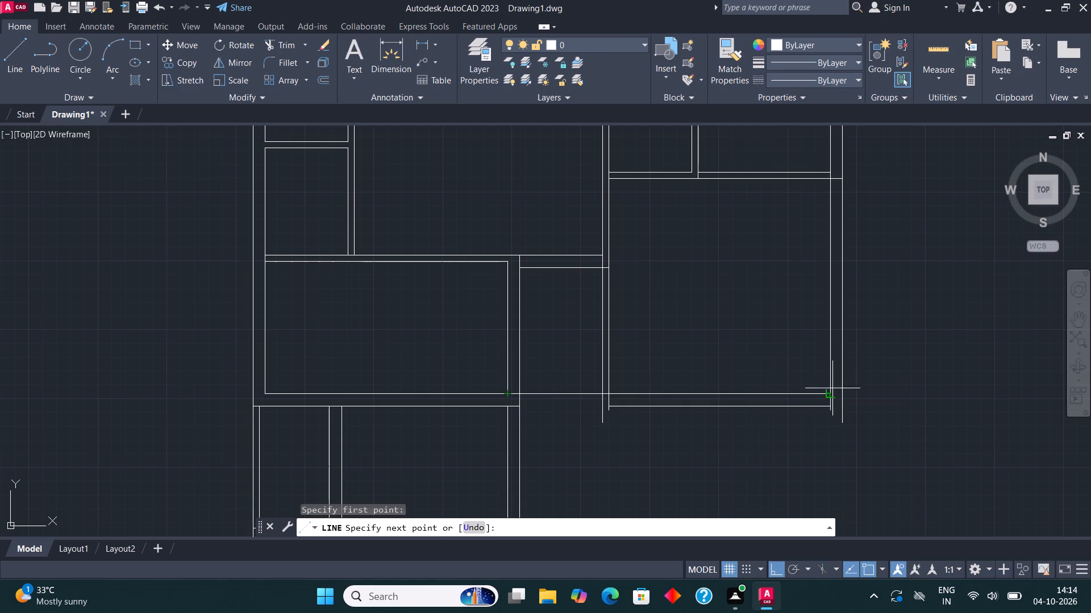
click(834, 393)
key(Escape)
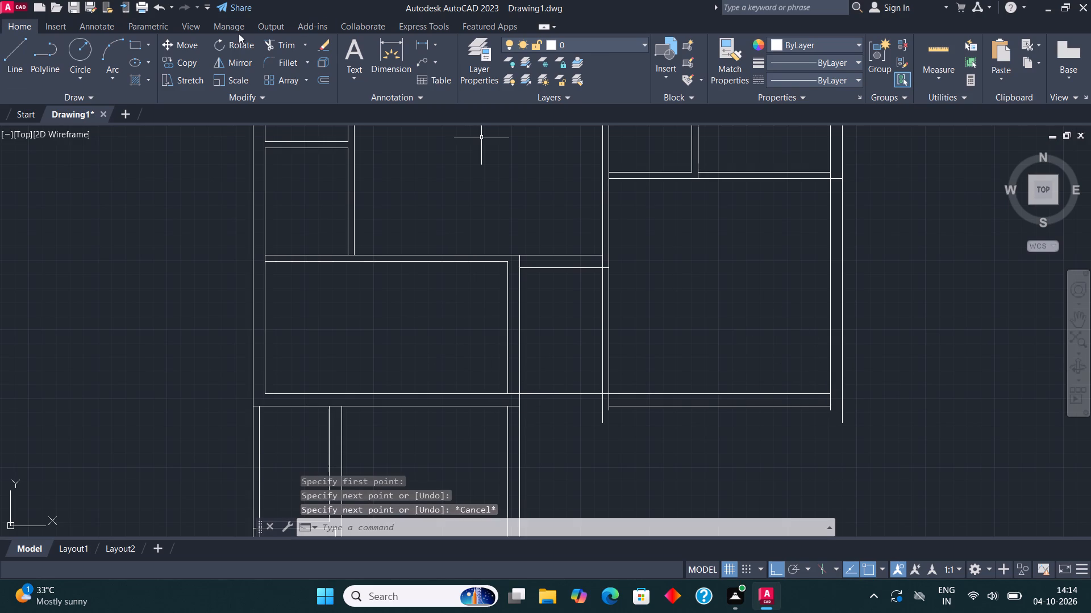
Trim the stubs of the lower room's inner left and right lines that extend below its new outer bottom line.
click(282, 41)
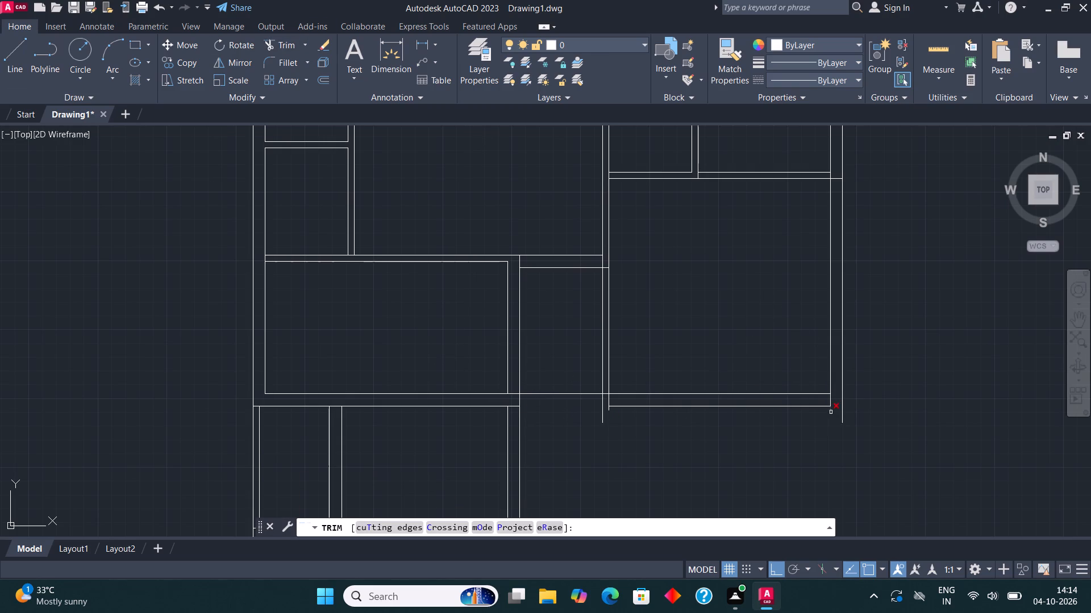
click(831, 412)
click(610, 412)
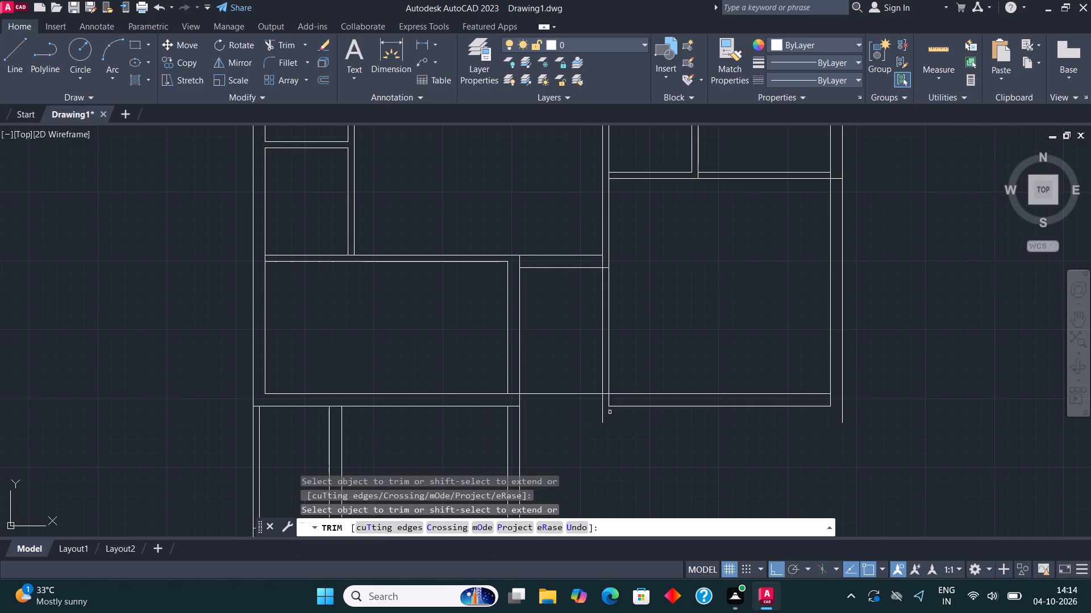
key(Escape)
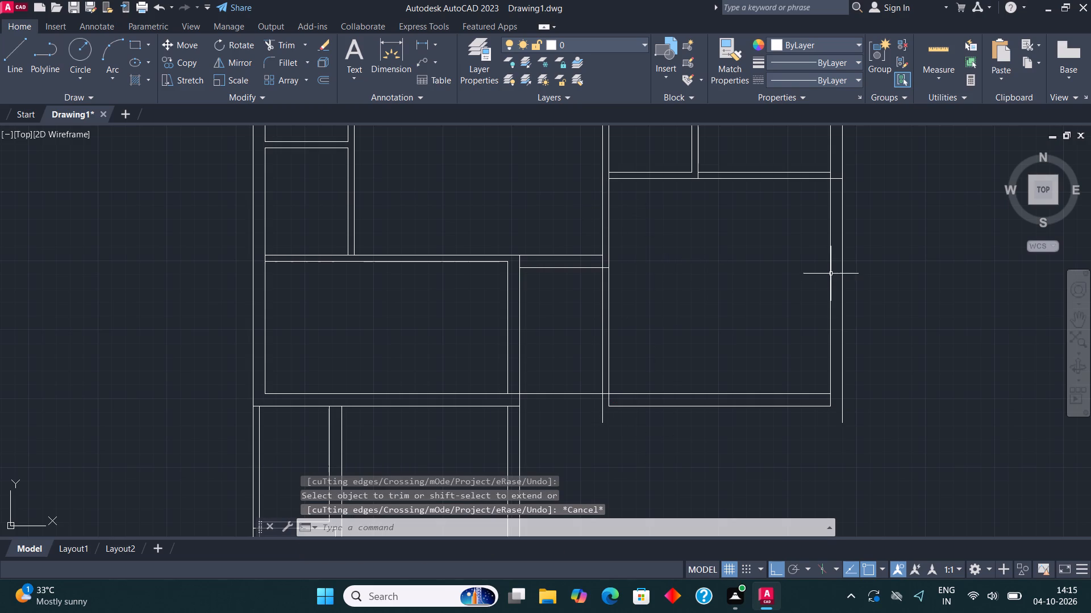
Fillet the lower room's inner left and inner right lines with the new inner bottom line to close both inner corners.
middle_drag(831, 274, 801, 267)
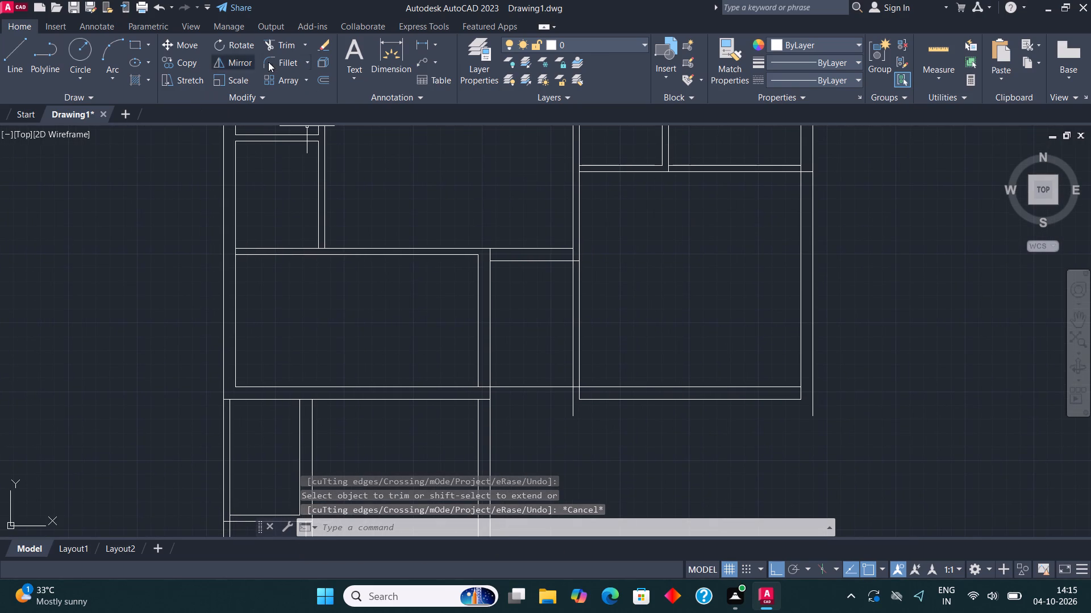
click(276, 58)
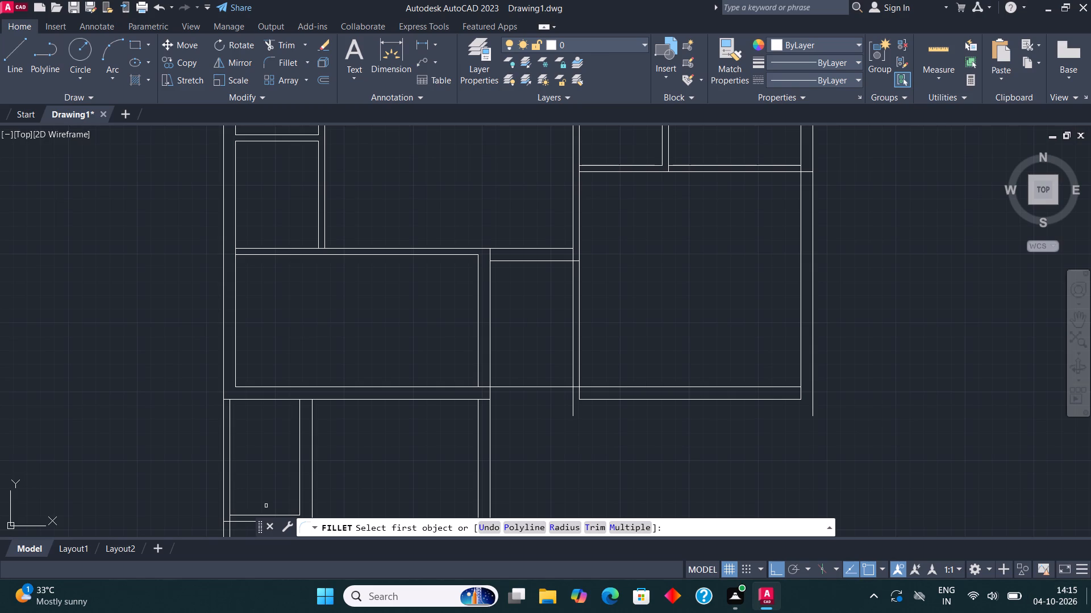
click(579, 338)
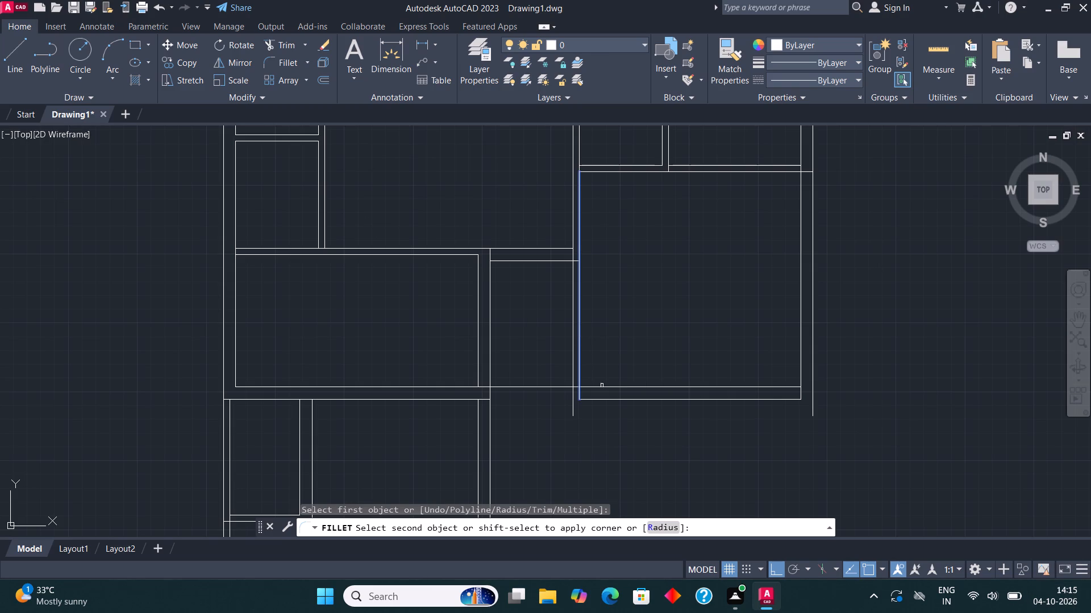
click(603, 386)
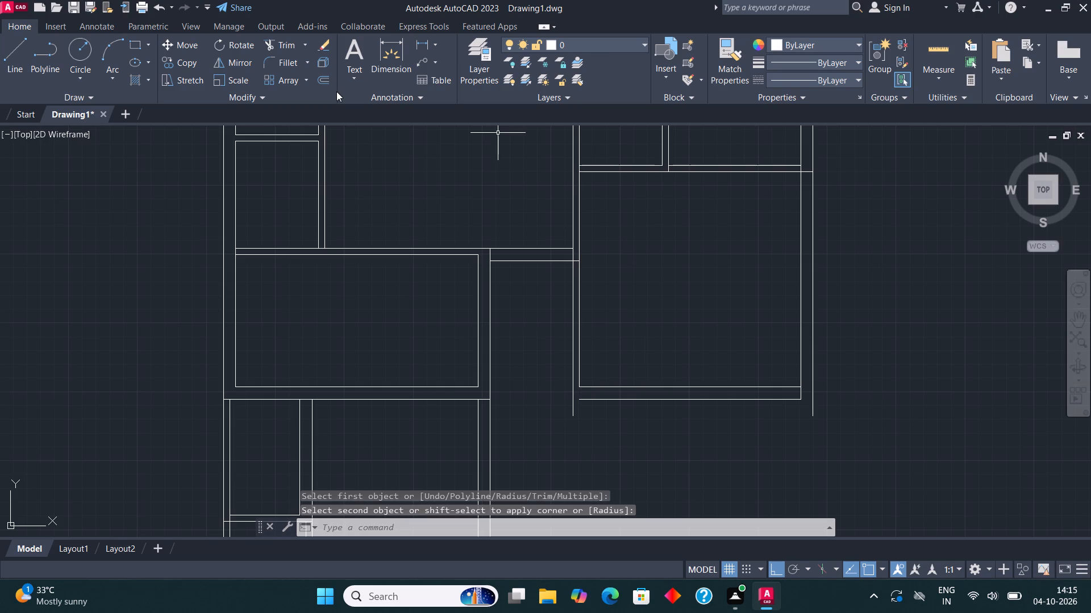
click(278, 58)
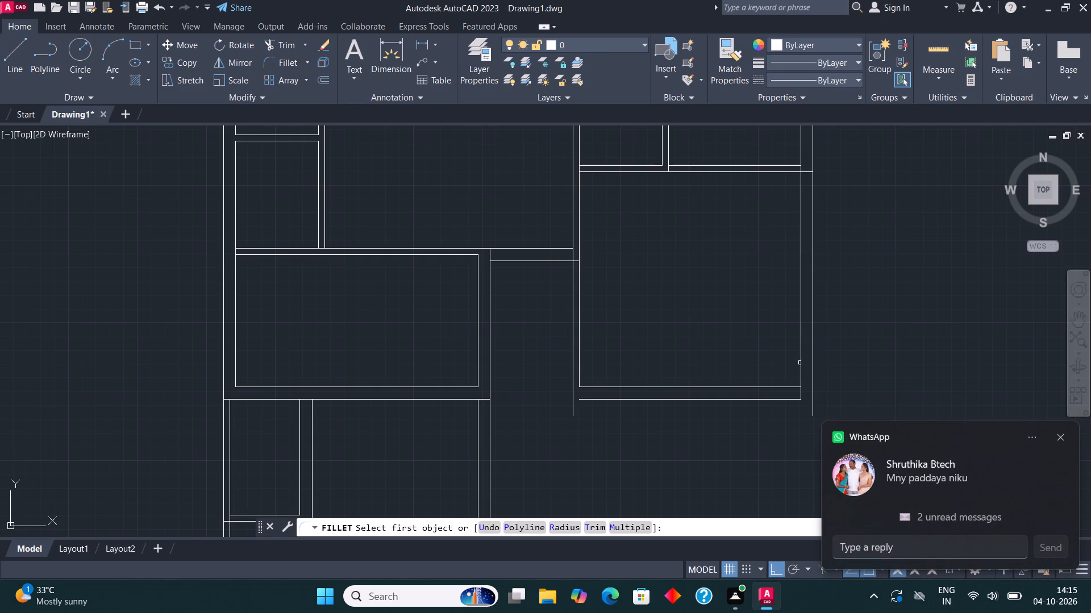
click(800, 363)
click(785, 388)
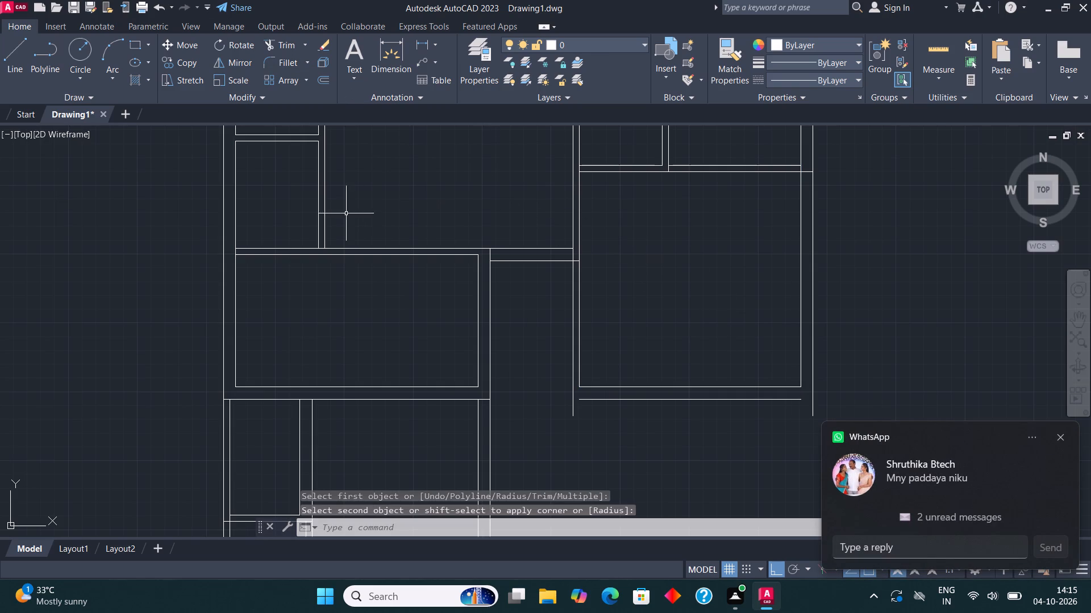
Fillet the lower right-hand room's outer left and outer right lines with its outer bottom line to close both outer corners.
click(281, 64)
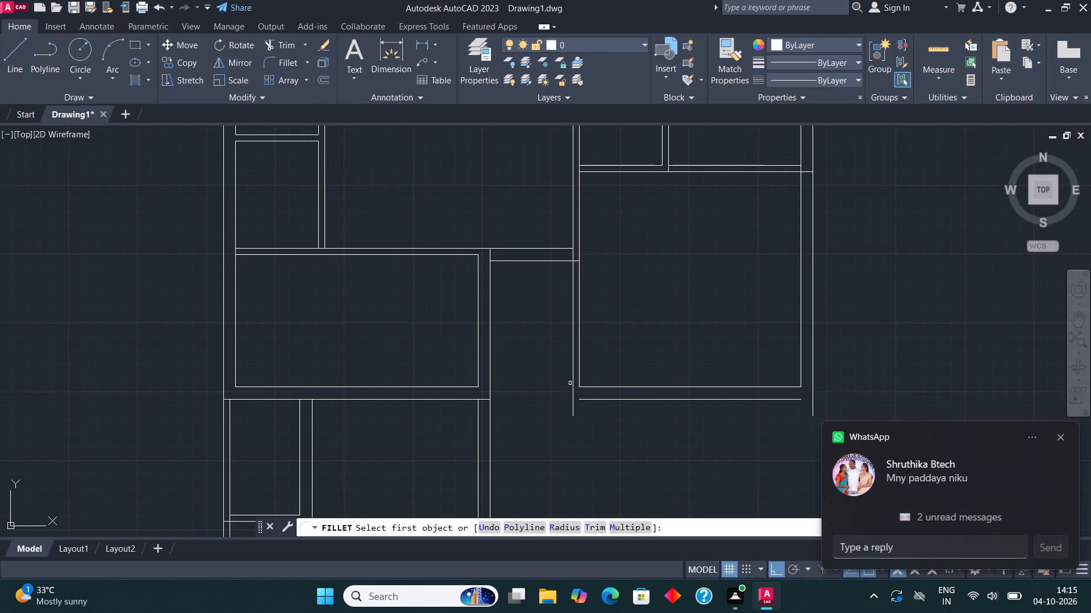
click(574, 386)
click(597, 400)
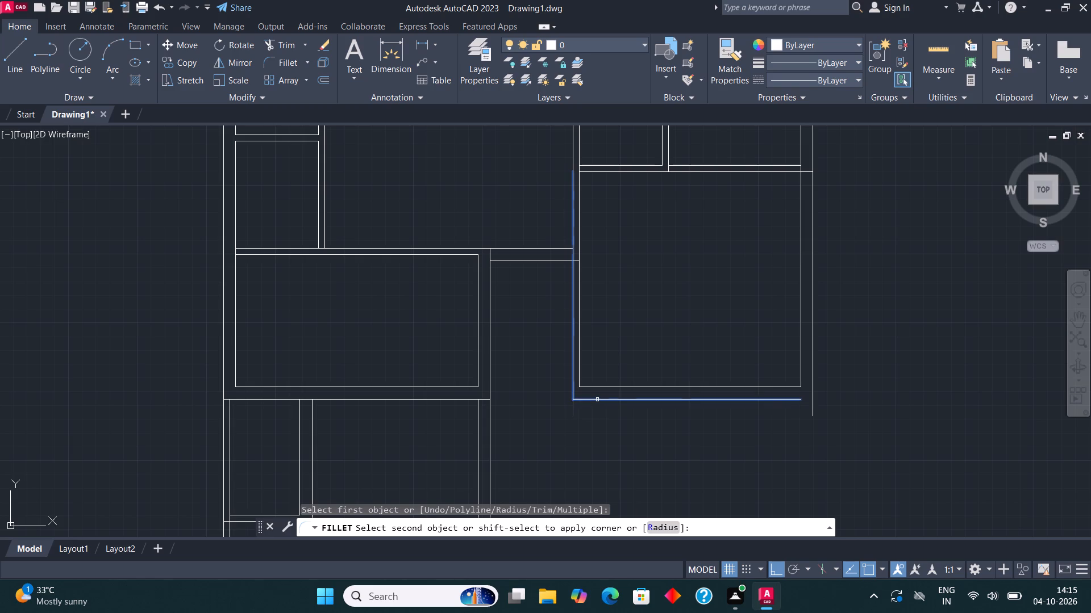
click(291, 57)
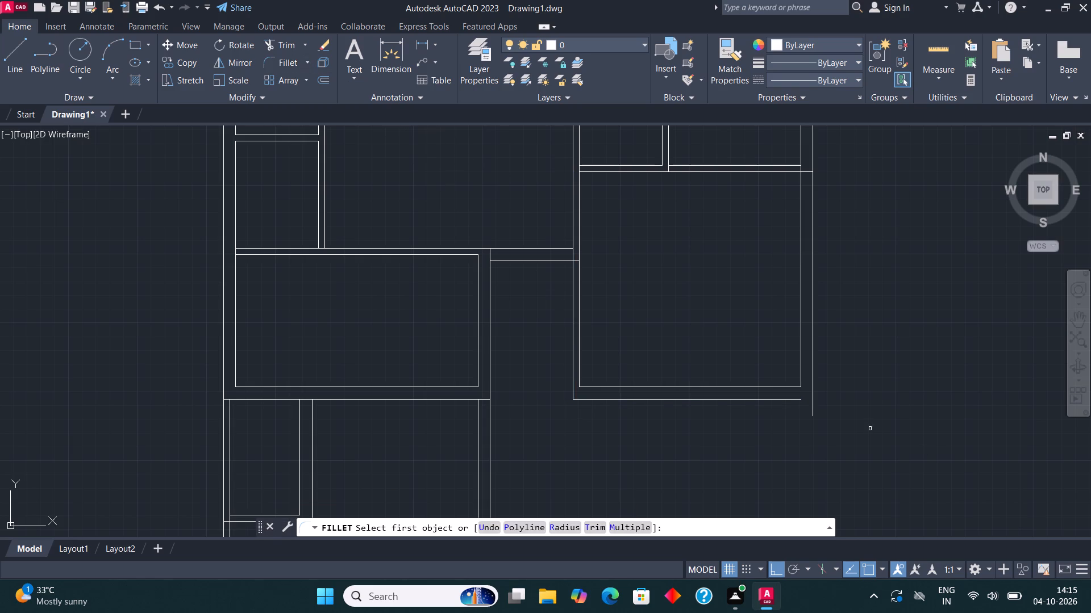
click(813, 369)
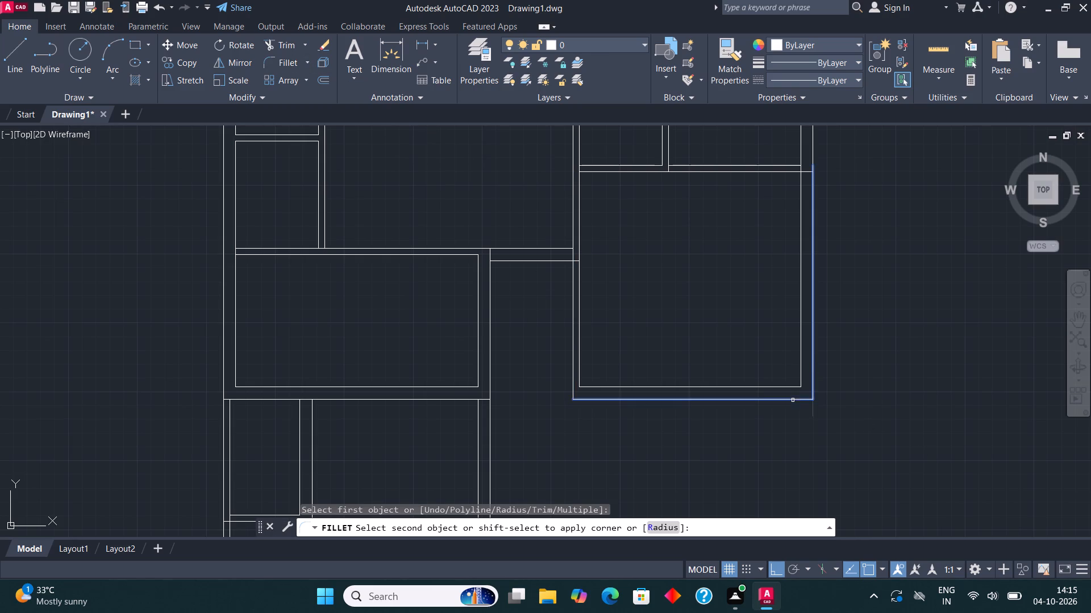
click(793, 399)
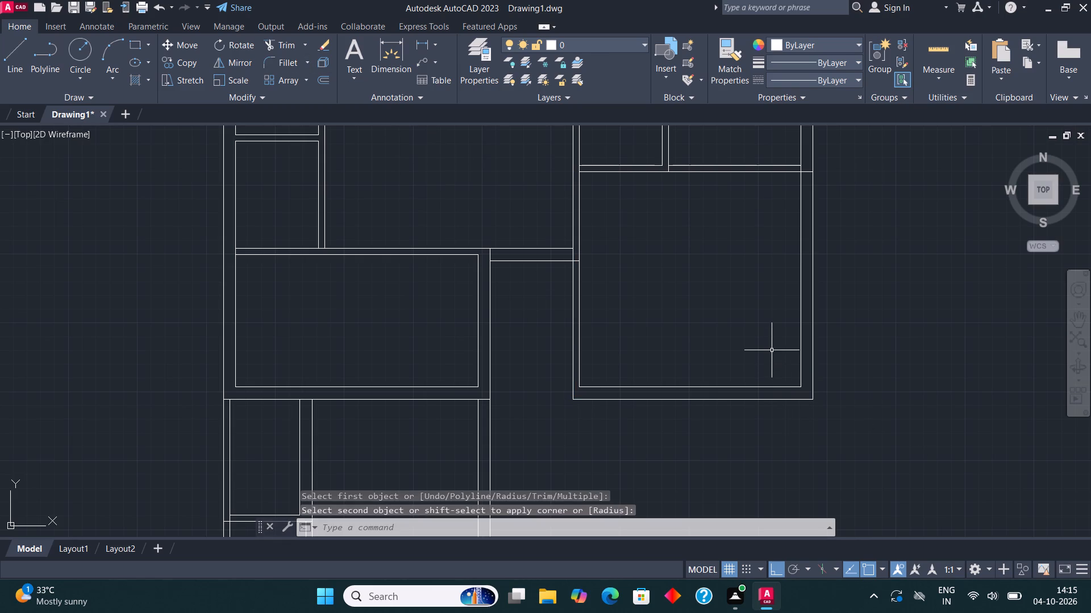
Draw a 13' line straight down from the lower right-hand room's outer lower-right corner.
middle_drag(795, 325, 802, 257)
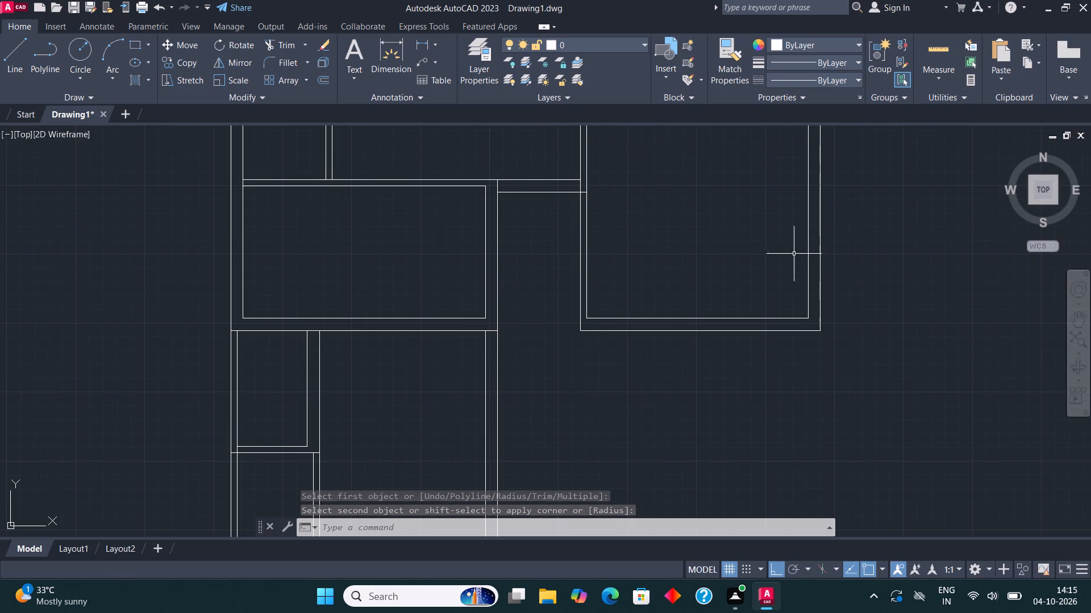
scroll(731, 247, down, 2)
scroll(782, 292, up, 1)
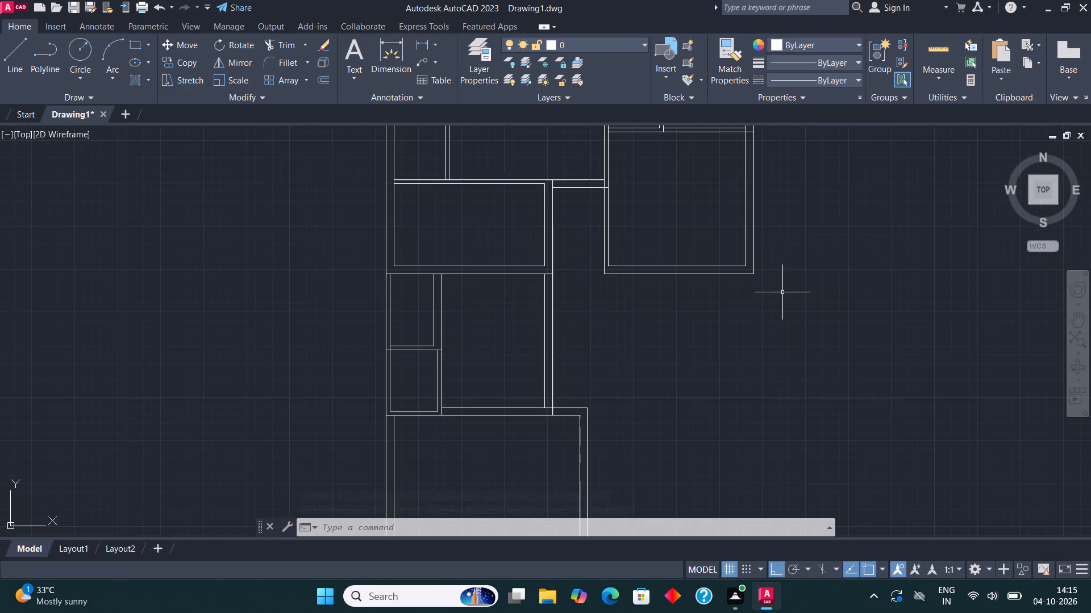
click(13, 50)
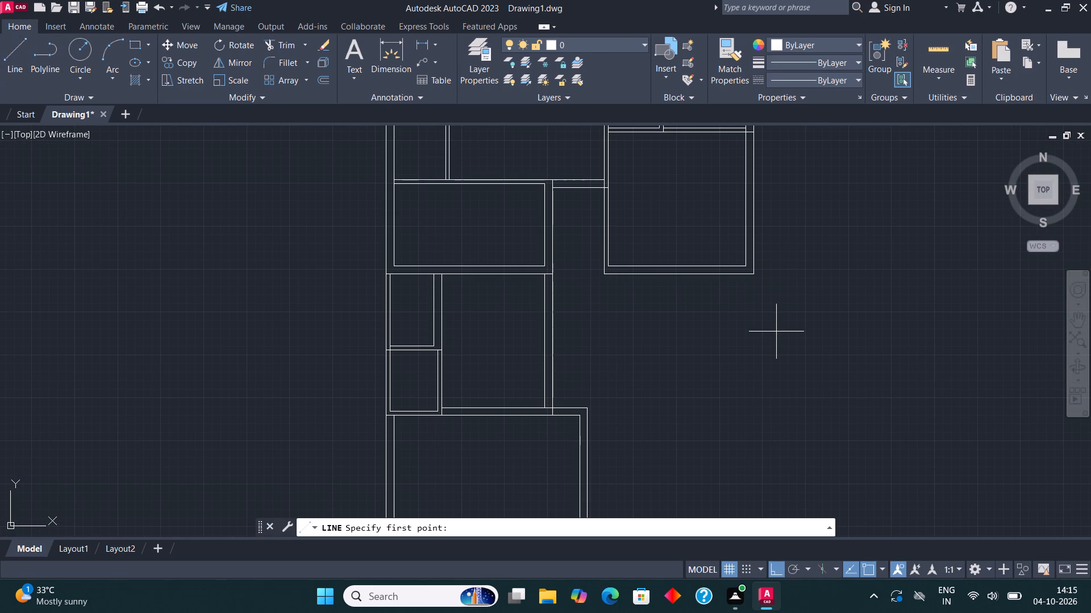
scroll(701, 253, up, 2)
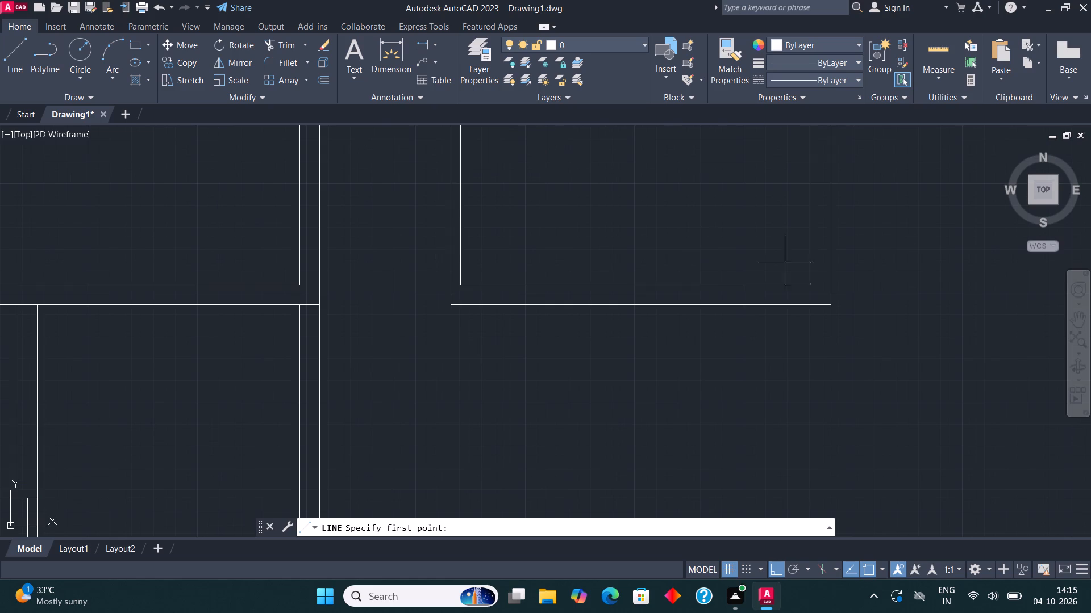
click(832, 308)
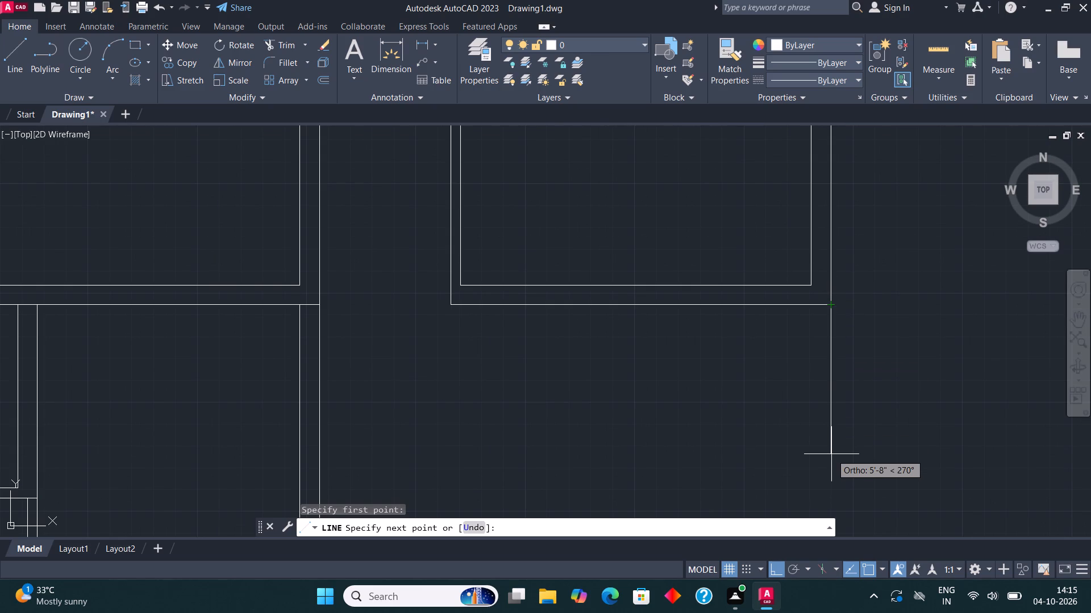
text(13')
key(Return)
scroll(821, 409, down, 4)
scroll(821, 408, up, 2)
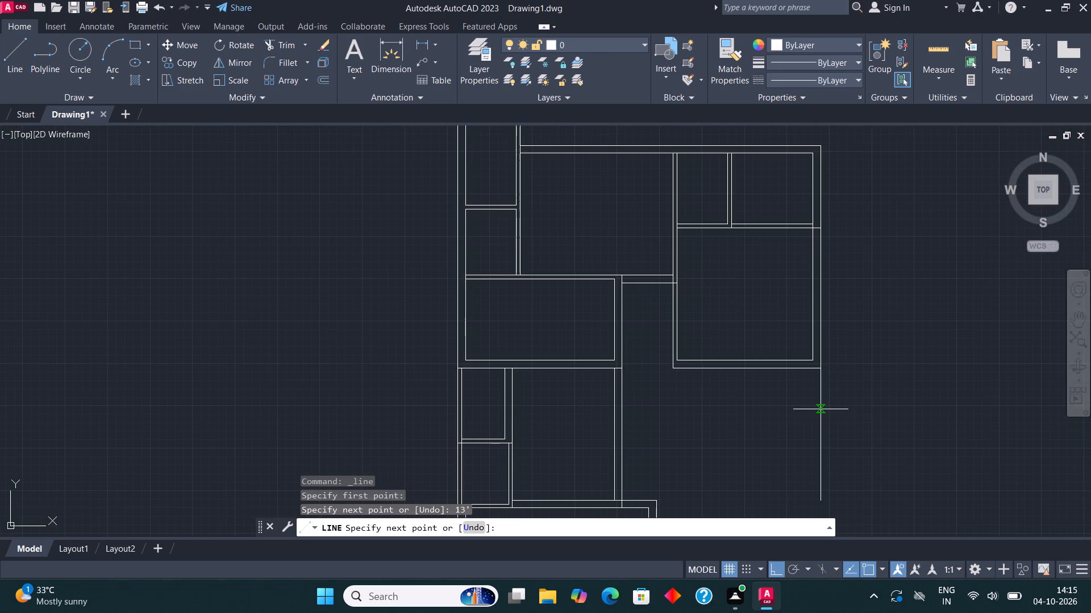
key(Escape)
Copy the new 13' vertical line 9" inward to the left to form the wall thickness.
click(821, 417)
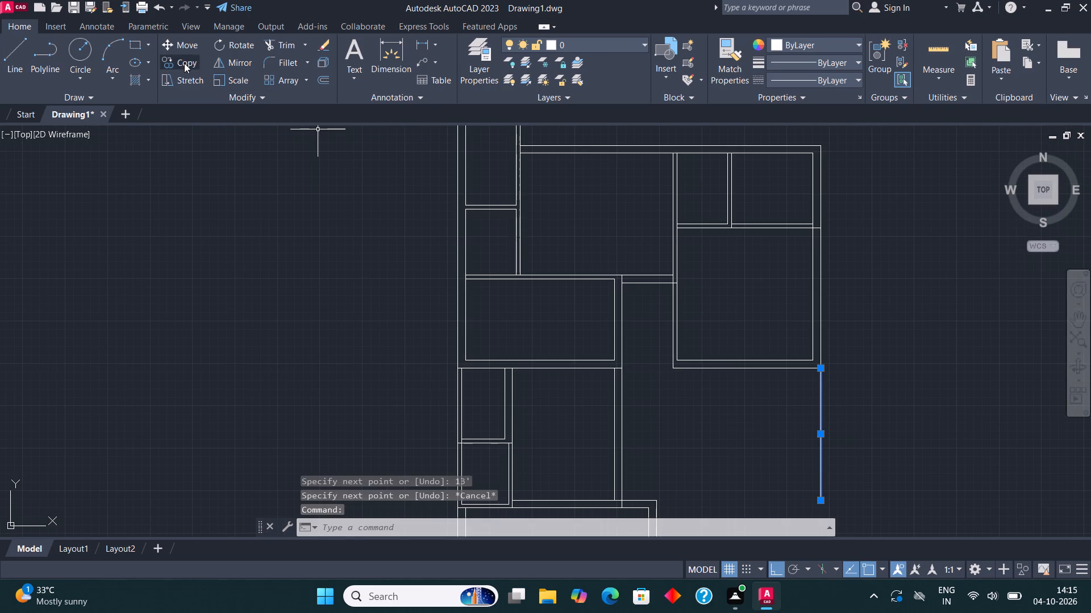
click(184, 61)
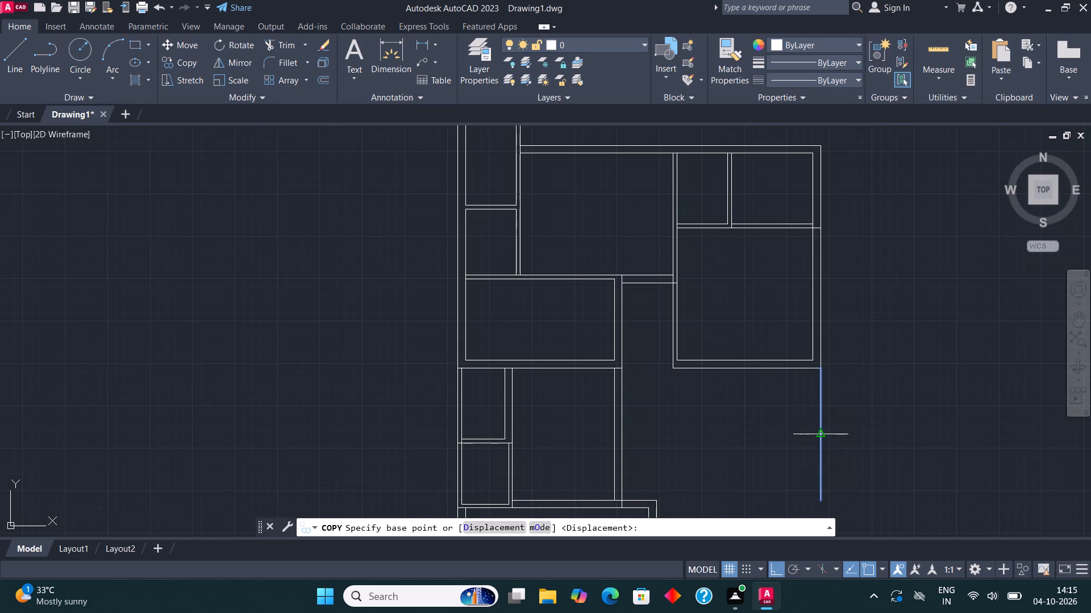
click(825, 433)
text(9")
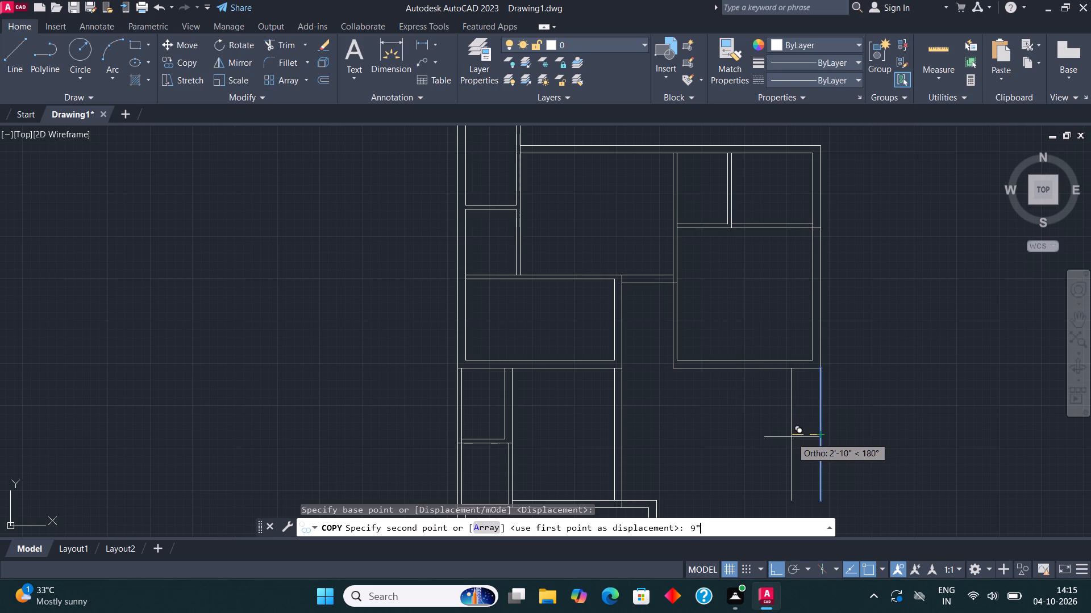
key(Return)
key(Escape)
Draw a line from the top of the copied inner wall line 13' down, continuing 18' horizontally to the left.
middle_drag(844, 360, 807, 221)
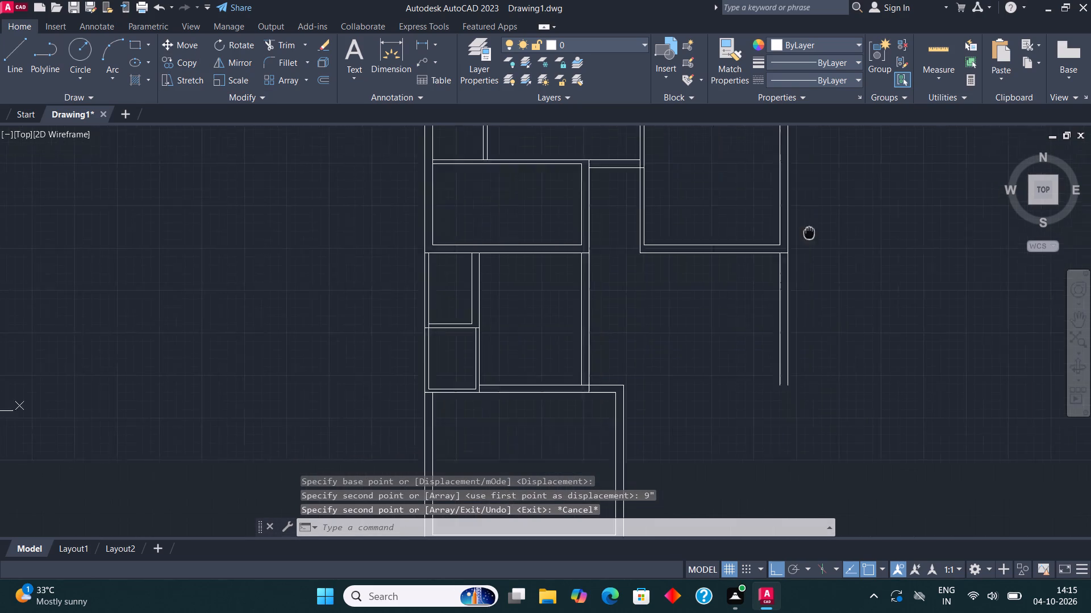
middle_drag(807, 221, 823, 249)
click(11, 51)
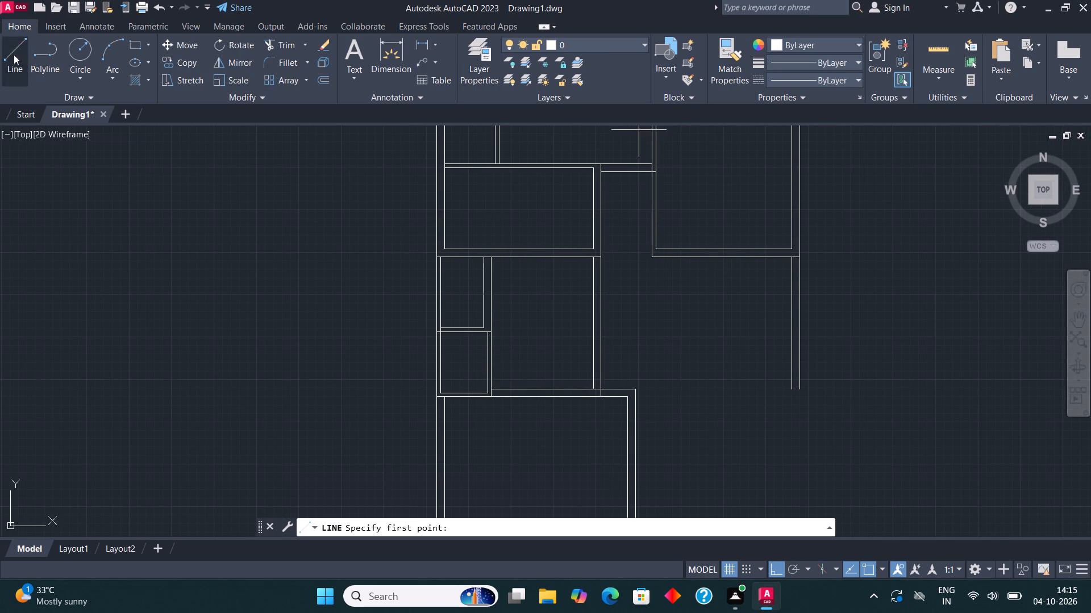
middle_drag(659, 272, 641, 316)
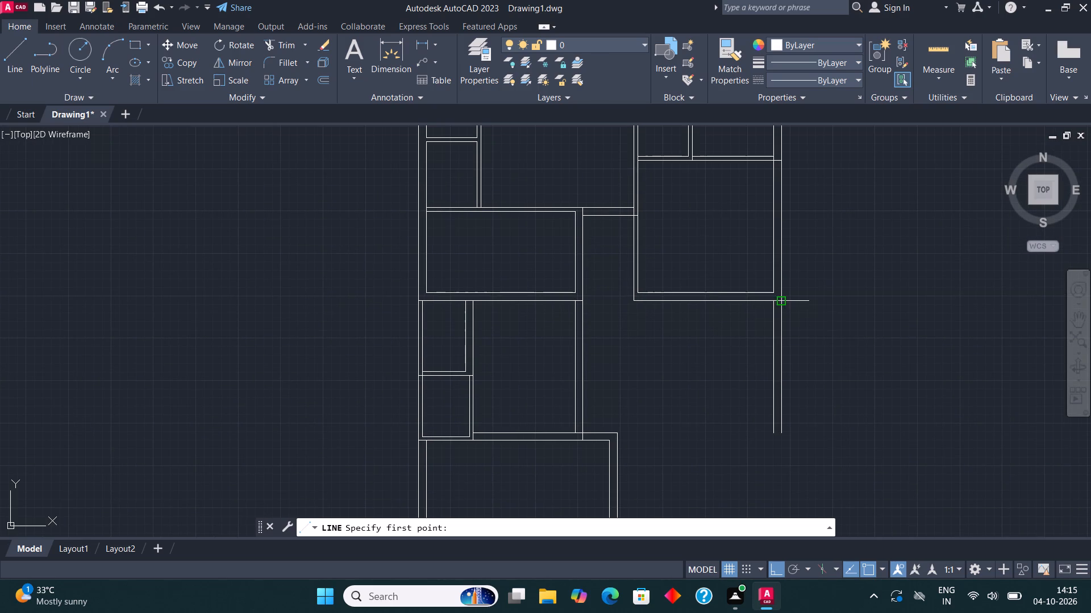
click(775, 304)
text(13')
key(Return)
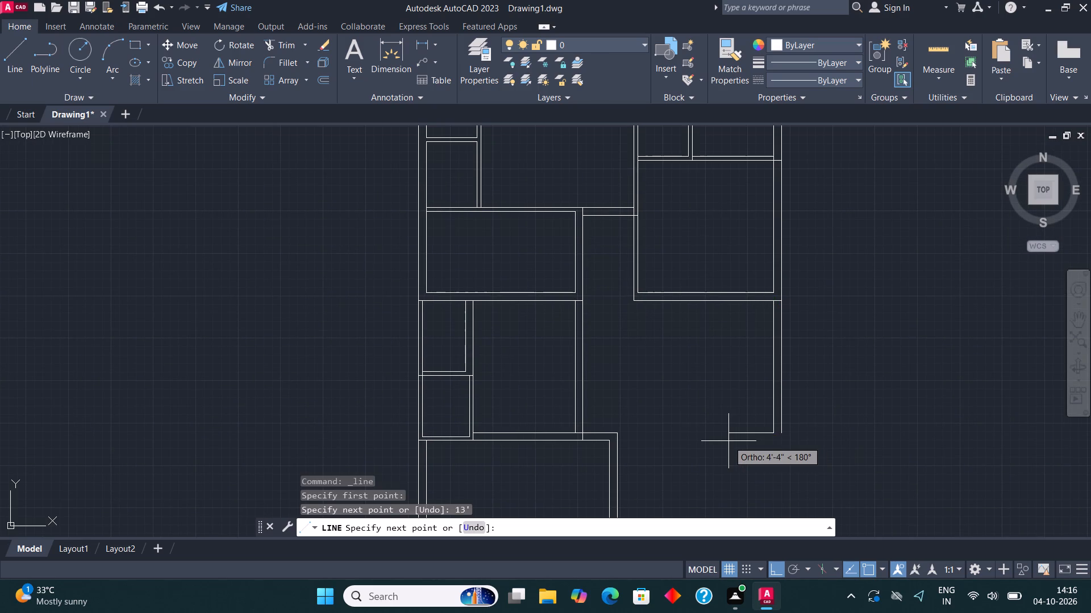
text(18')
key(Return)
key(Escape)
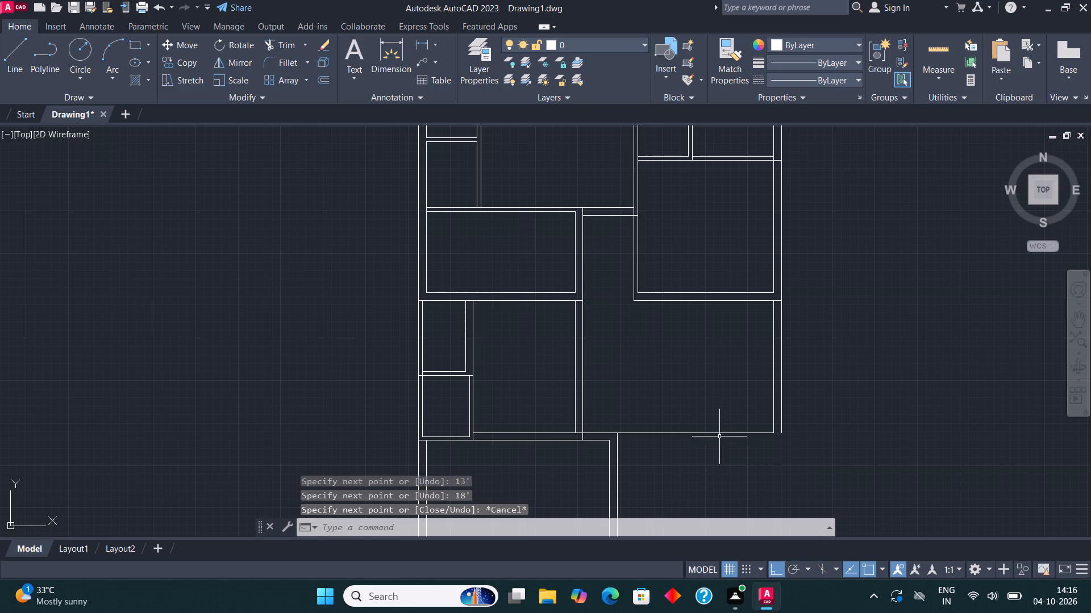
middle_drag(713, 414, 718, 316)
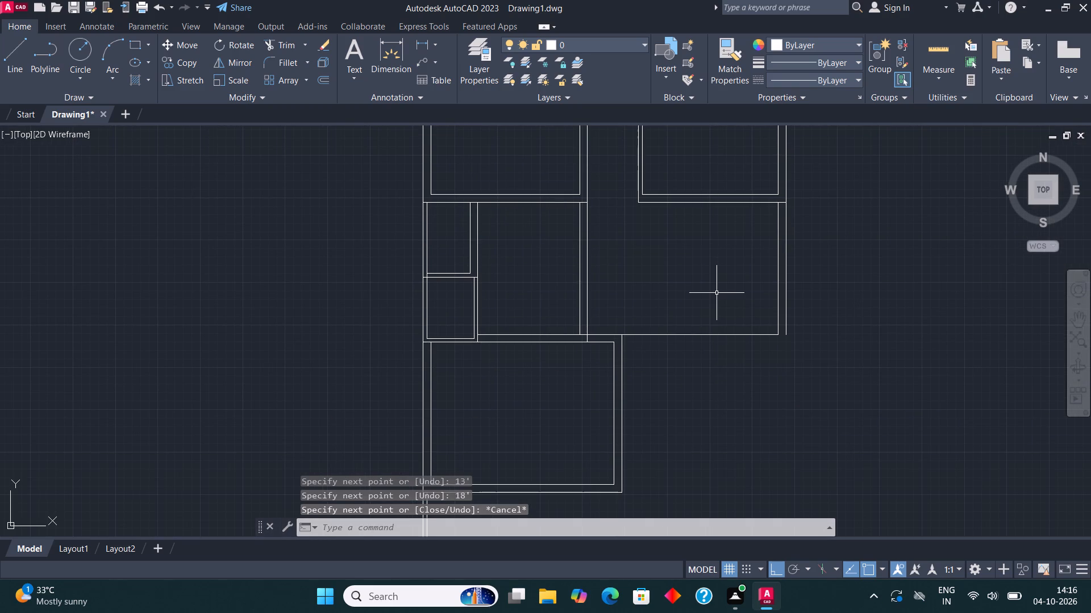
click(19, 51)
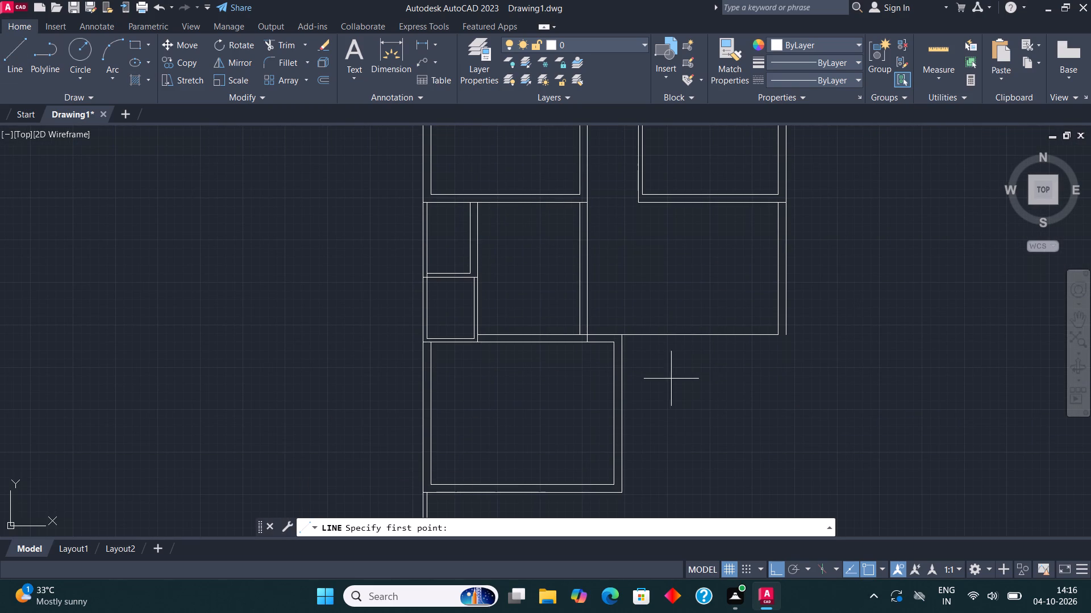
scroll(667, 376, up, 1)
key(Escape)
Fillet the bottom-left room's inner top line with the new outer right wall line to close the outer lower-right corner.
click(282, 60)
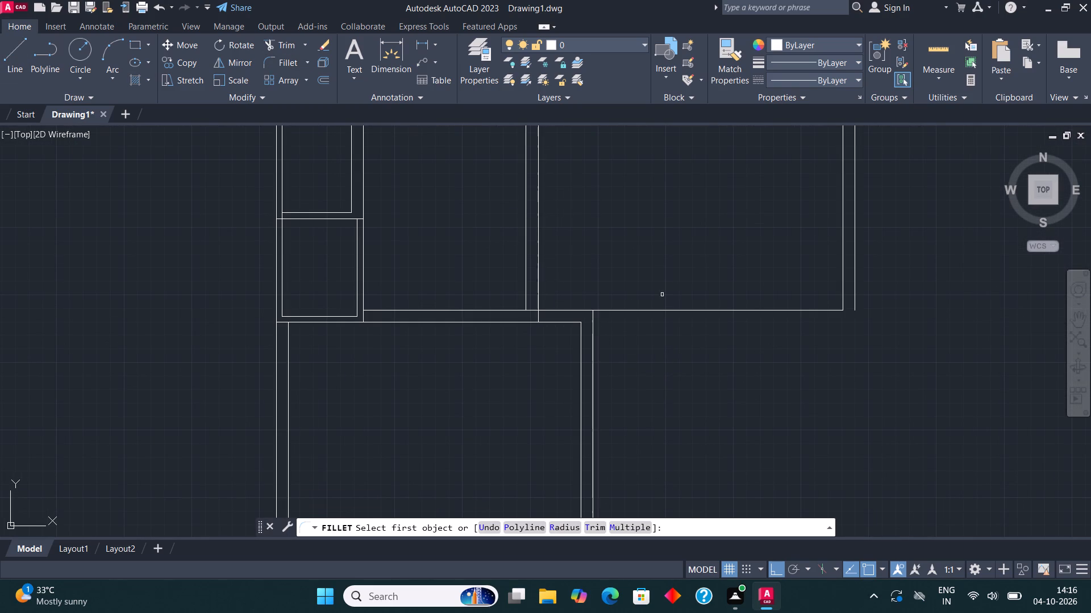
click(568, 321)
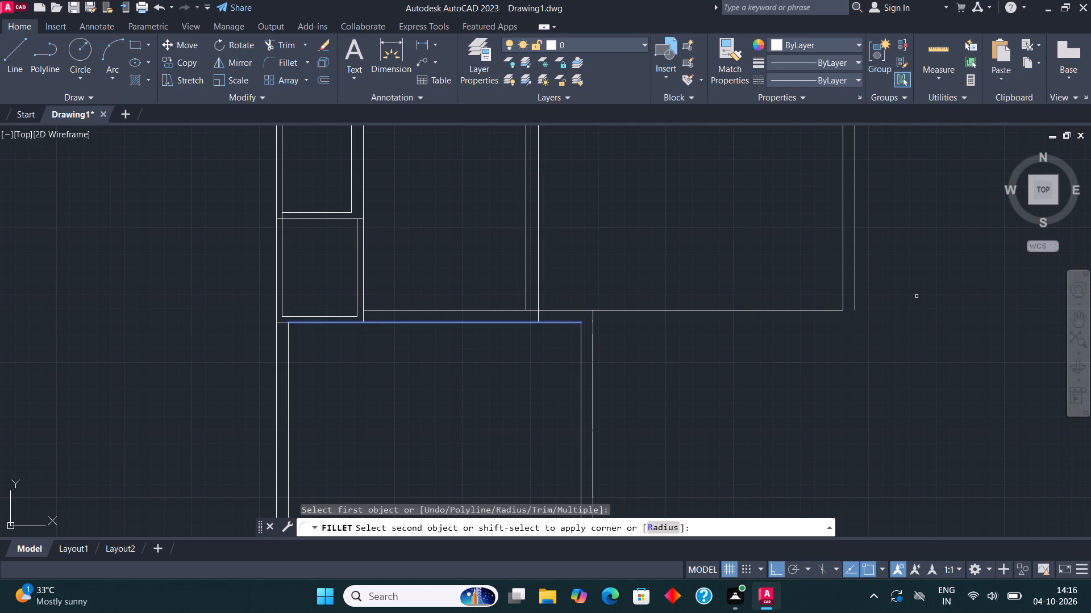
click(855, 265)
Trim the two short vertical stubs crossing the new bottom wall, at the partition's right line and the bottom-left room's outer right line.
scroll(705, 292, down, 1)
scroll(783, 334, down, 2)
scroll(690, 322, up, 3)
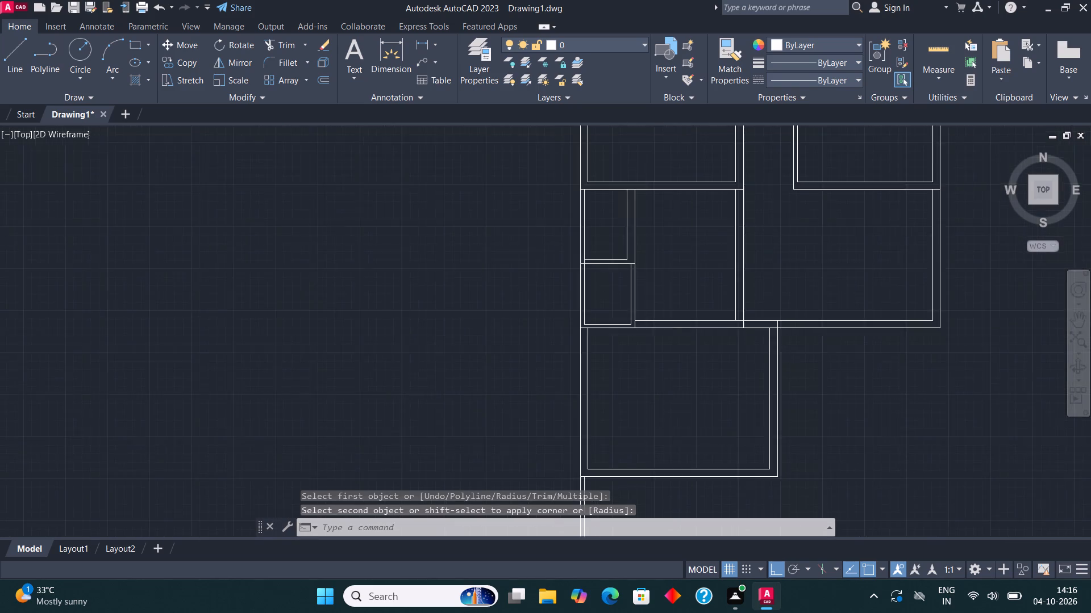
middle_drag(923, 332, 764, 350)
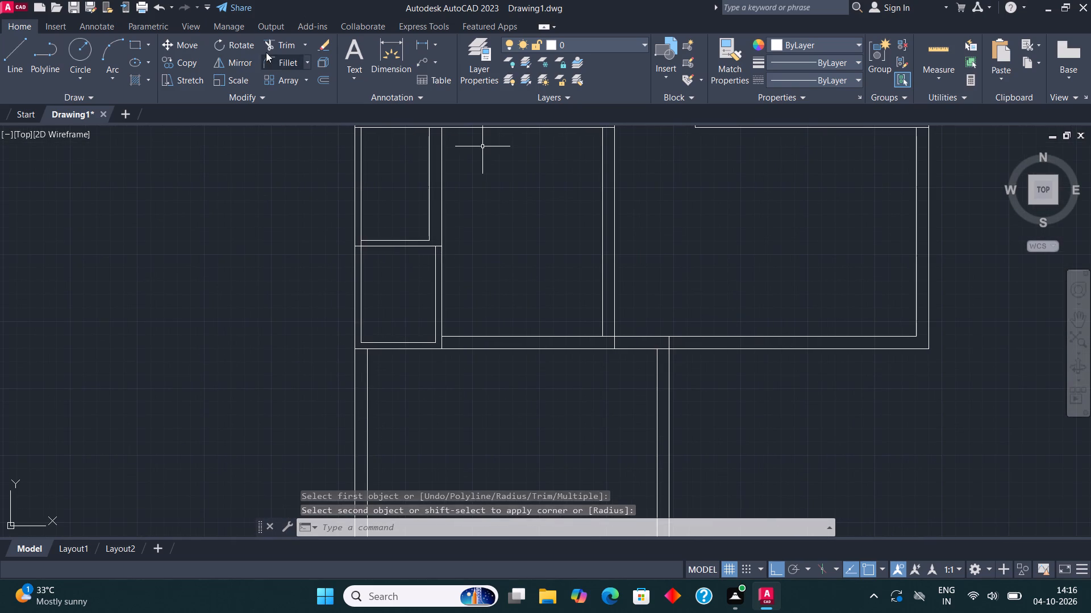
click(281, 44)
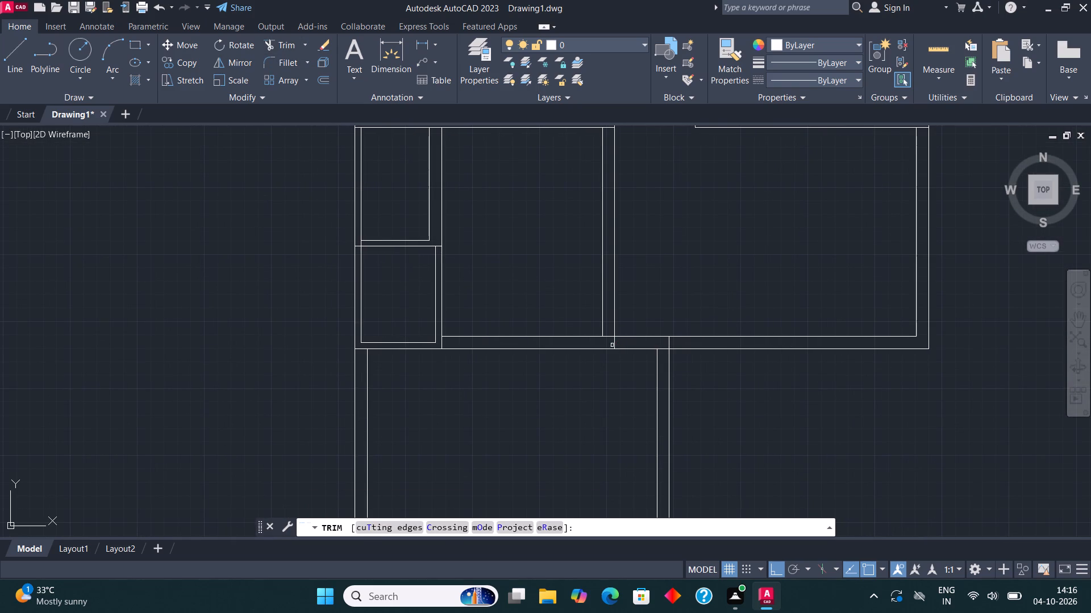
click(612, 345)
click(681, 344)
scroll(624, 264, down, 1)
key(Escape)
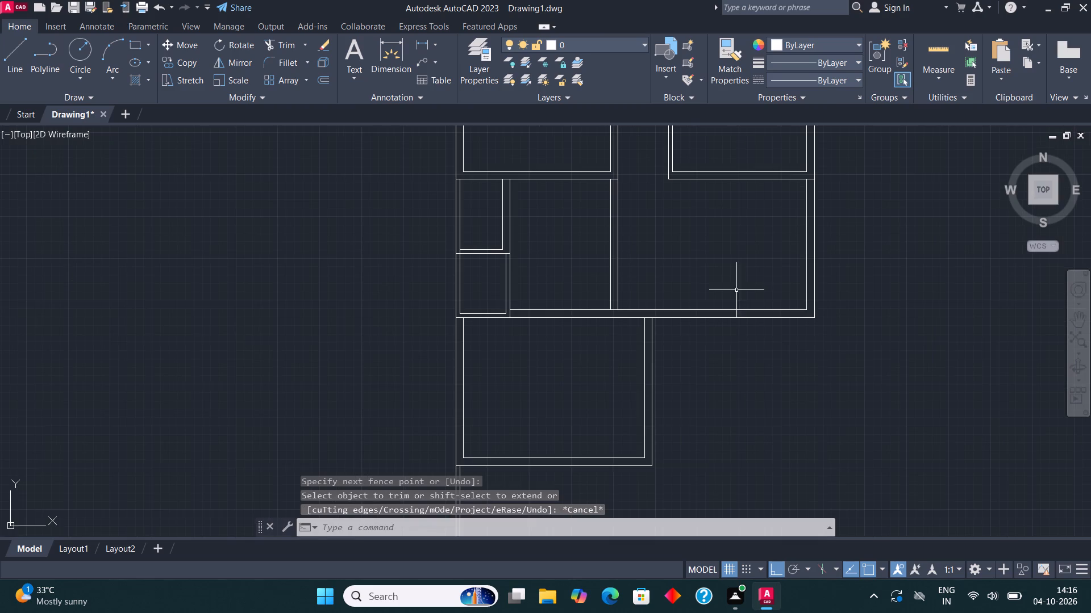
Draw an 8' line straight down from the new right-hand room's outer lower-right corner.
middle_drag(761, 328, 749, 248)
middle_drag(751, 261, 689, 293)
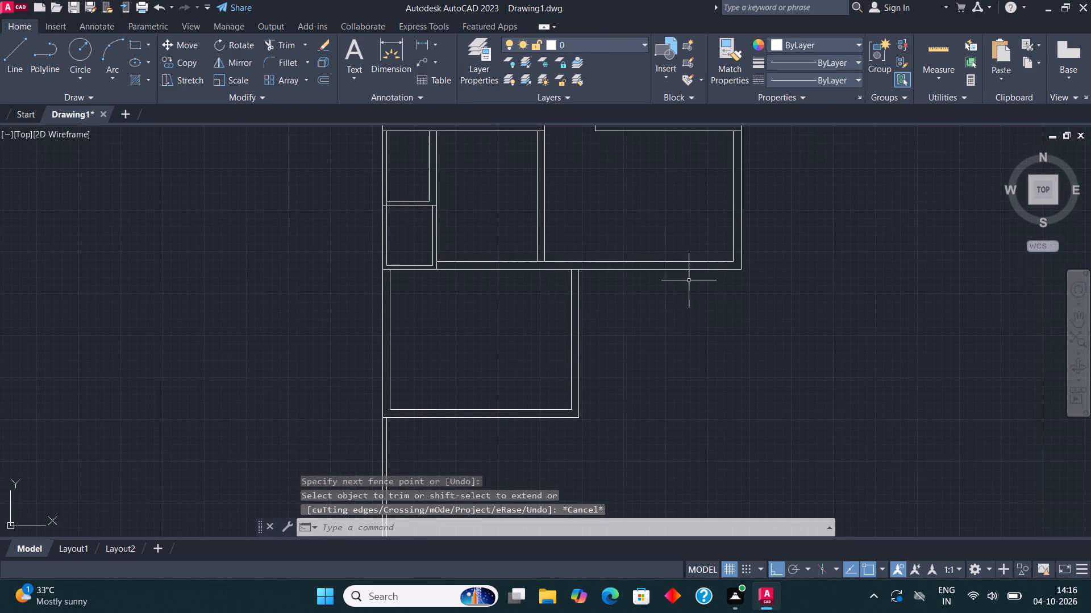
click(17, 57)
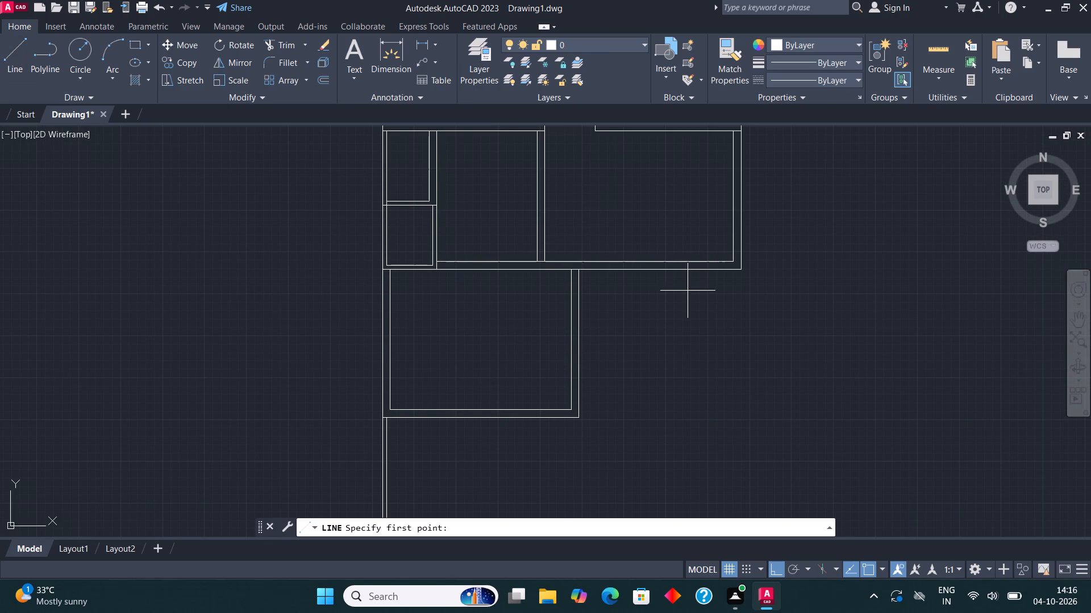
middle_drag(766, 312, 753, 312)
scroll(735, 274, up, 2)
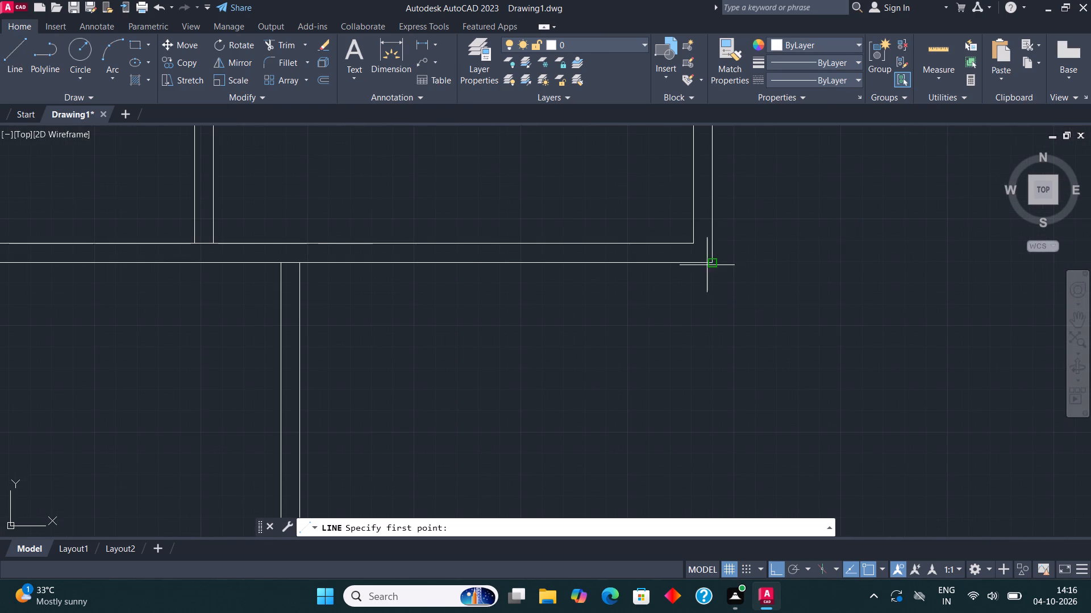
click(711, 259)
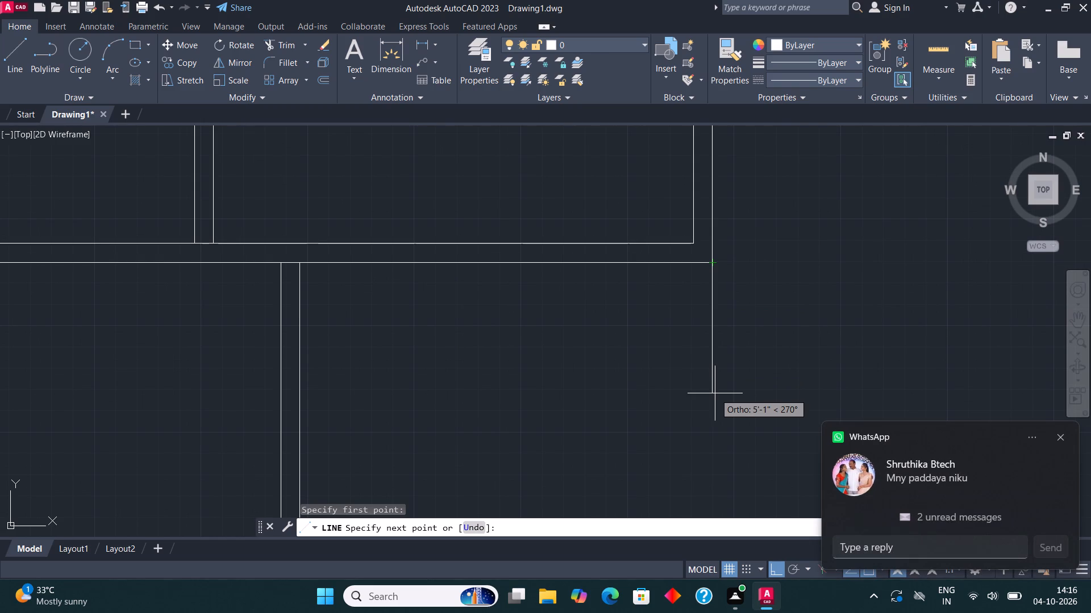
text(8')
key(Return)
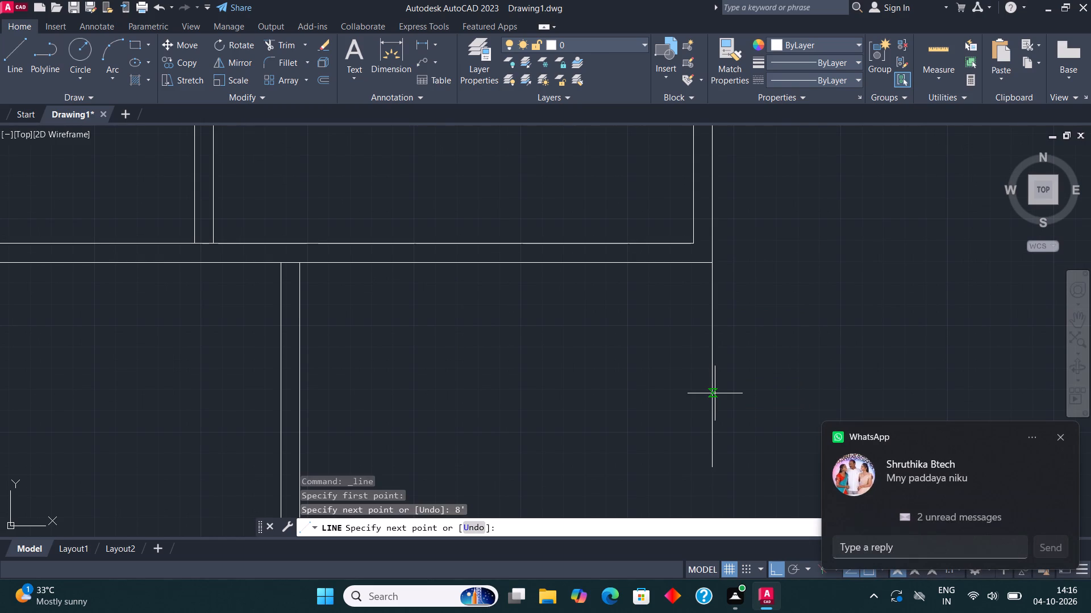
key(Escape)
Copy the new 8' vertical line 9" to the left to form the lower right-hand wall.
click(714, 387)
click(194, 57)
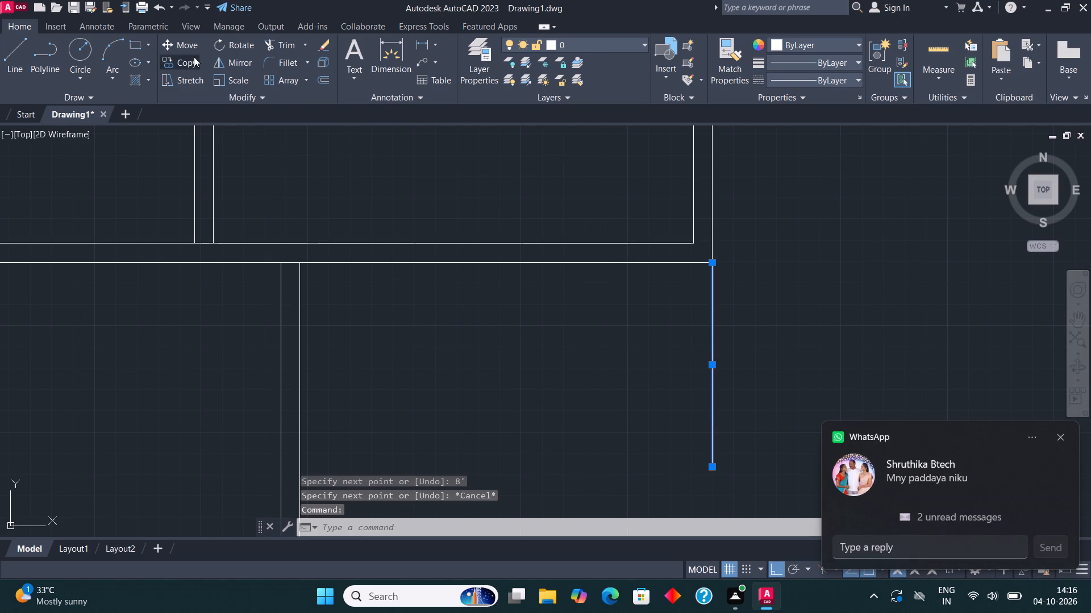
click(712, 355)
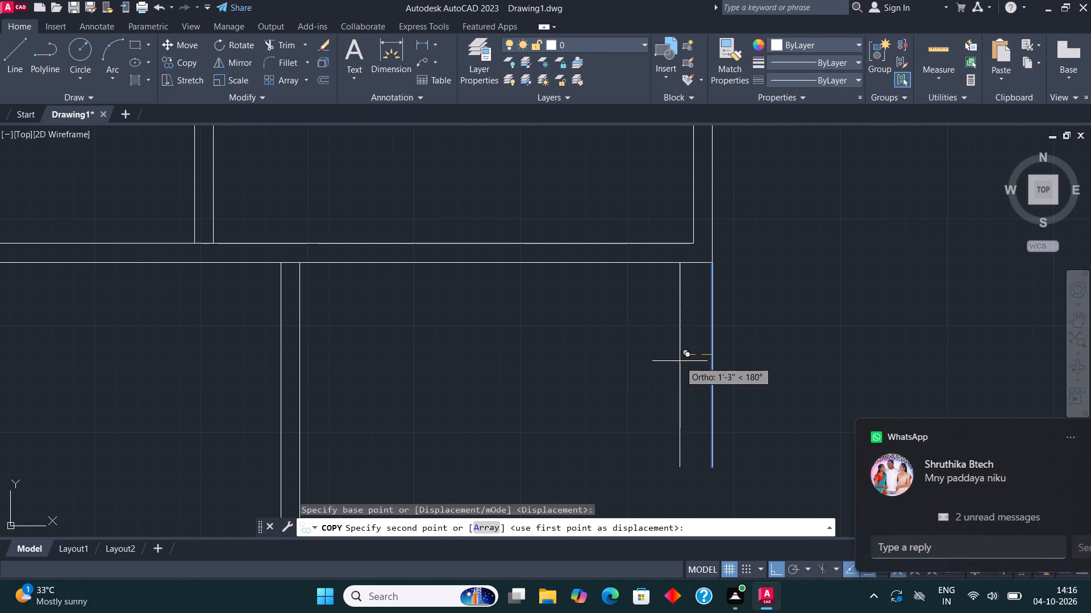
text(9")
key(Return)
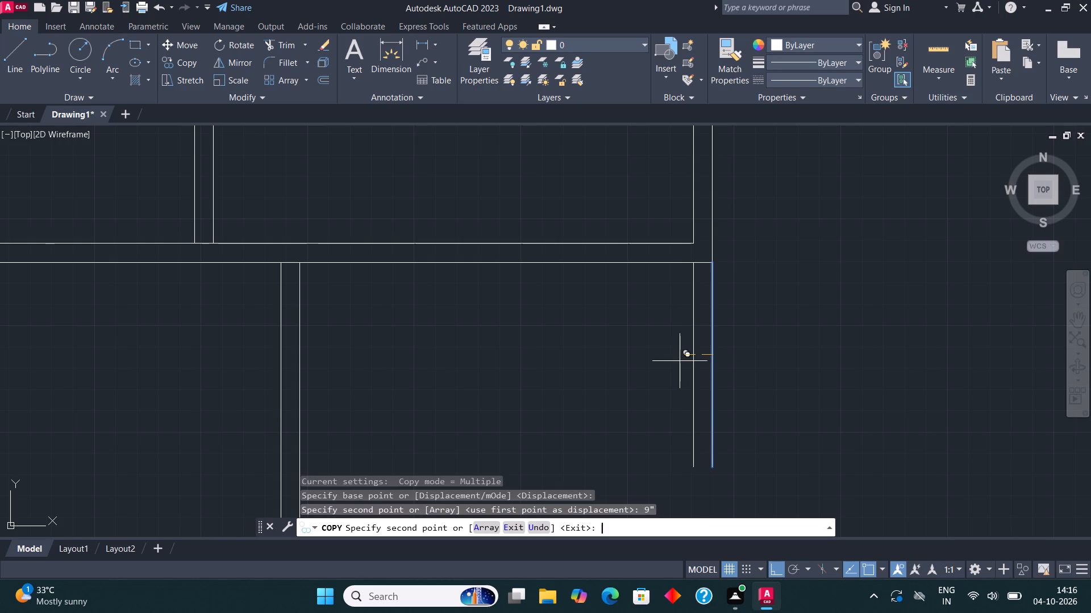
key(Escape)
Draw a 15' line left from the copied wall line's lower end, continuing toward the bottom-left room's outer right wall line.
scroll(682, 363, down, 2)
middle_drag(698, 352, 713, 258)
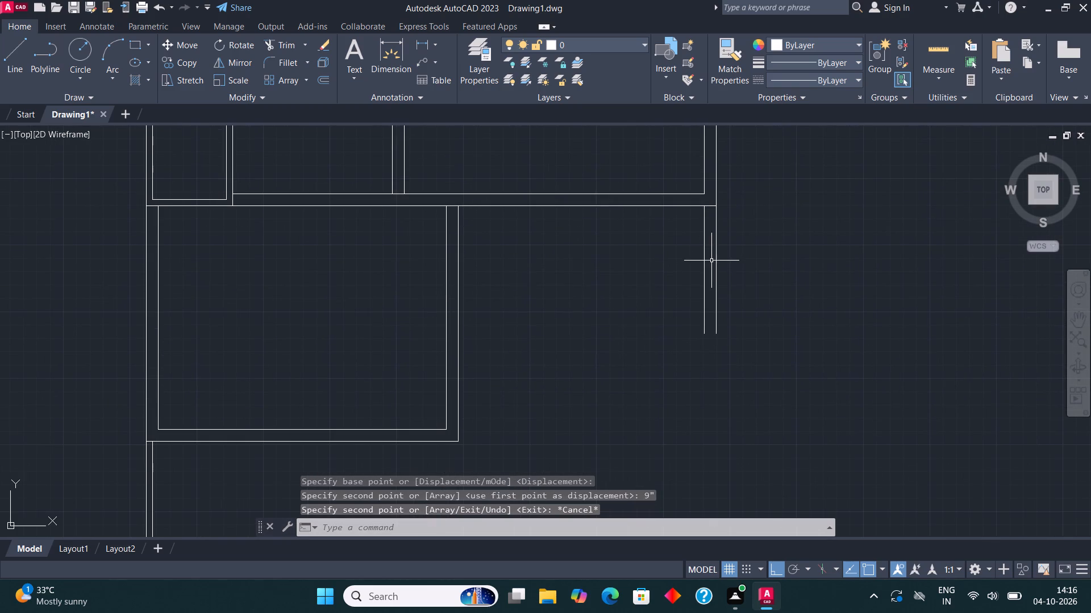
click(8, 44)
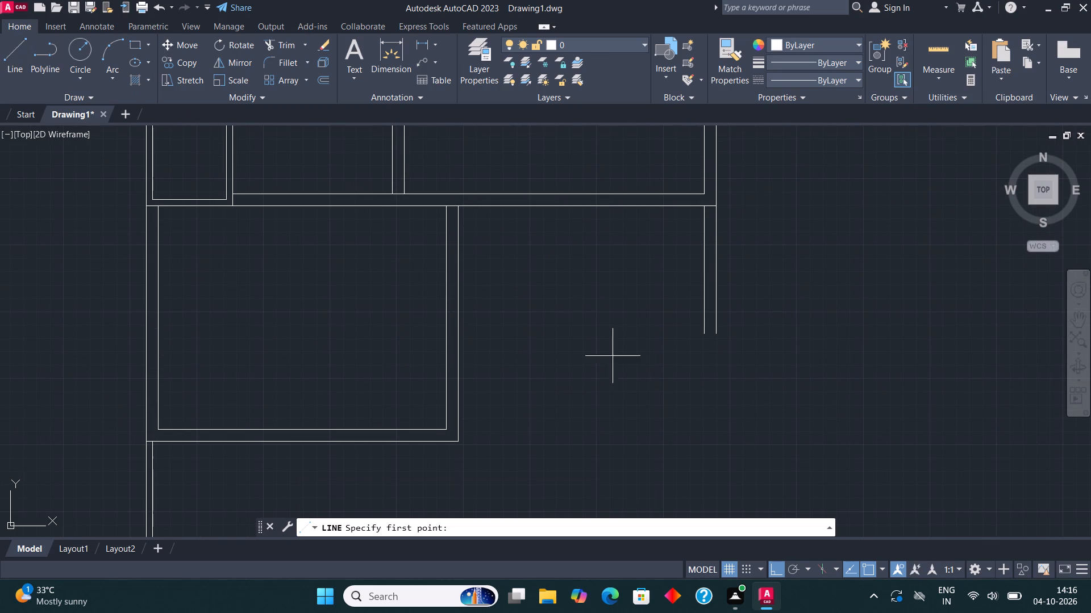
click(701, 337)
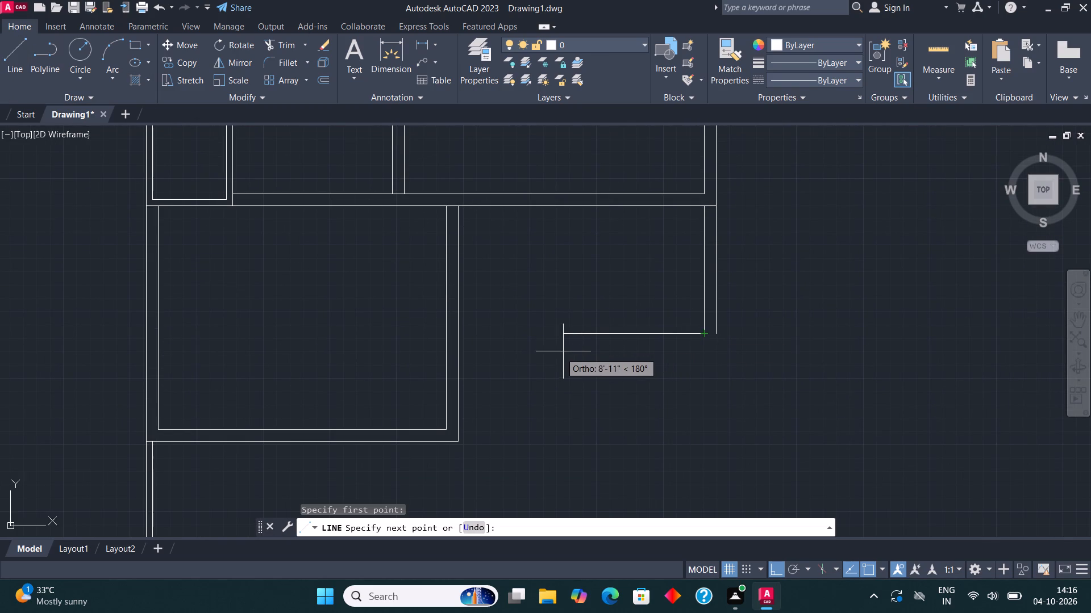
text(15')
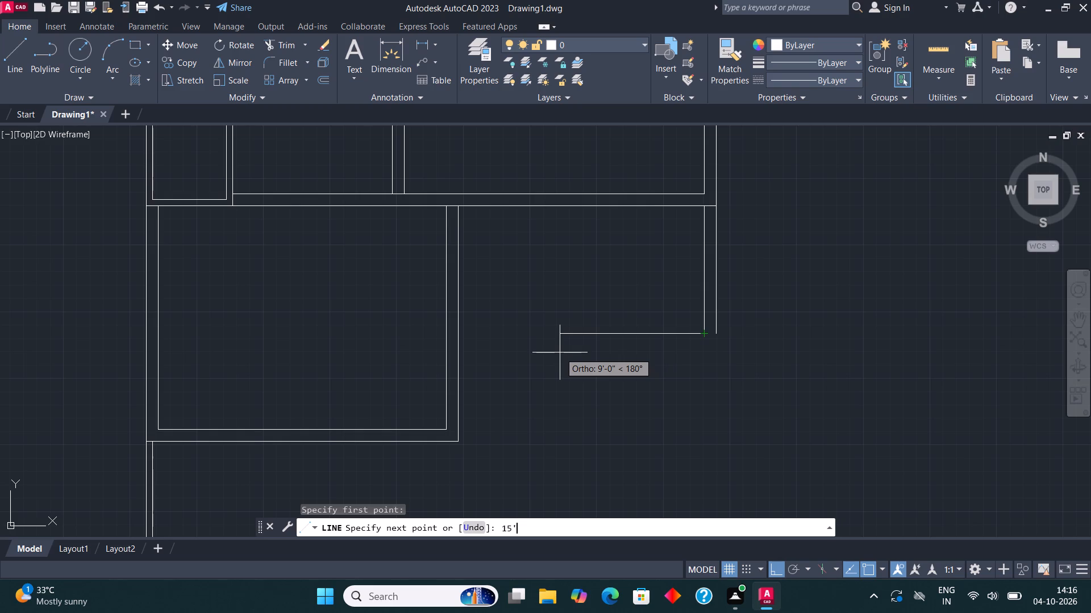
key(Return)
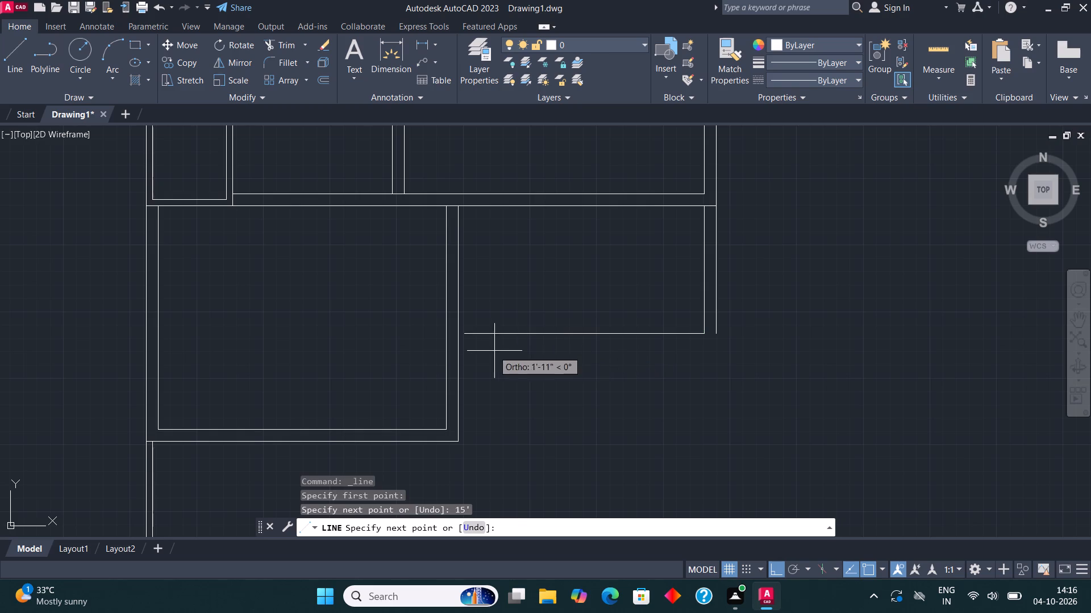
scroll(456, 330, up, 3)
click(452, 339)
scroll(492, 280, down, 1)
key(Escape)
Stretch the 15' line's left end to meet the bottom-left room's outer right wall line.
scroll(630, 310, down, 2)
middle_drag(660, 259, 607, 317)
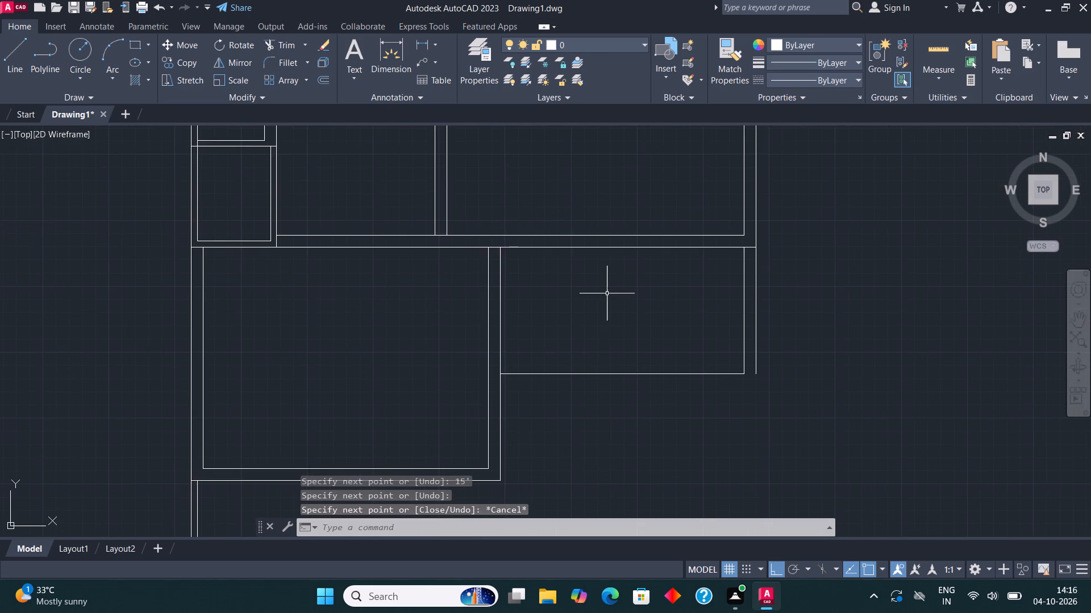
scroll(609, 296, down, 1)
middle_drag(618, 297, 612, 297)
scroll(620, 345, up, 1)
click(619, 342)
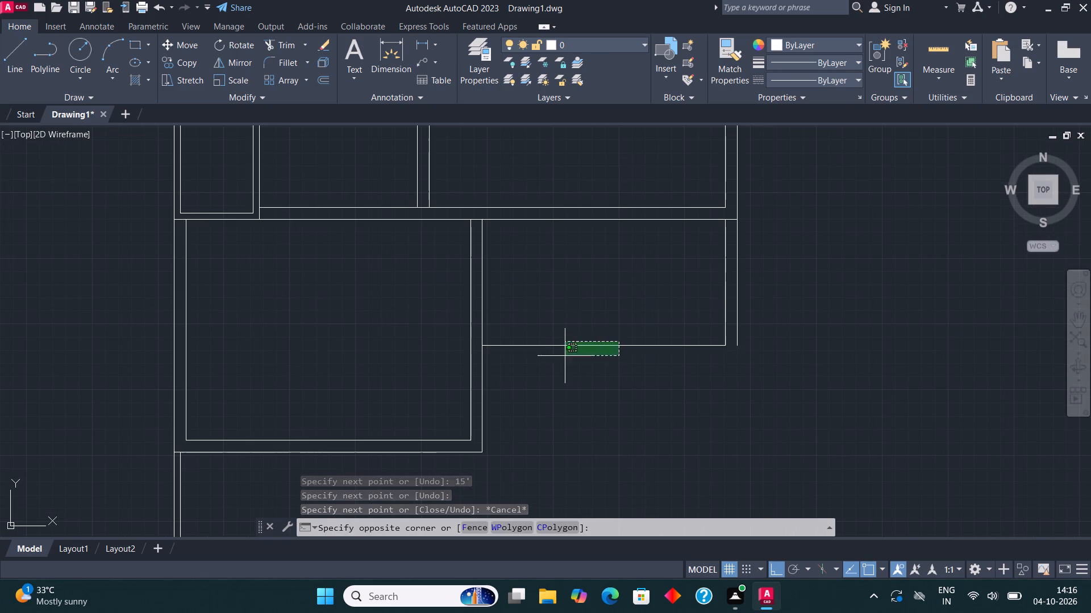
click(565, 356)
scroll(529, 353, up, 1)
scroll(452, 344, up, 2)
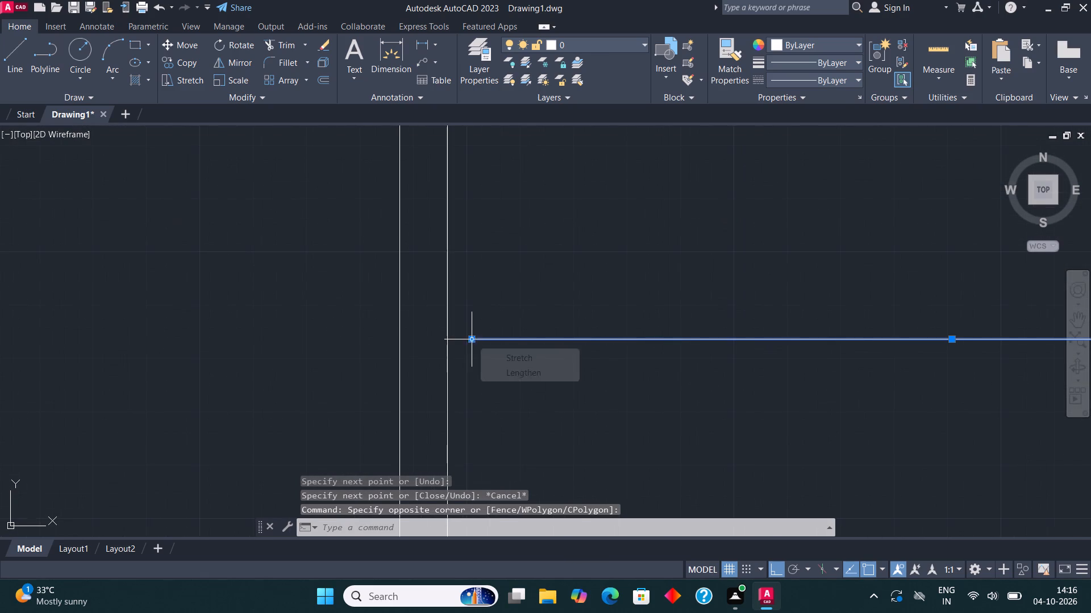
click(472, 337)
click(448, 339)
scroll(511, 276, down, 4)
key(Escape)
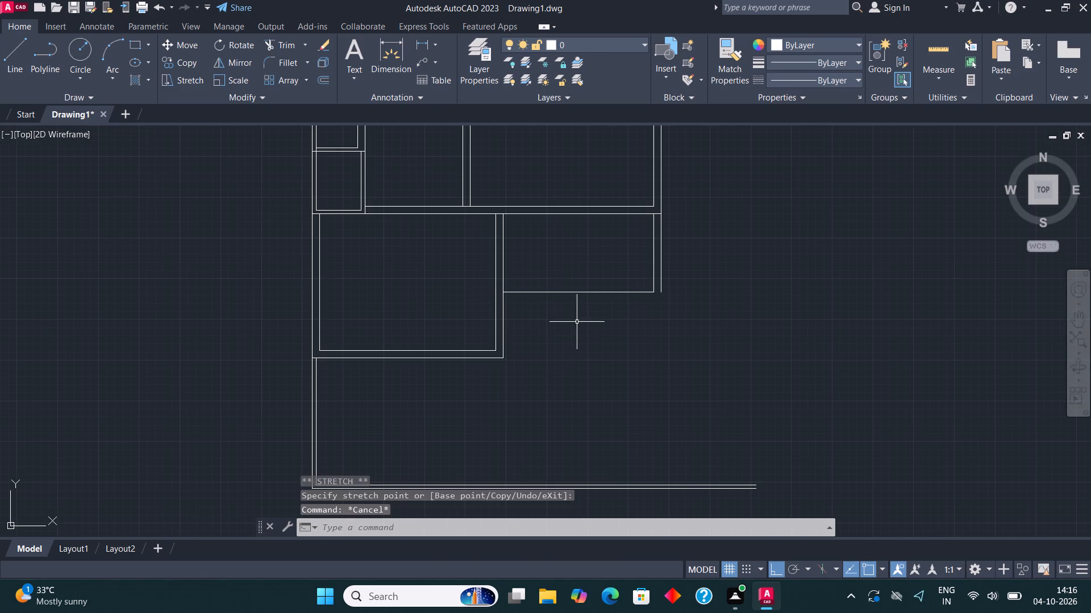
Copy the lower right-hand room's bottom line 9" downward to form its bottom wall.
click(569, 292)
scroll(567, 296, up, 1)
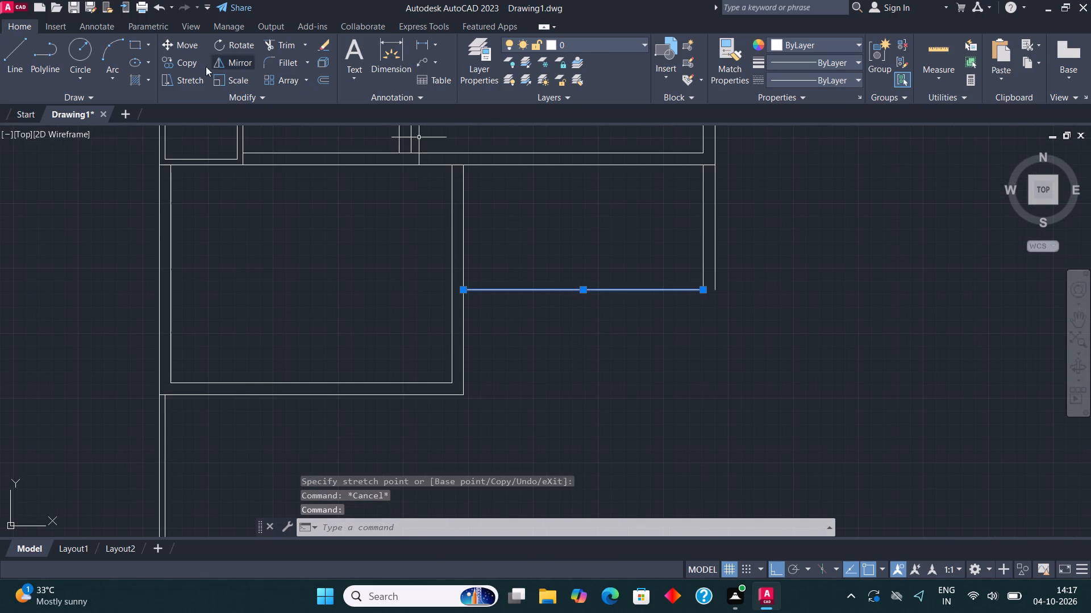
click(187, 62)
click(585, 287)
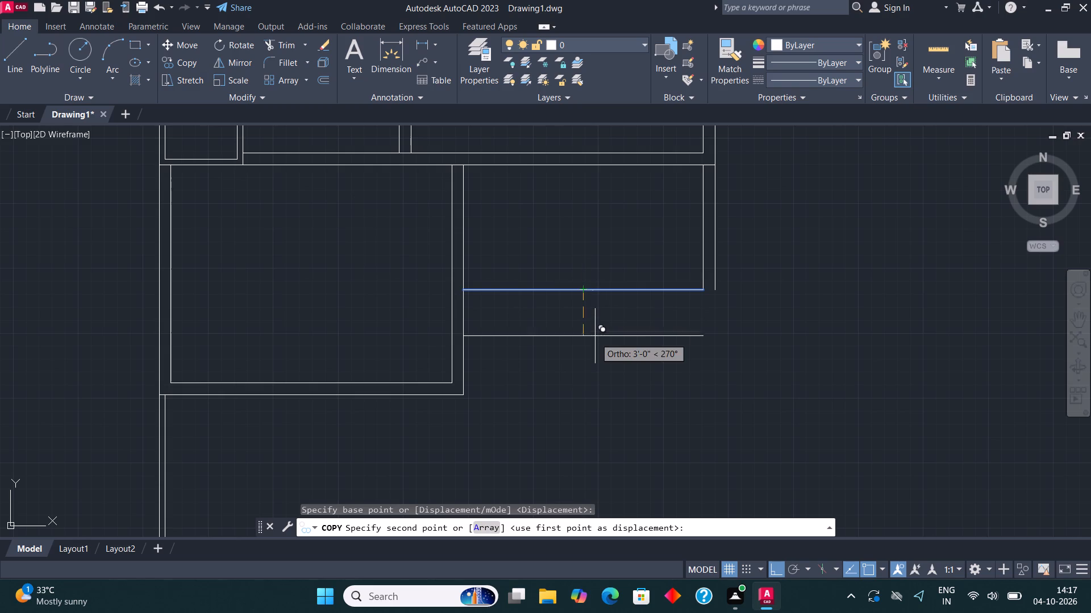
text(9")
key(Return)
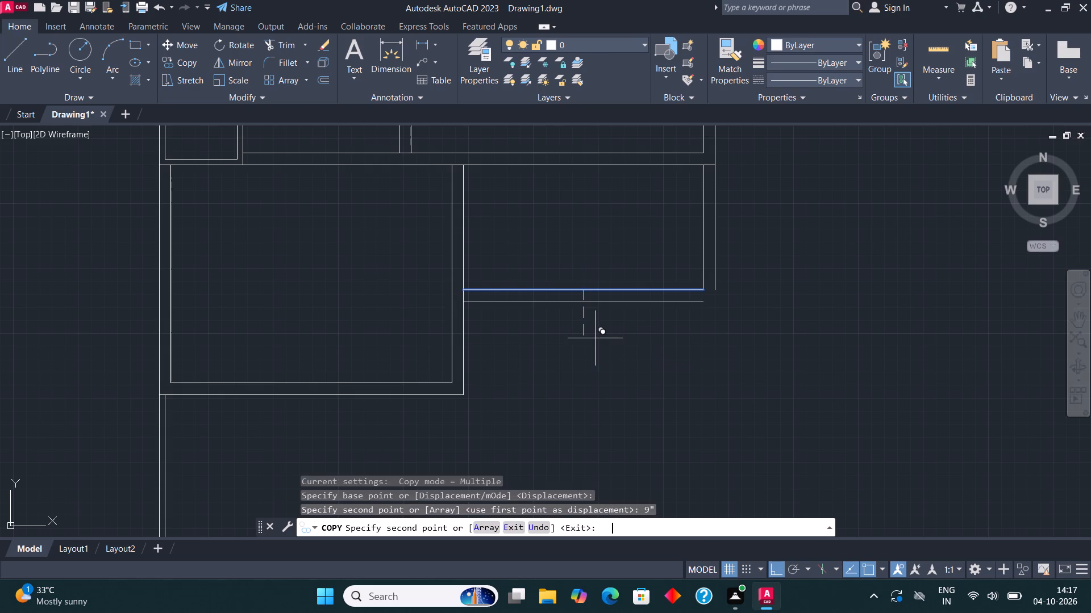
key(Escape)
Fillet the copied bottom wall line with the outer right wall line to close the room's outer lower-right corner.
click(288, 60)
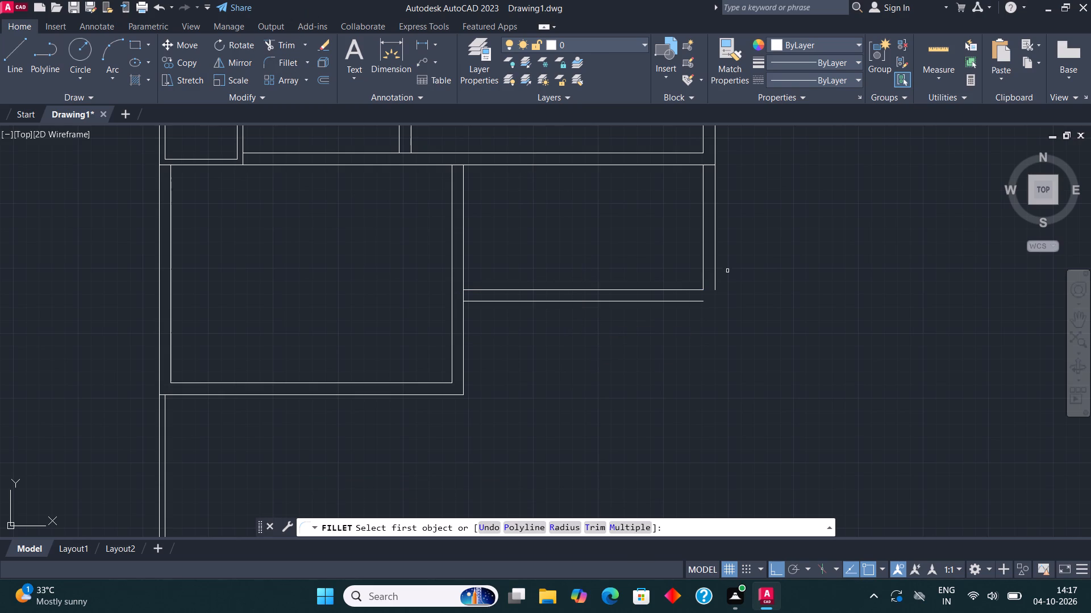
click(674, 301)
click(714, 275)
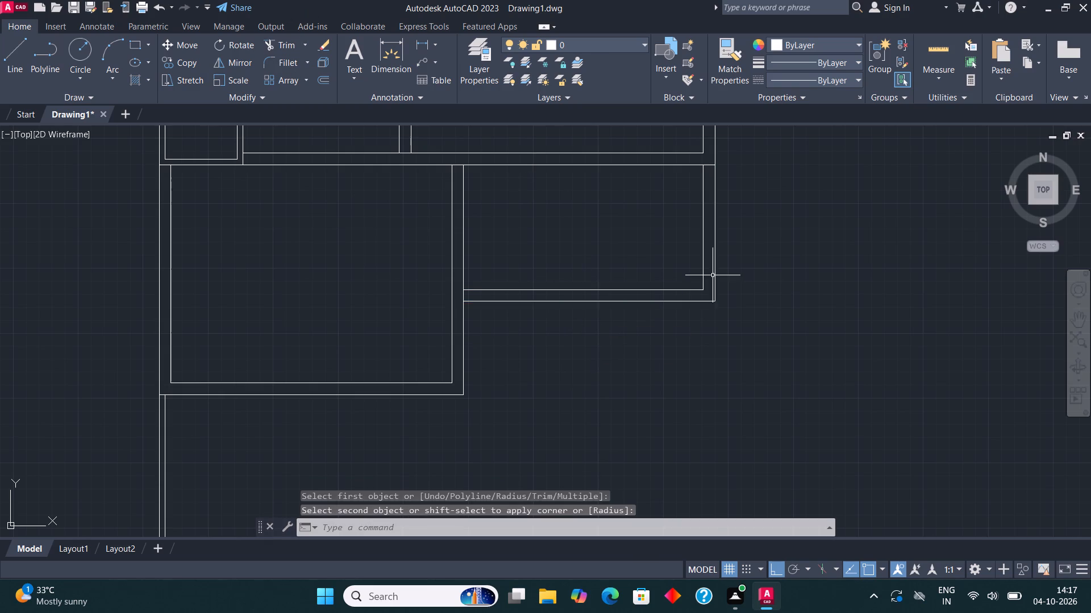
Draw a 4' line right from the top-right room's outer upper-right corner, continuing with a freehand segment straight down.
scroll(678, 285, down, 2)
middle_drag(681, 287, 723, 321)
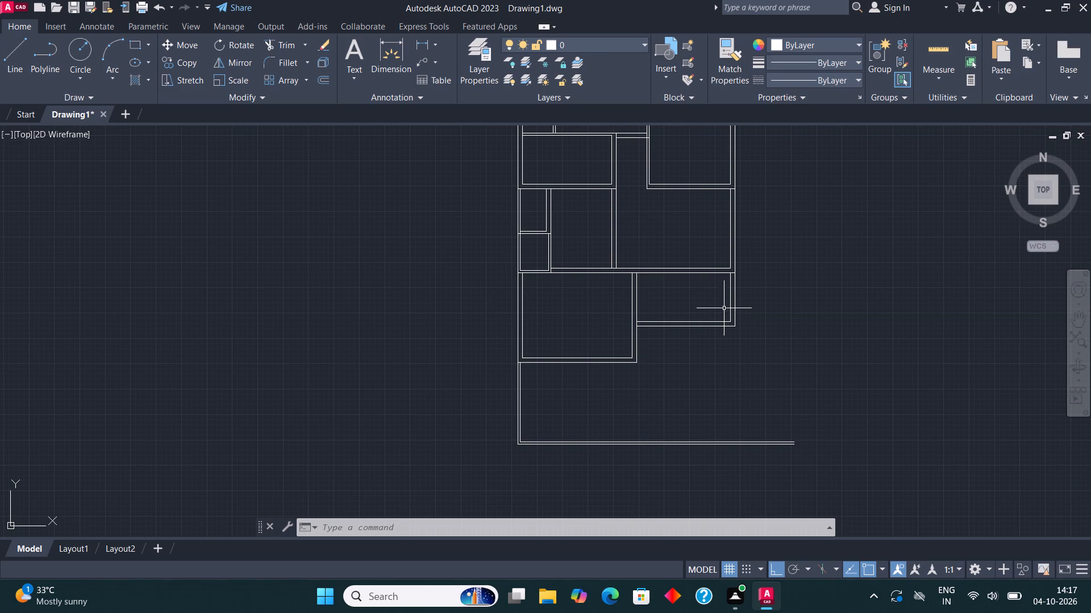
middle_drag(802, 279, 761, 294)
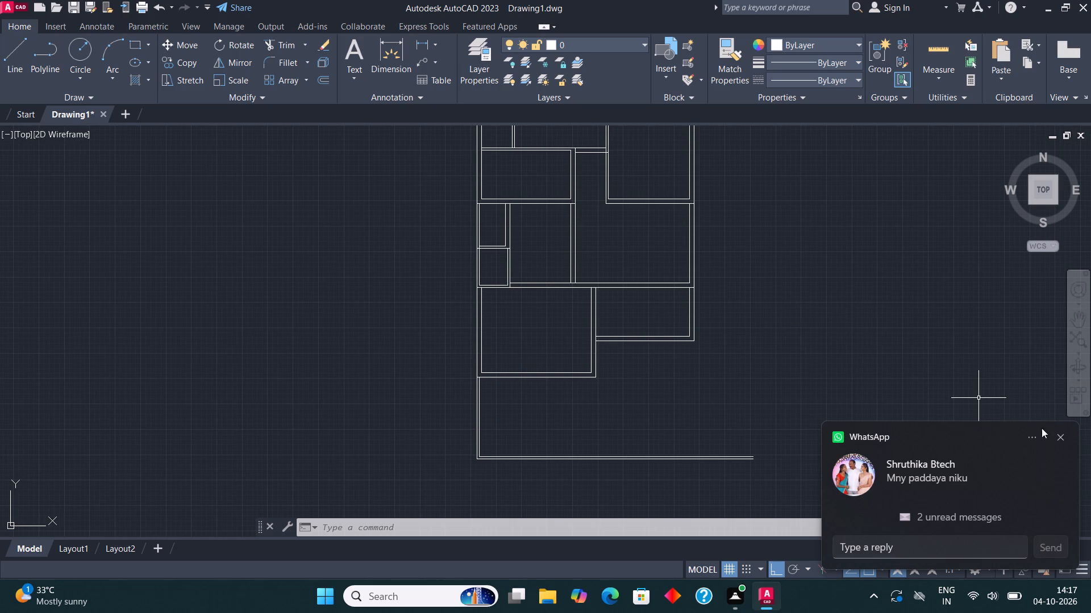
click(1059, 437)
middle_drag(835, 304, 833, 345)
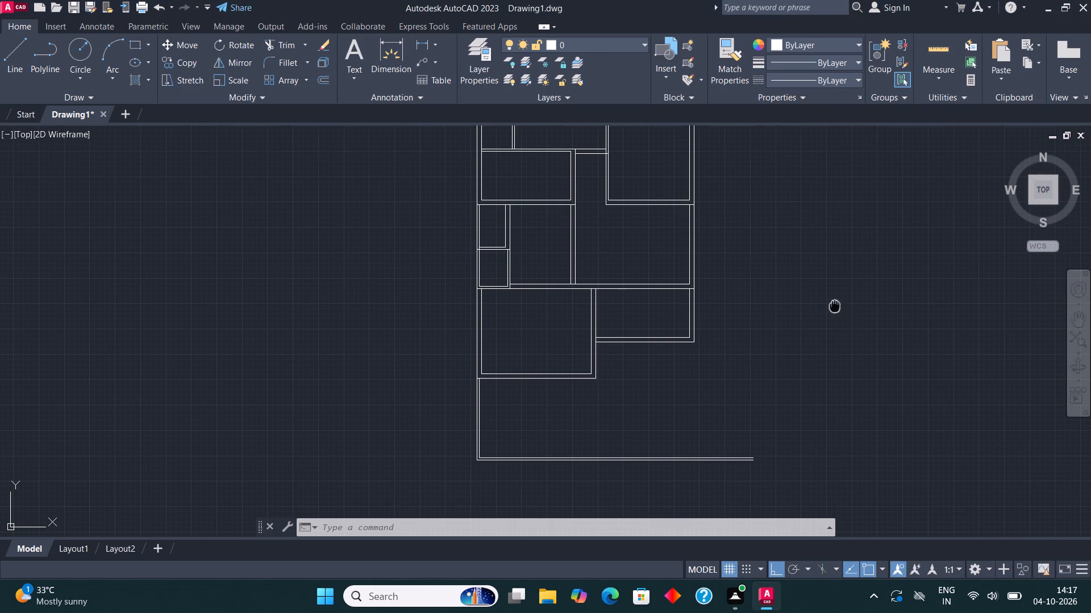
middle_drag(833, 345, 822, 416)
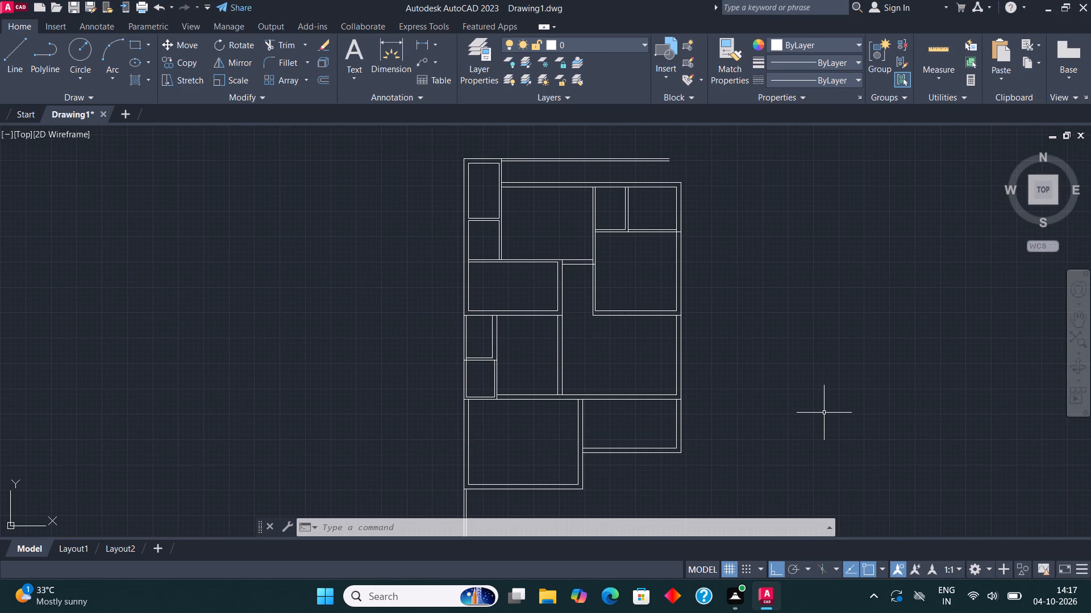
middle_drag(739, 295, 736, 426)
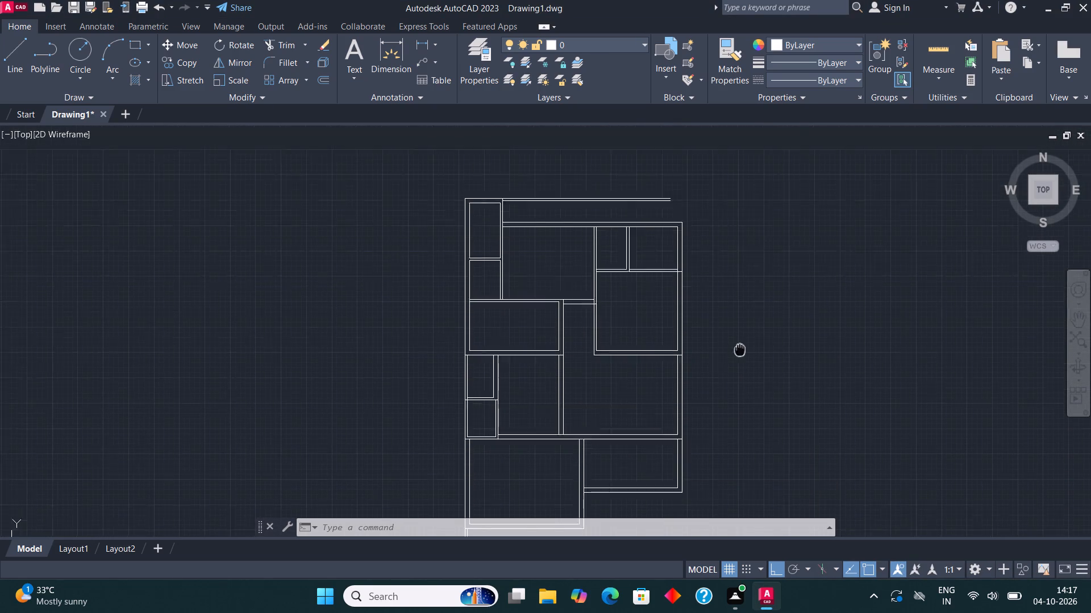
middle_drag(736, 426, 731, 459)
scroll(675, 339, up, 3)
middle_drag(702, 393, 639, 351)
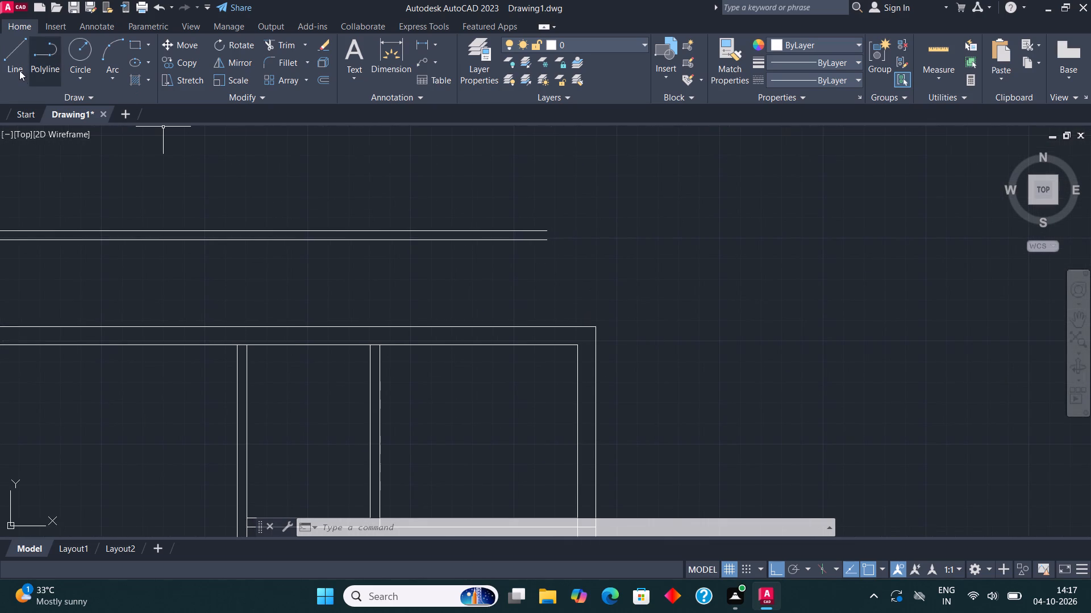
click(14, 62)
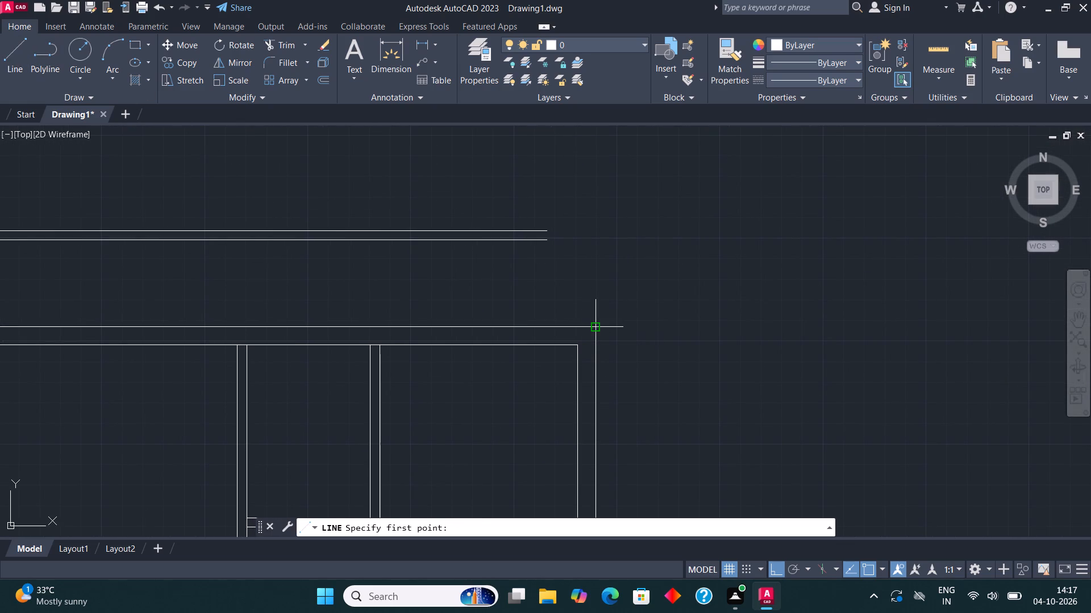
click(593, 325)
text(4')
key(Return)
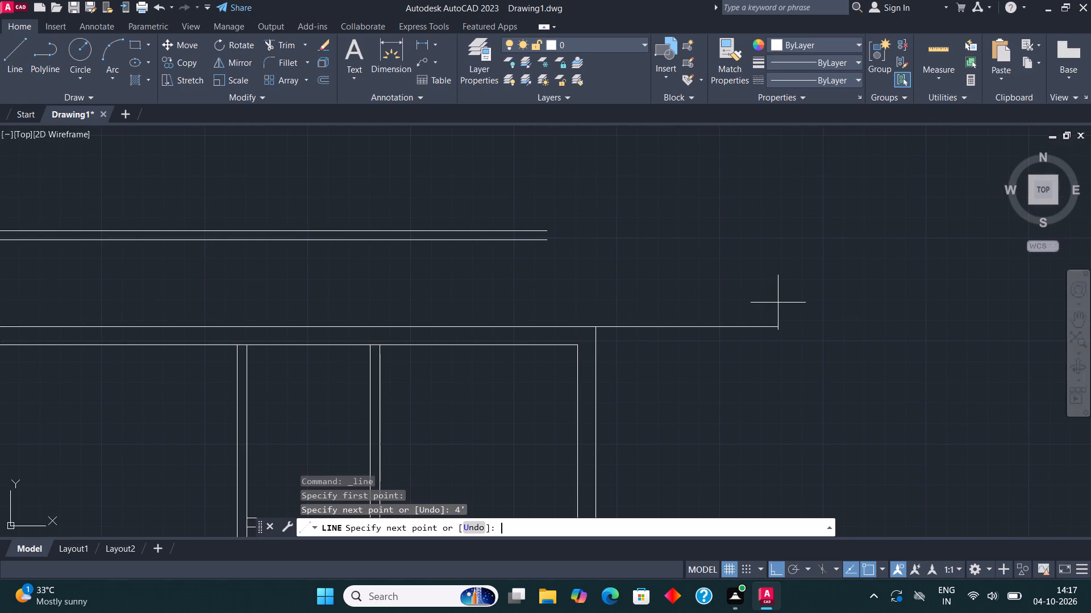
click(738, 457)
key(Escape)
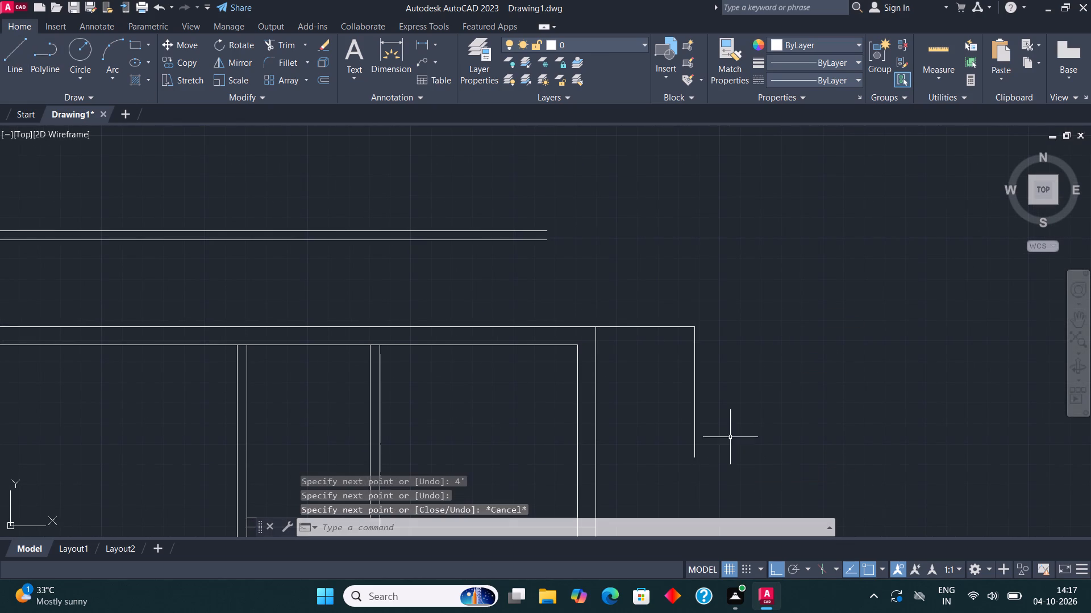
Trim away the 4' horizontal segment, keeping only the new vertical line outside the top-right room.
click(282, 36)
click(284, 43)
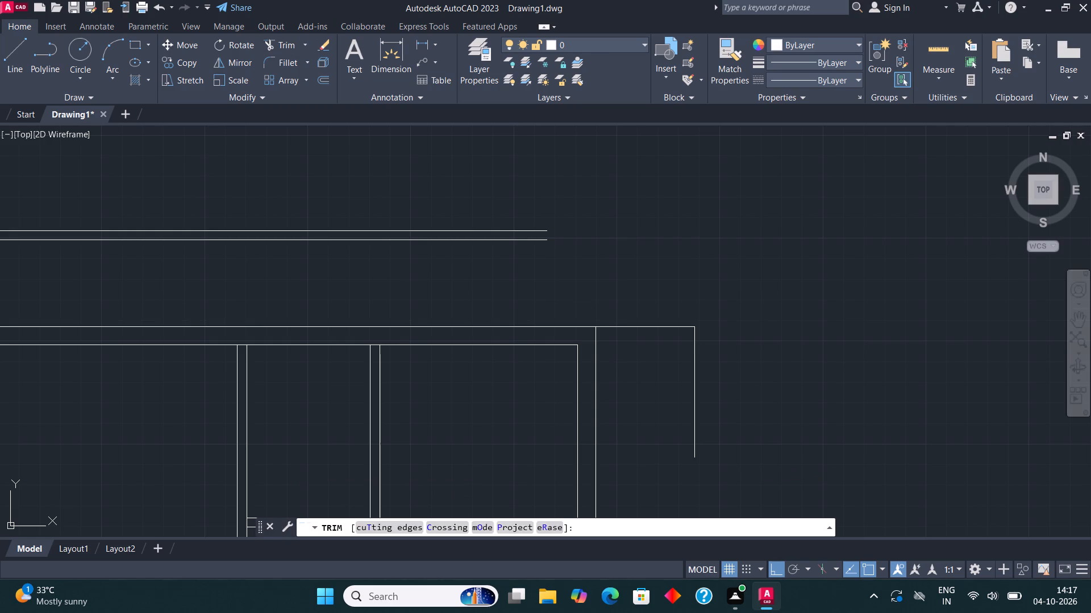
click(622, 372)
click(630, 286)
scroll(632, 287, down, 1)
key(Escape)
middle_drag(715, 304, 669, 233)
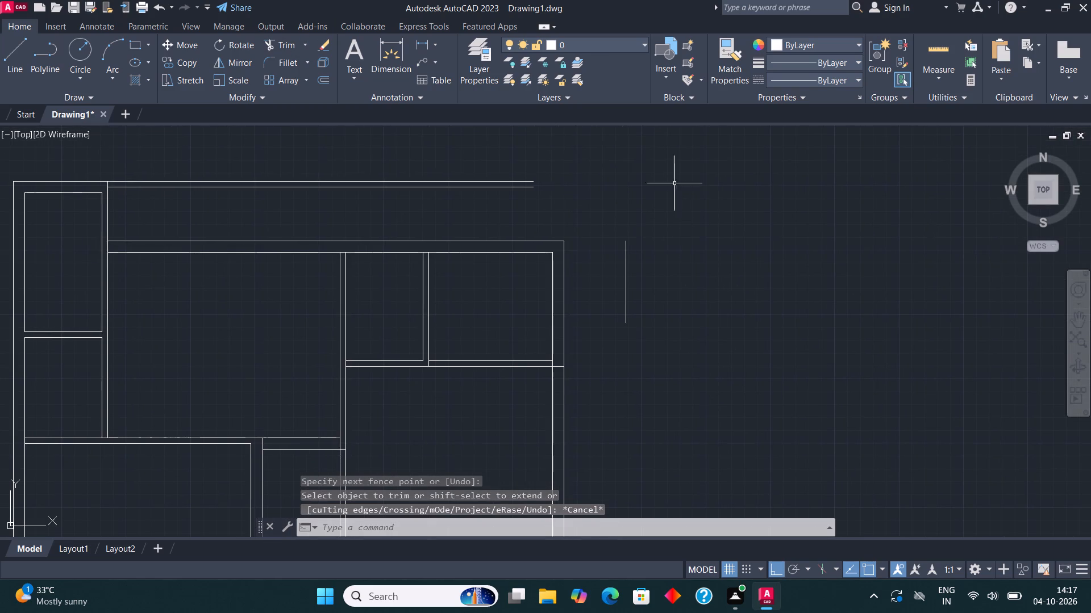
Fillet the outer line of the plan's topmost wall with the new vertical line to form a square corner.
middle_drag(631, 243, 673, 251)
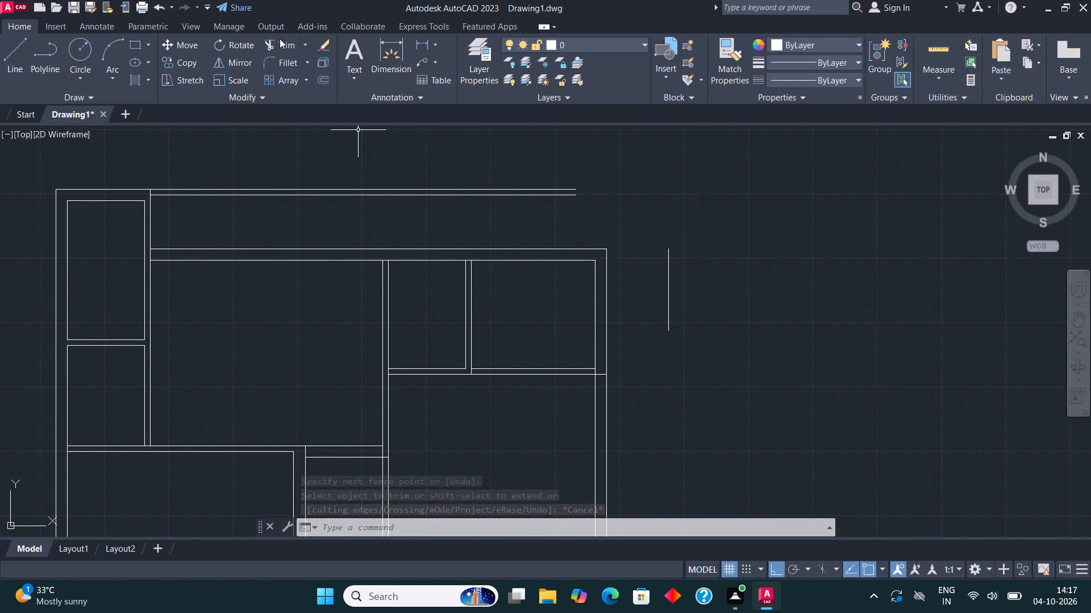
click(289, 60)
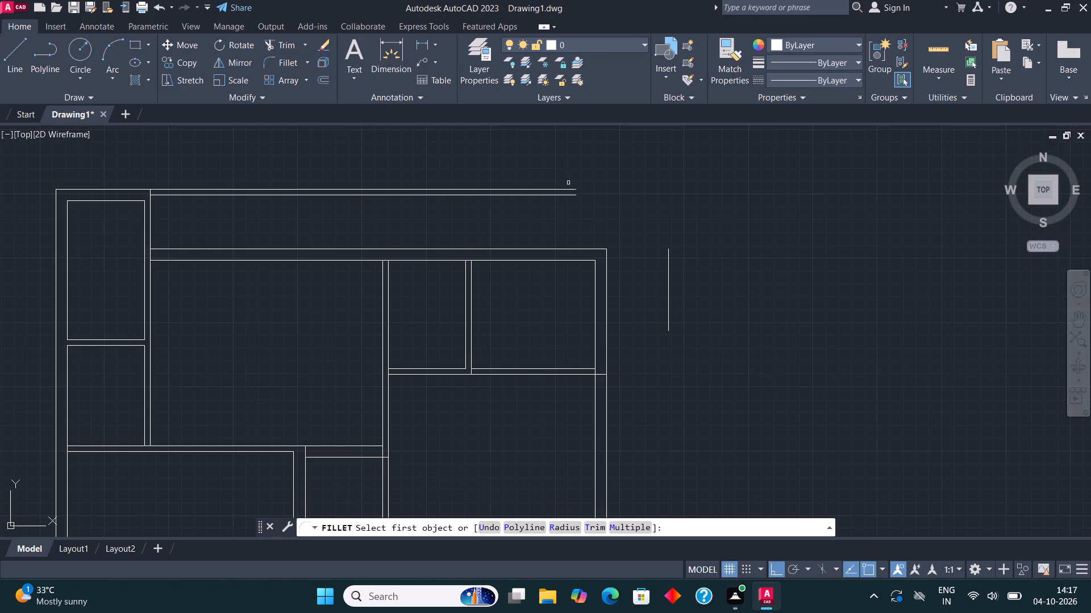
click(571, 190)
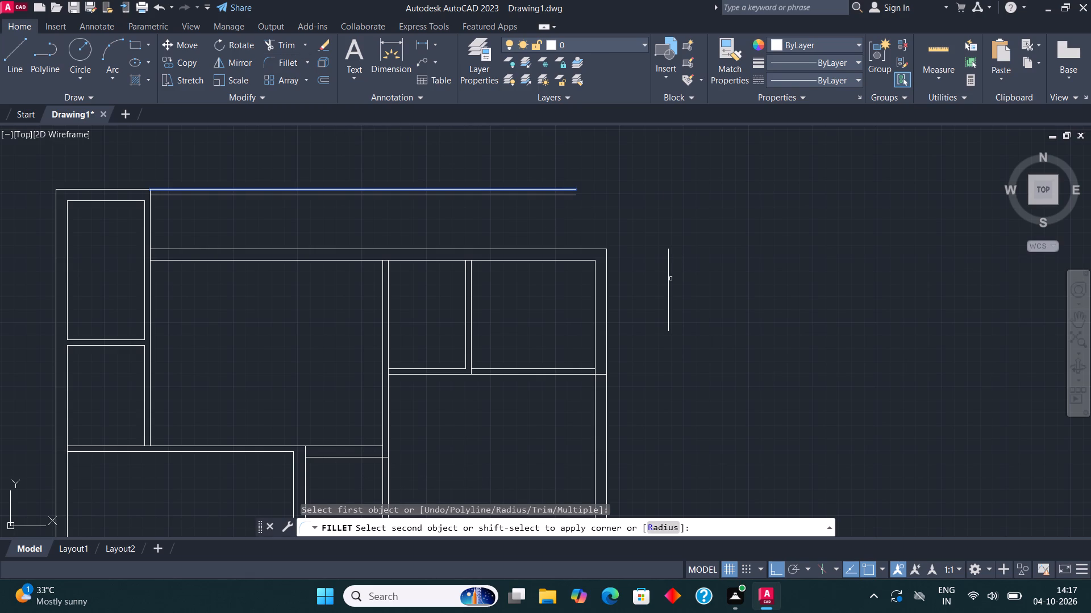
click(668, 276)
key(Escape)
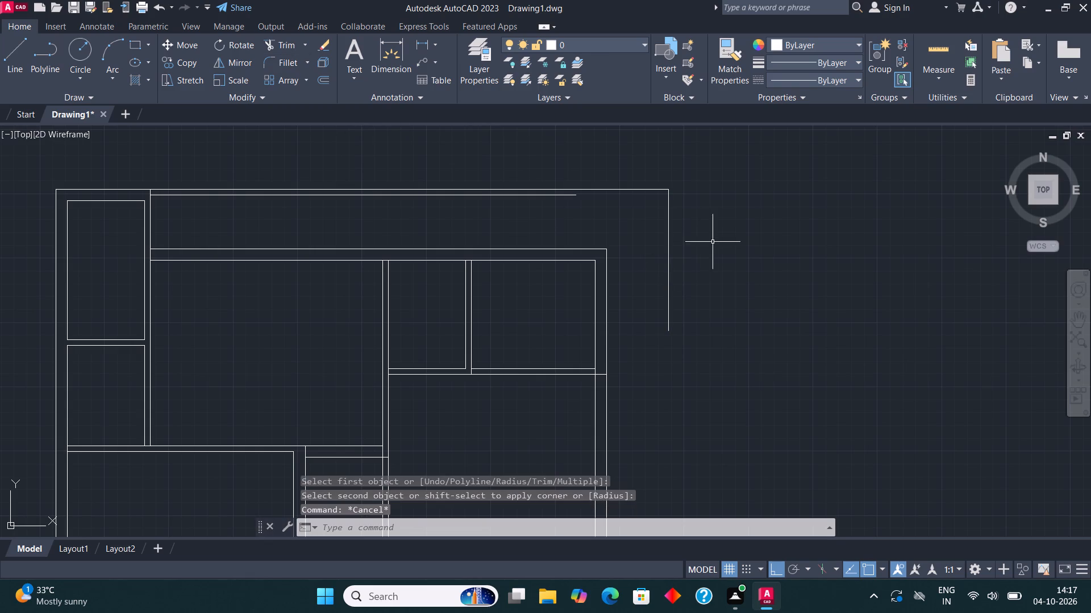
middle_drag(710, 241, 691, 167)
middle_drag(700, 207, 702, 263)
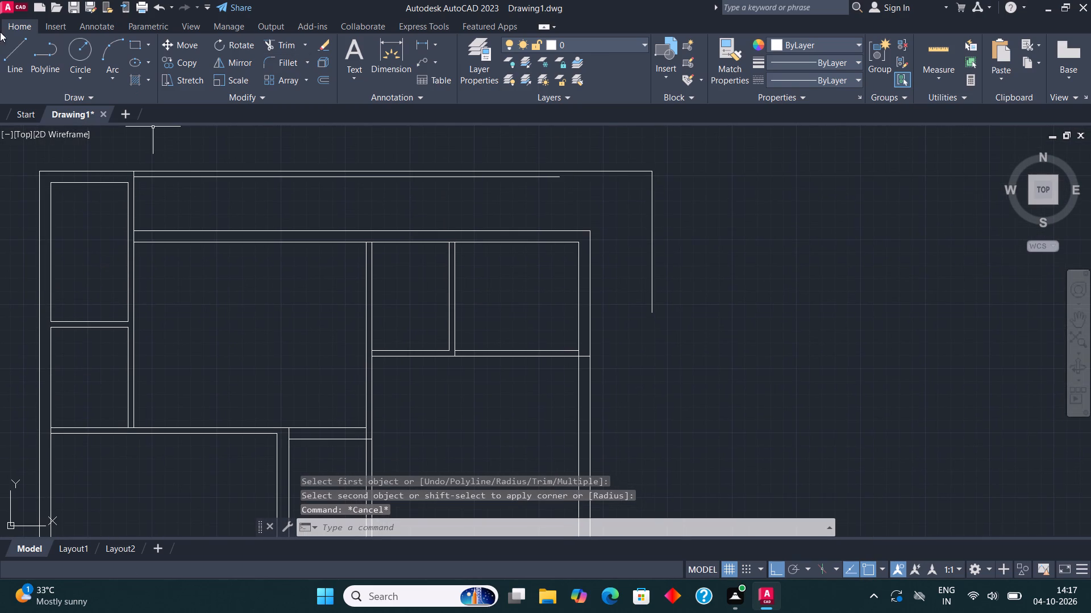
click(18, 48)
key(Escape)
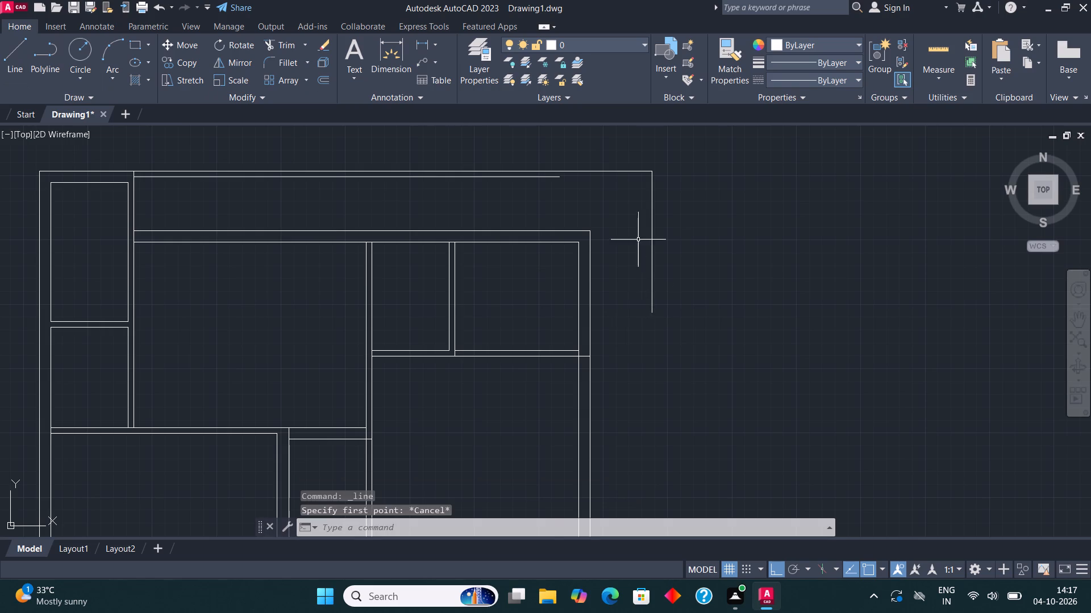
Measure the horizontal gap between the top-right room's outer upper-right corner and the new vertical boundary line.
middle_drag(643, 229, 640, 279)
scroll(639, 279, up, 1)
click(384, 49)
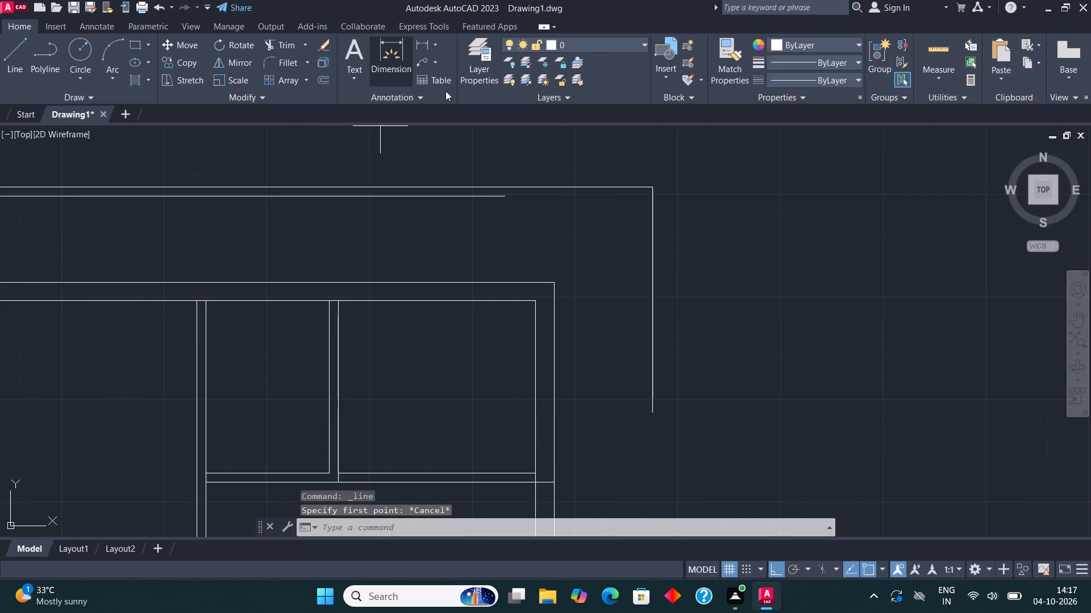
click(556, 285)
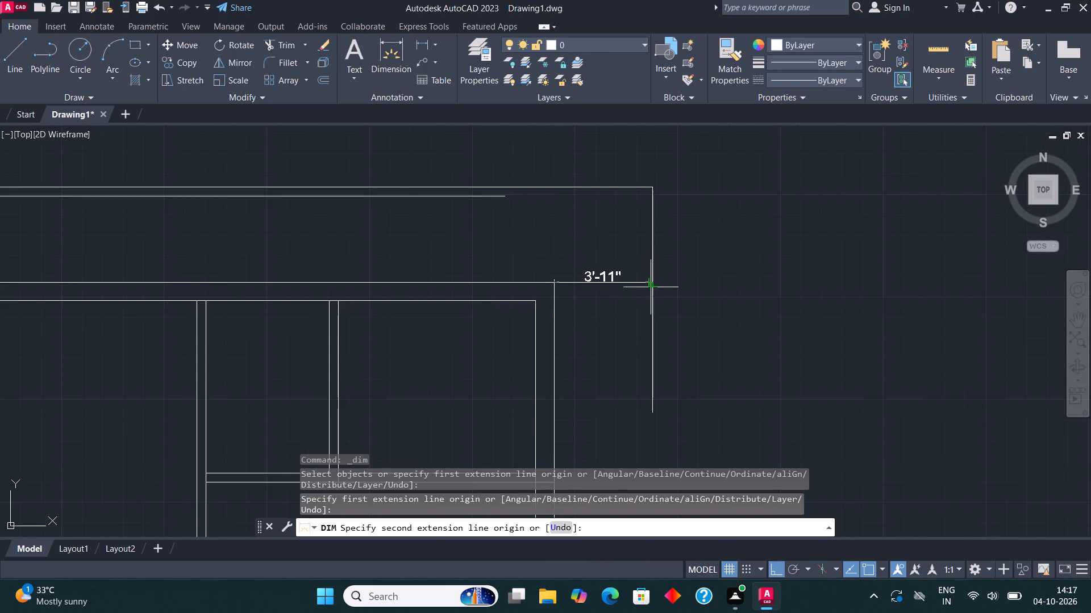
key(Escape)
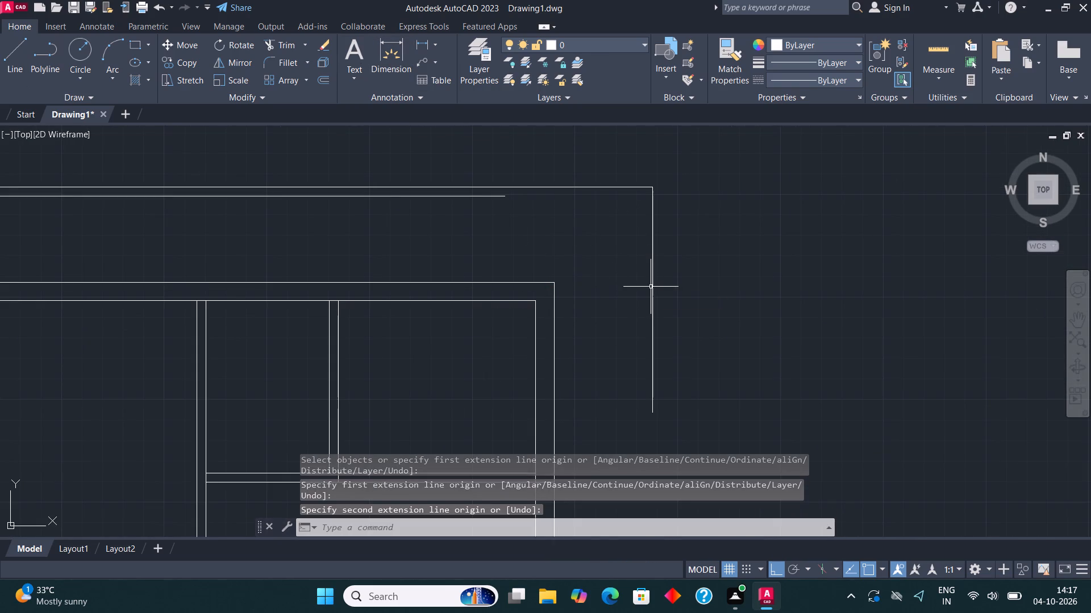
Undo the fillet between the topmost wall's outer line and the vertical boundary line.
scroll(649, 288, down, 1)
middle_drag(660, 303, 636, 344)
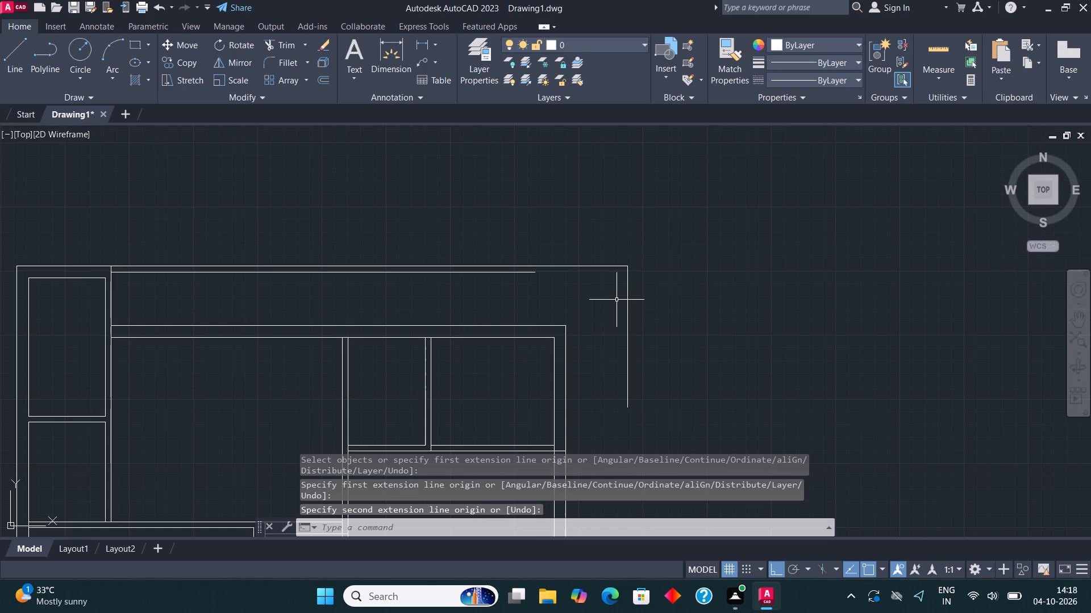
key(ctrl+z)
key(ctrl+z)
key(ctrl+z)
key(ctrl+z)
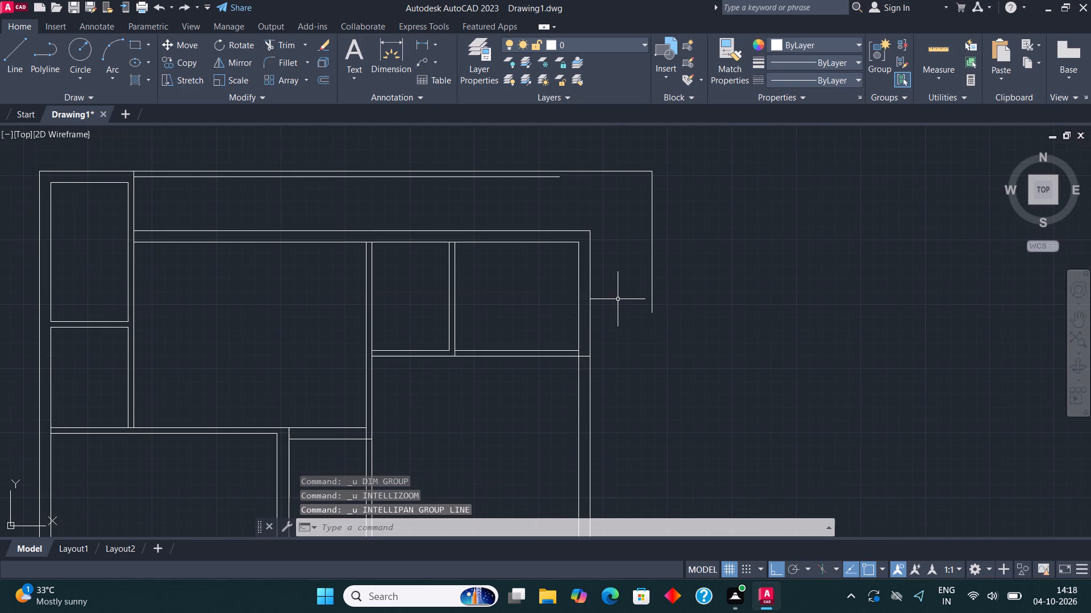
key(ctrl+z)
key(ctrl+z)
Fillet the inner line of the plan's topmost wall with the vertical boundary line to form a square corner.
middle_drag(693, 212, 655, 242)
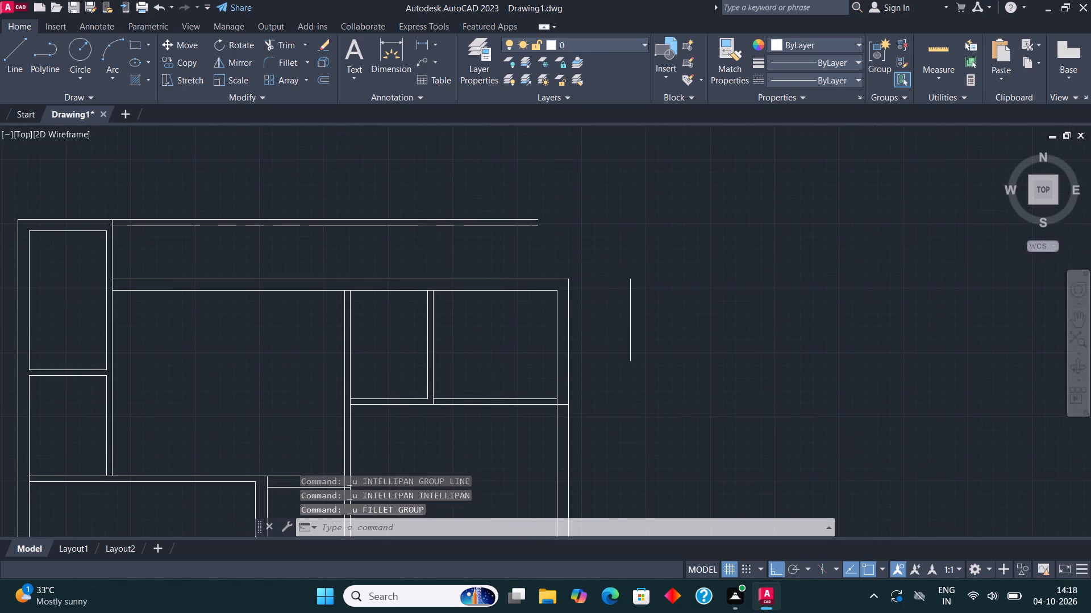
click(288, 60)
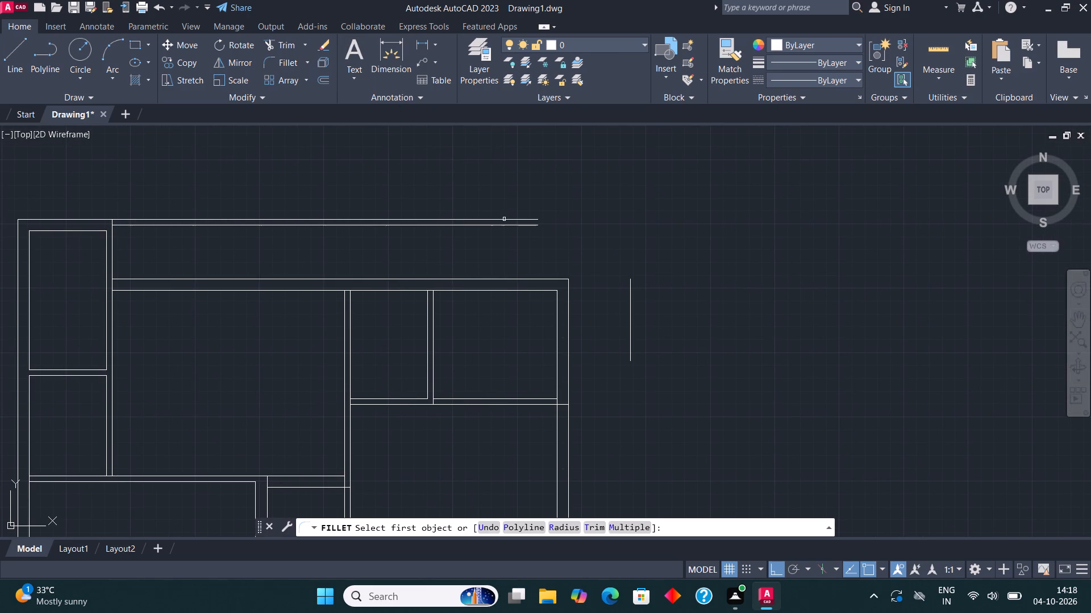
click(506, 223)
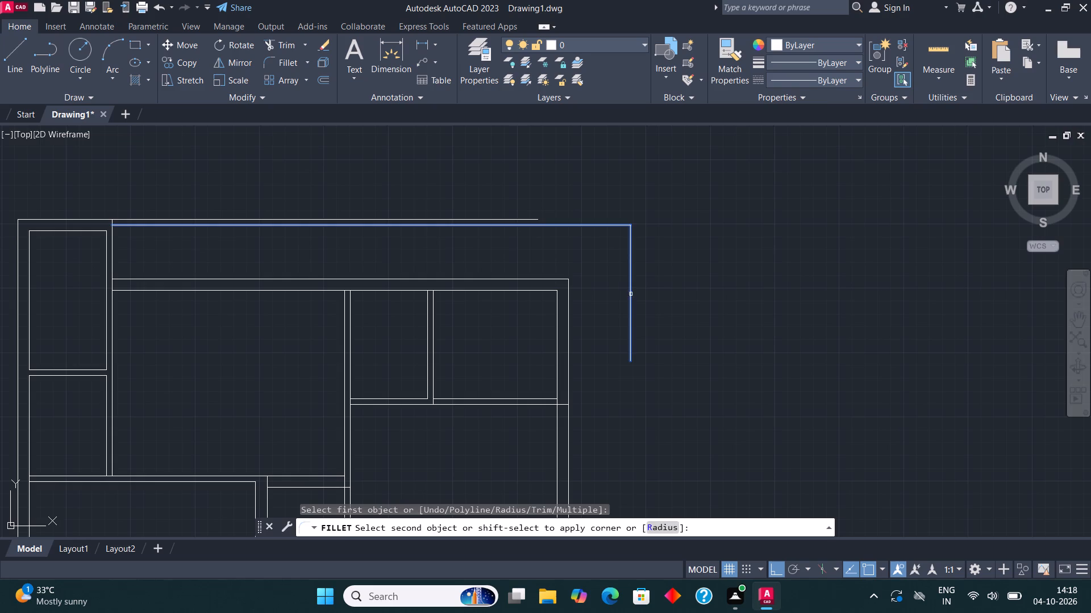
click(631, 294)
Draw a line from the vertical boundary line's lower end straight down to just above the lower-right room's bottom wall.
middle_drag(702, 226, 678, 199)
scroll(667, 244, down, 2)
middle_drag(677, 253, 633, 168)
click(0, 47)
click(6, 57)
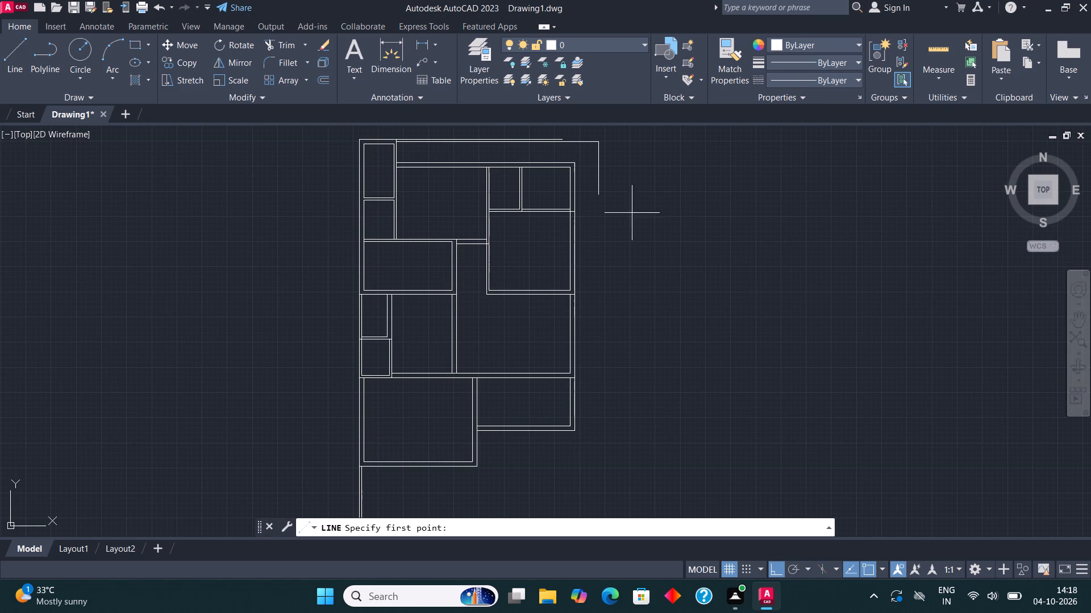
click(600, 195)
scroll(599, 203, down, 1)
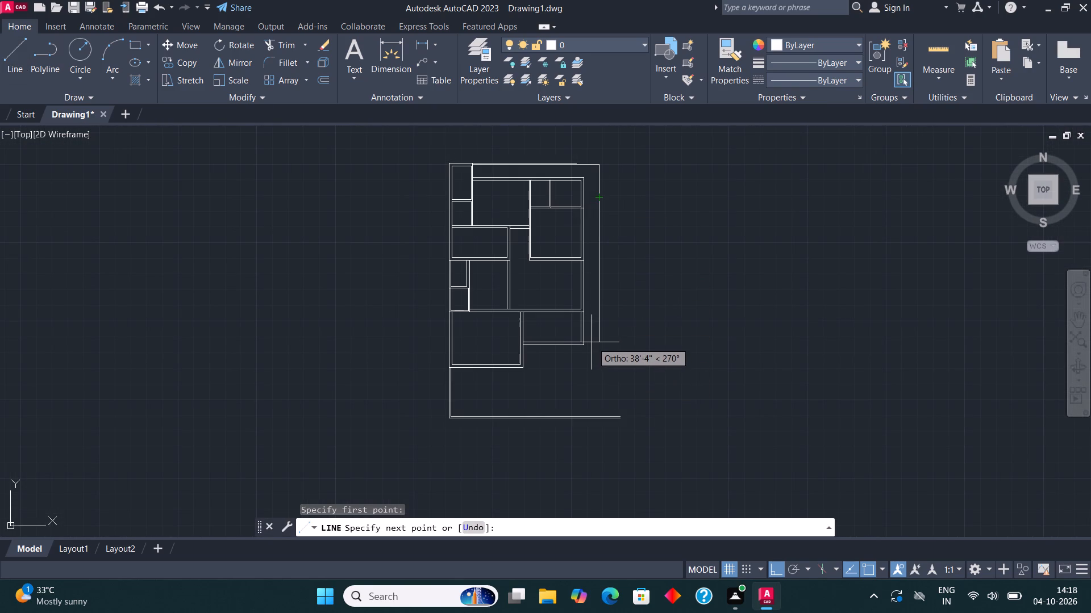
scroll(592, 341, up, 4)
click(593, 323)
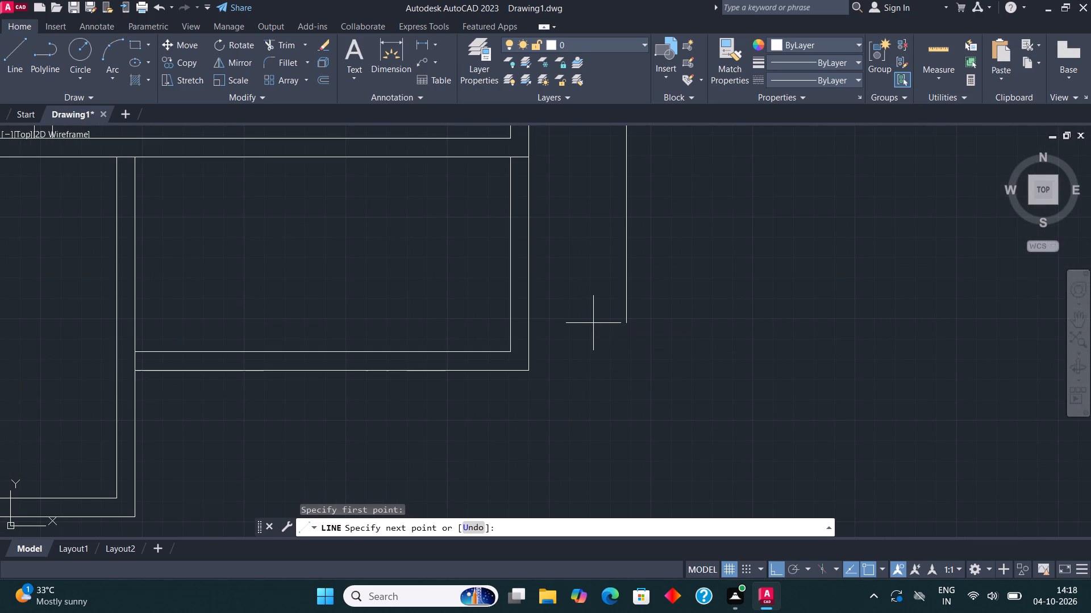
key(Escape)
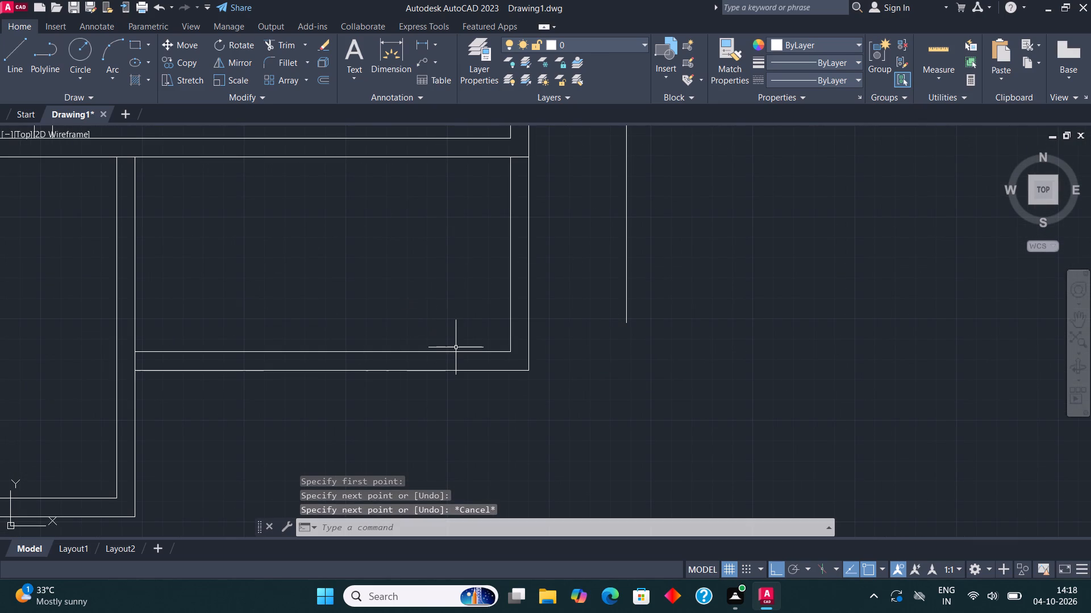
Offset the topmost wall's extended inner line 4.5" upward, outside the plan, to complete the wall thickness.
scroll(473, 391, down, 3)
scroll(572, 286, down, 1)
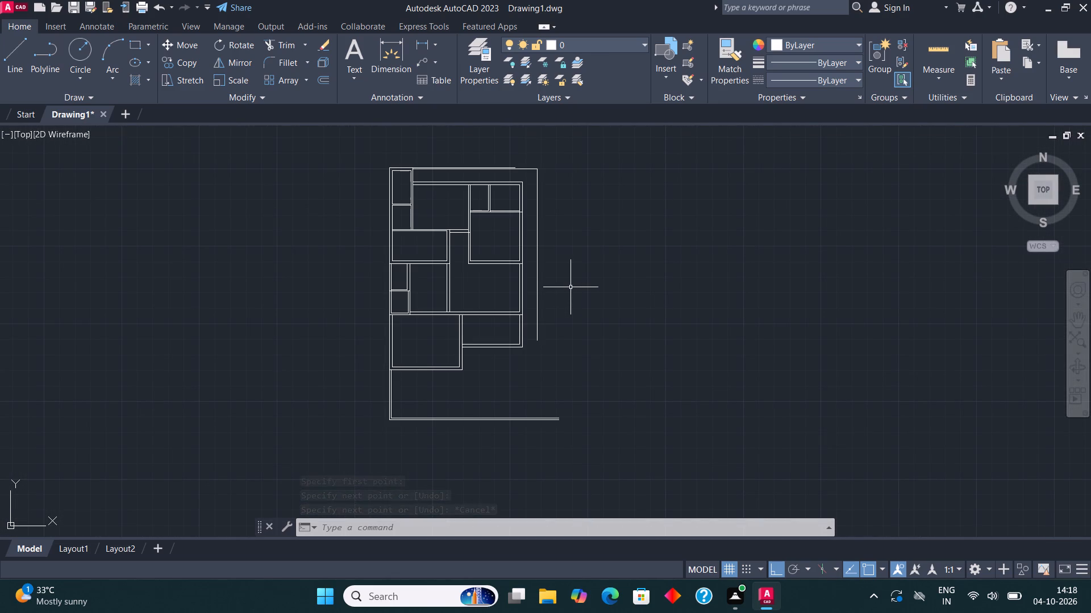
middle_drag(603, 316, 640, 363)
scroll(560, 205, up, 4)
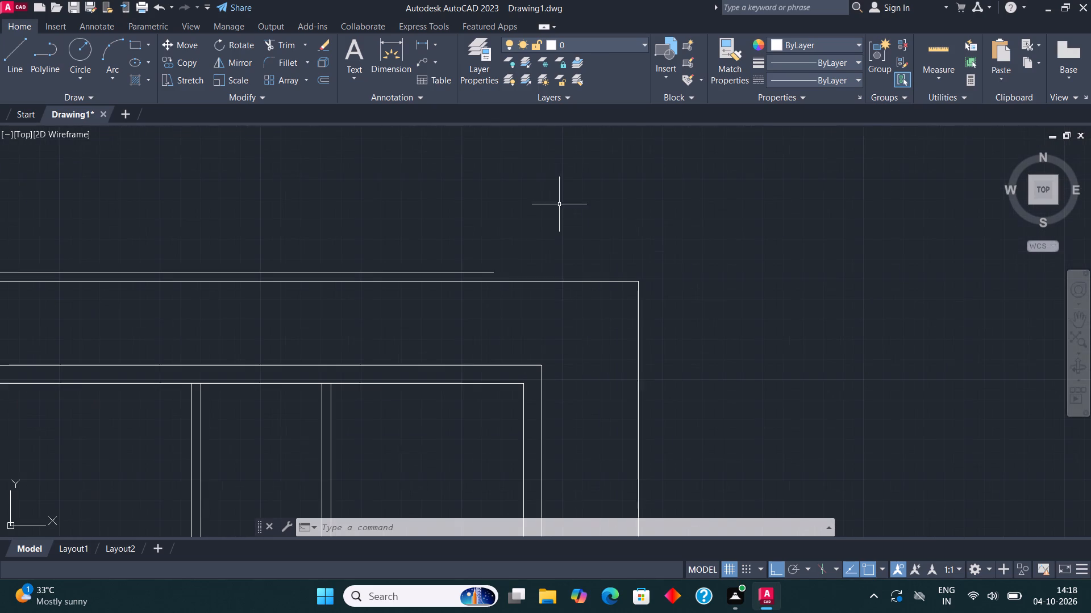
click(621, 297)
click(605, 270)
drag(669, 346, 664, 342)
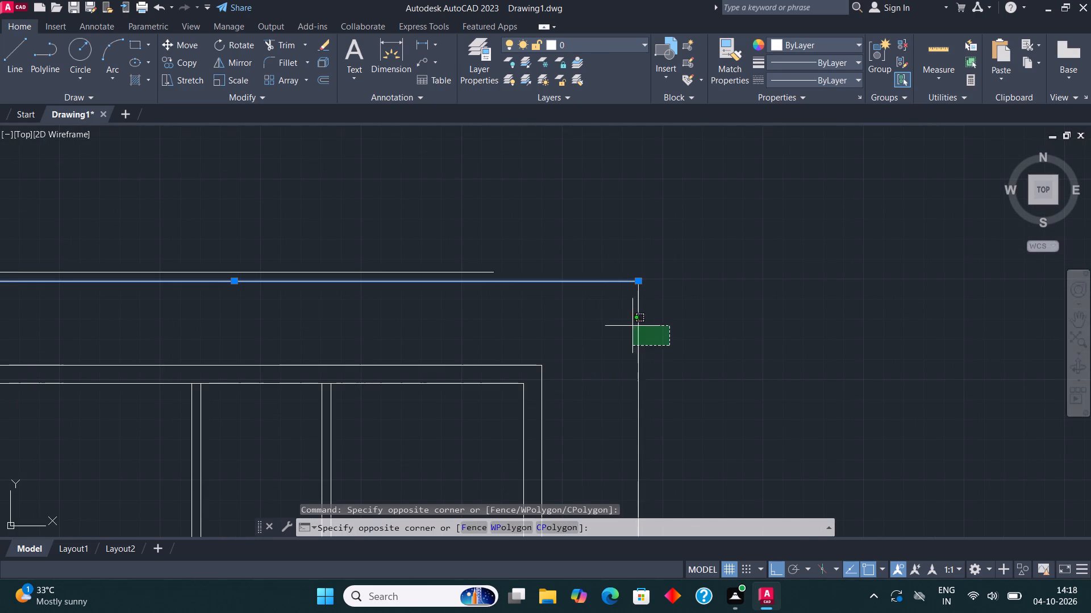
click(630, 324)
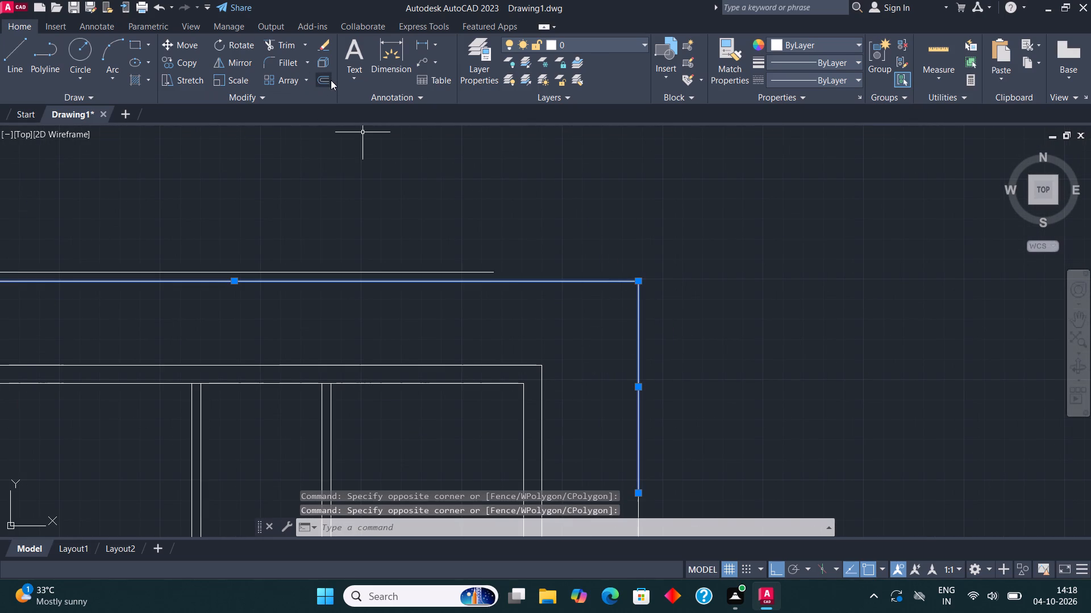
click(327, 77)
click(559, 280)
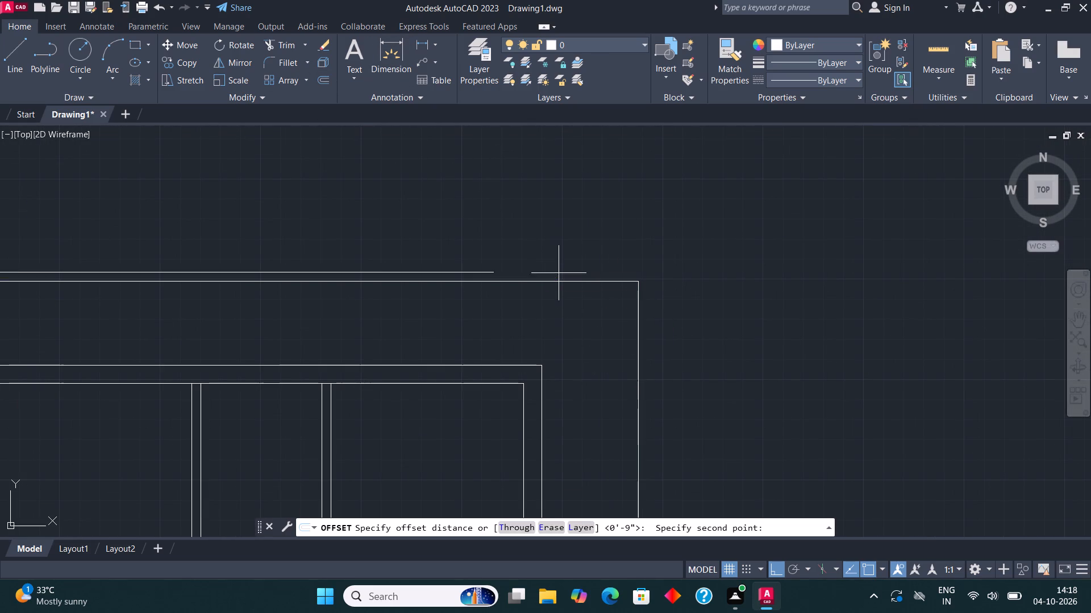
text(4.5")
key(Return)
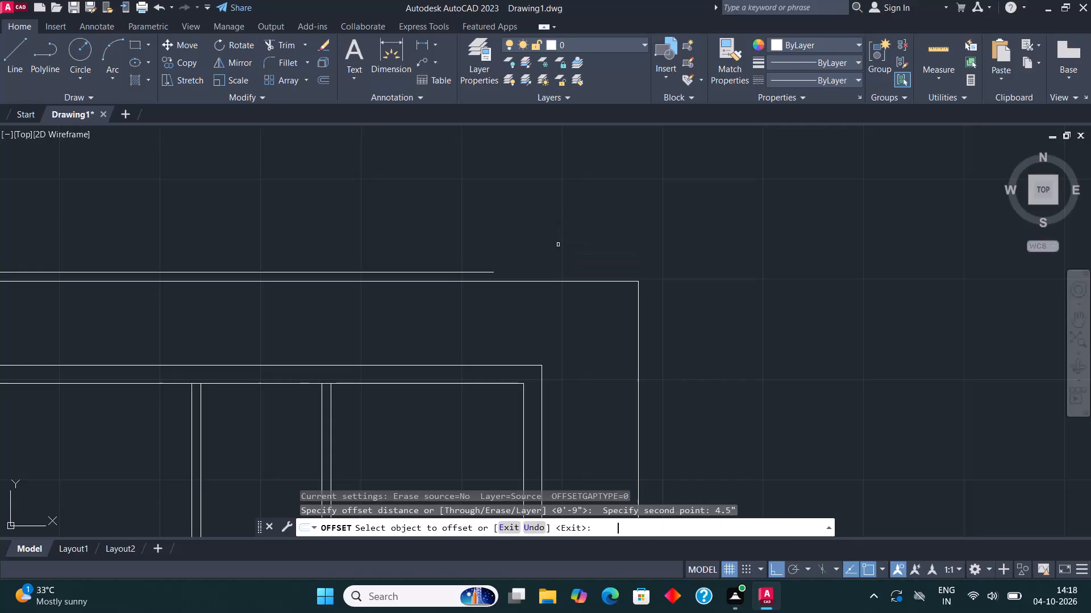
click(562, 279)
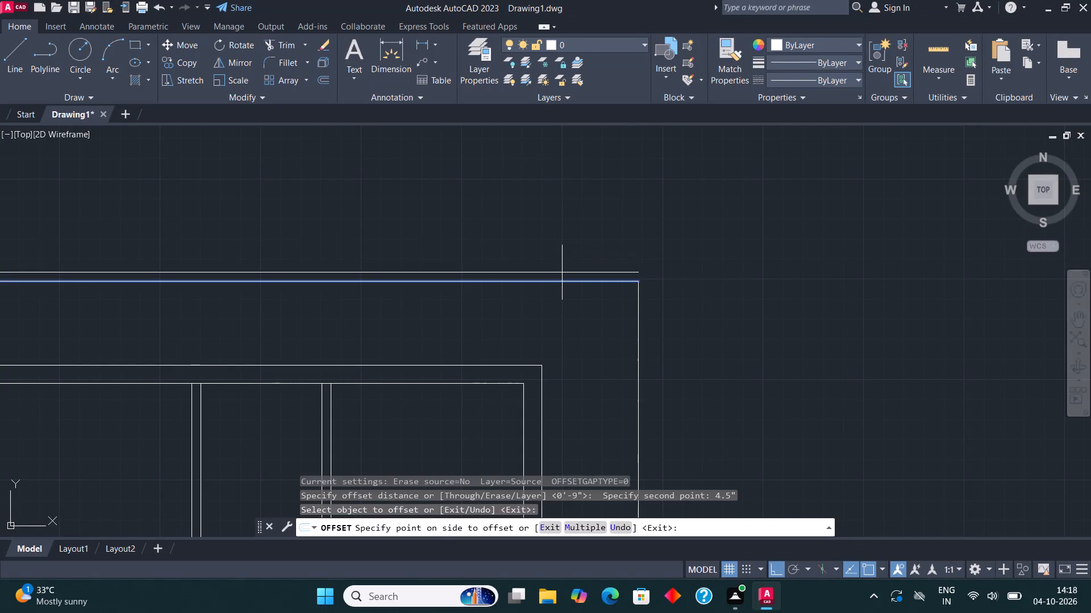
click(565, 255)
Offset both segments of the vertical boundary line 4.5" outward, away from the rooms.
click(638, 331)
click(710, 284)
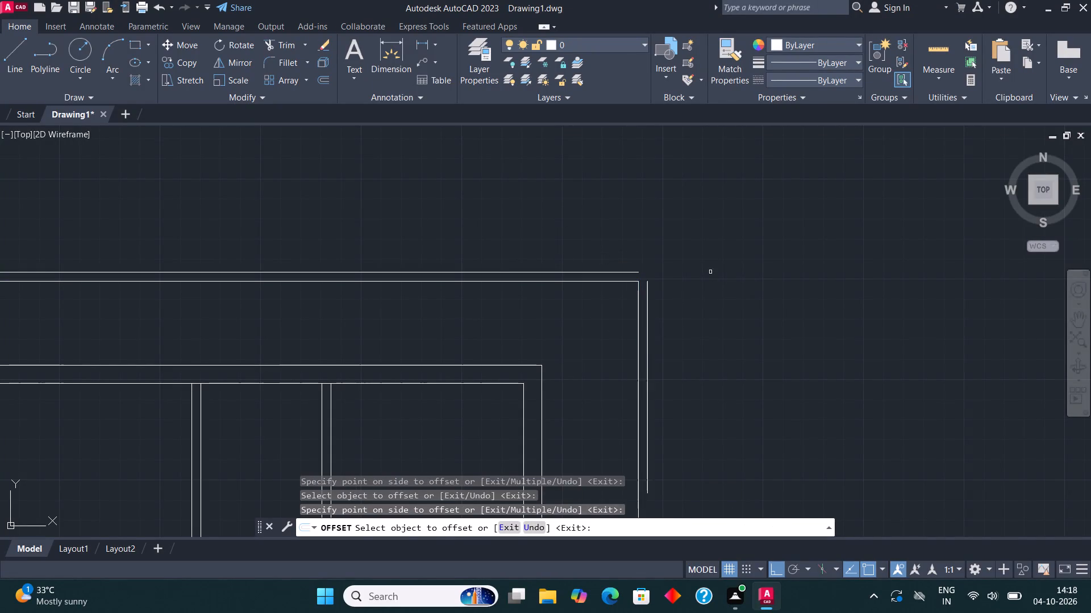
scroll(707, 242, down, 3)
scroll(687, 398, up, 1)
click(689, 392)
click(743, 358)
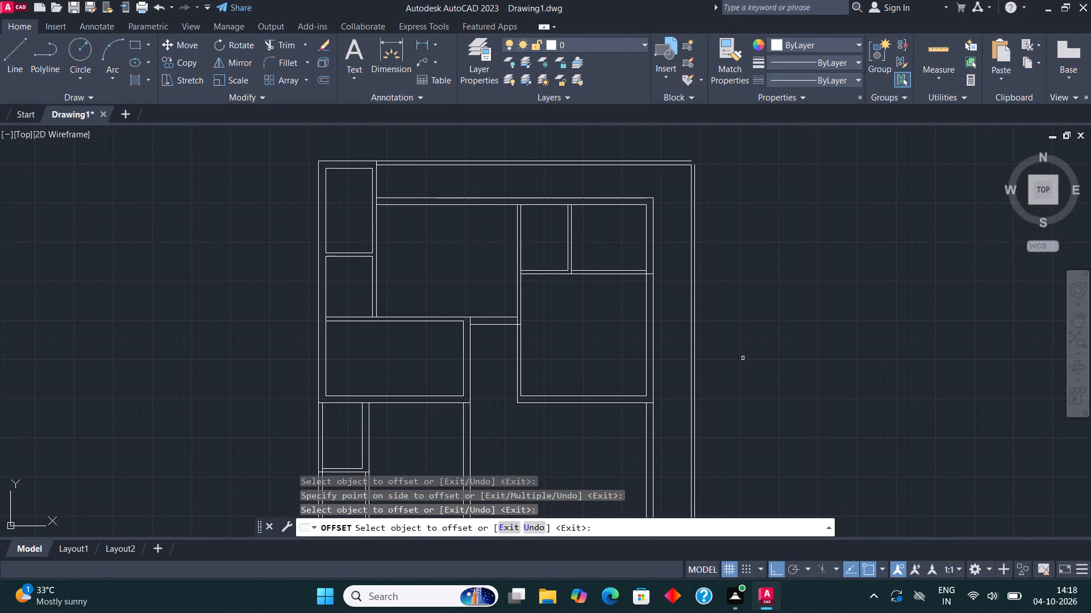
scroll(653, 149, down, 2)
middle_drag(689, 349, 715, 366)
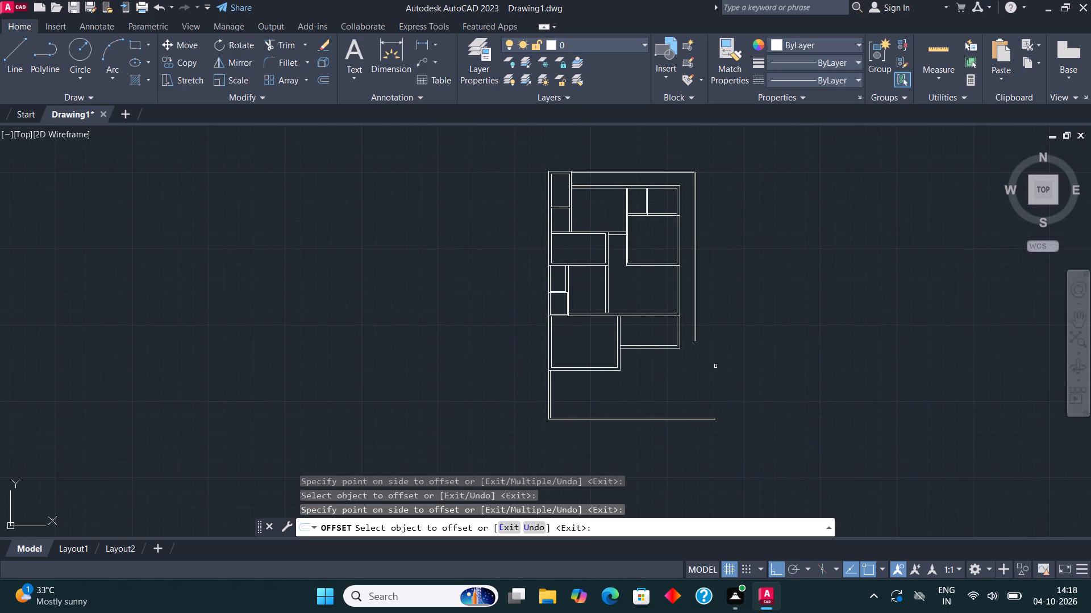
scroll(717, 359, up, 2)
key(Escape)
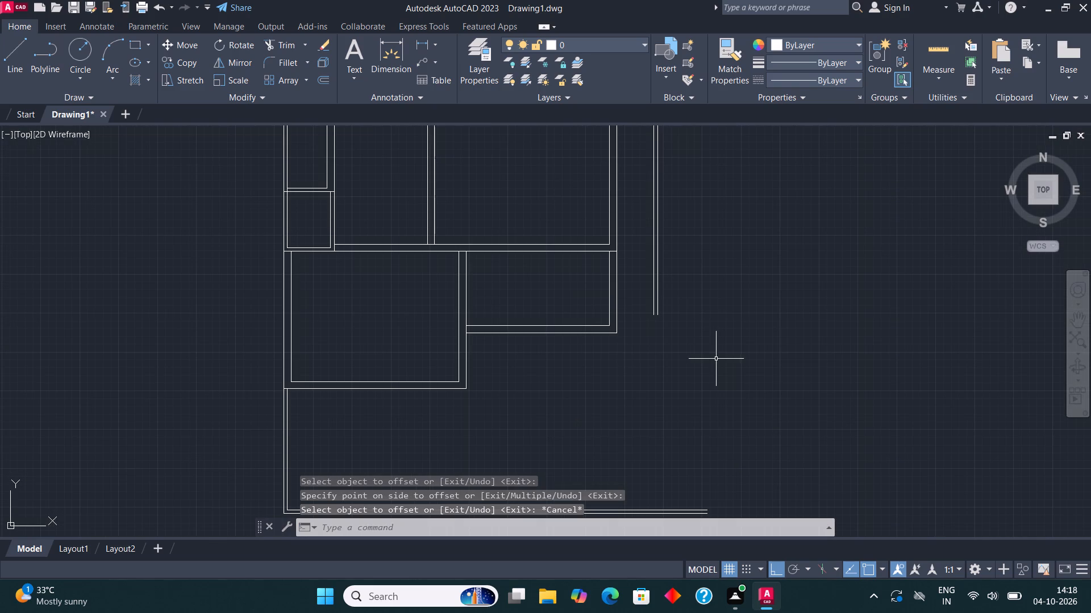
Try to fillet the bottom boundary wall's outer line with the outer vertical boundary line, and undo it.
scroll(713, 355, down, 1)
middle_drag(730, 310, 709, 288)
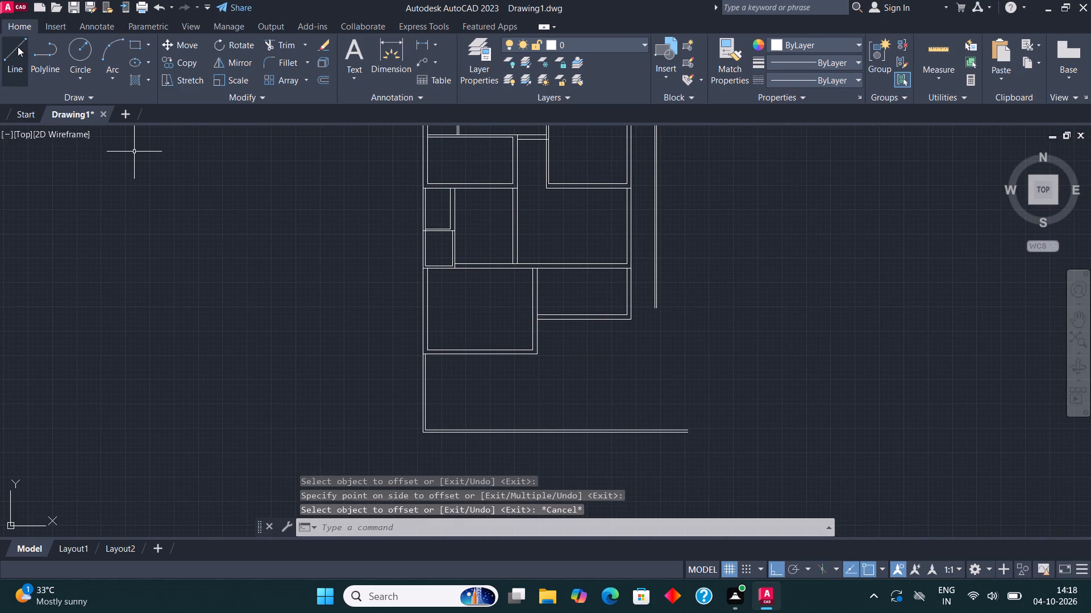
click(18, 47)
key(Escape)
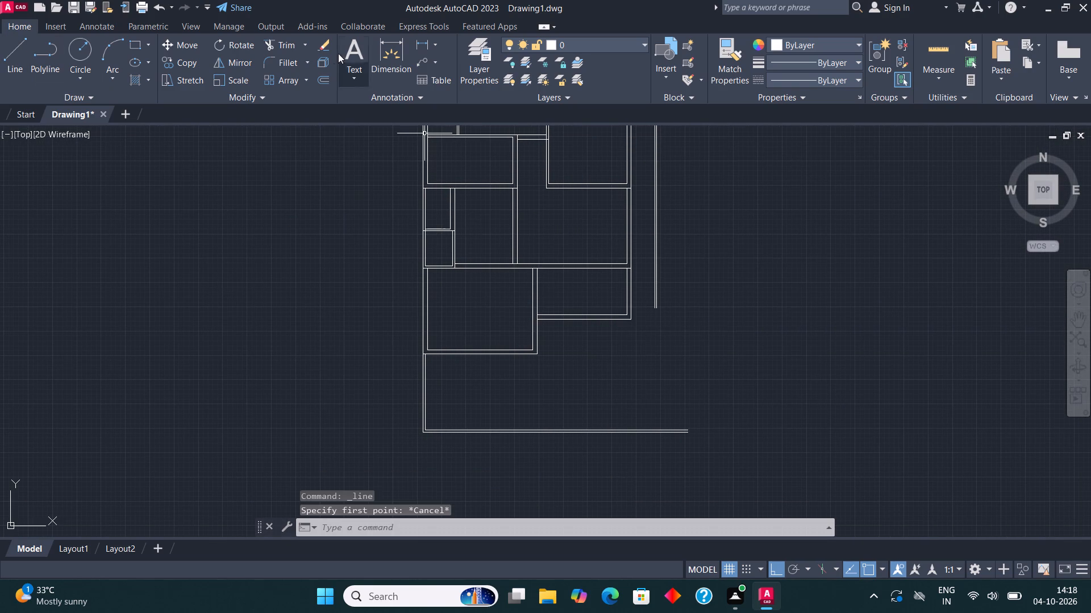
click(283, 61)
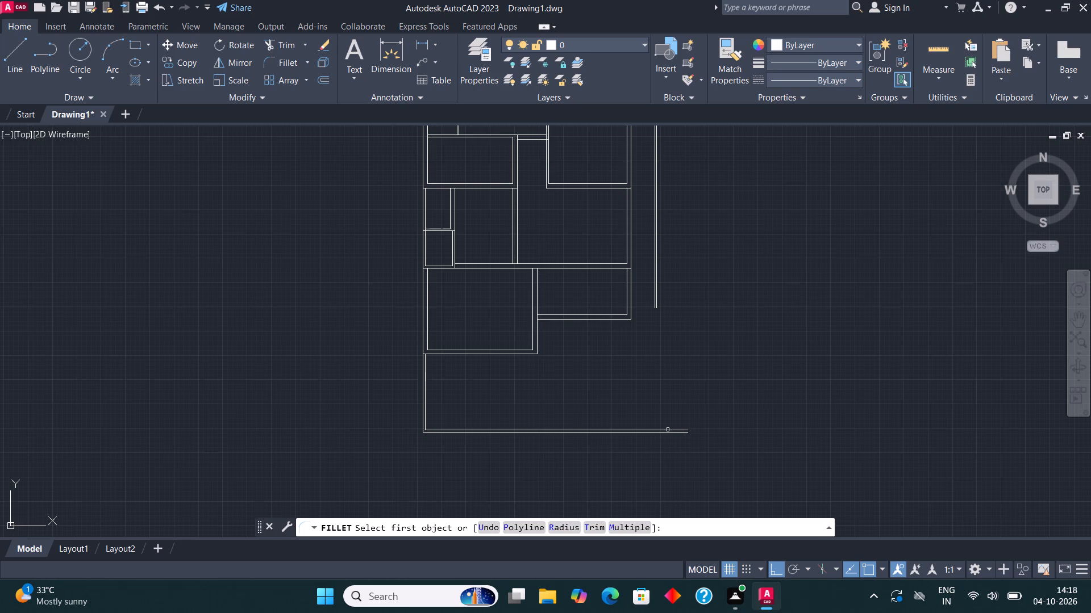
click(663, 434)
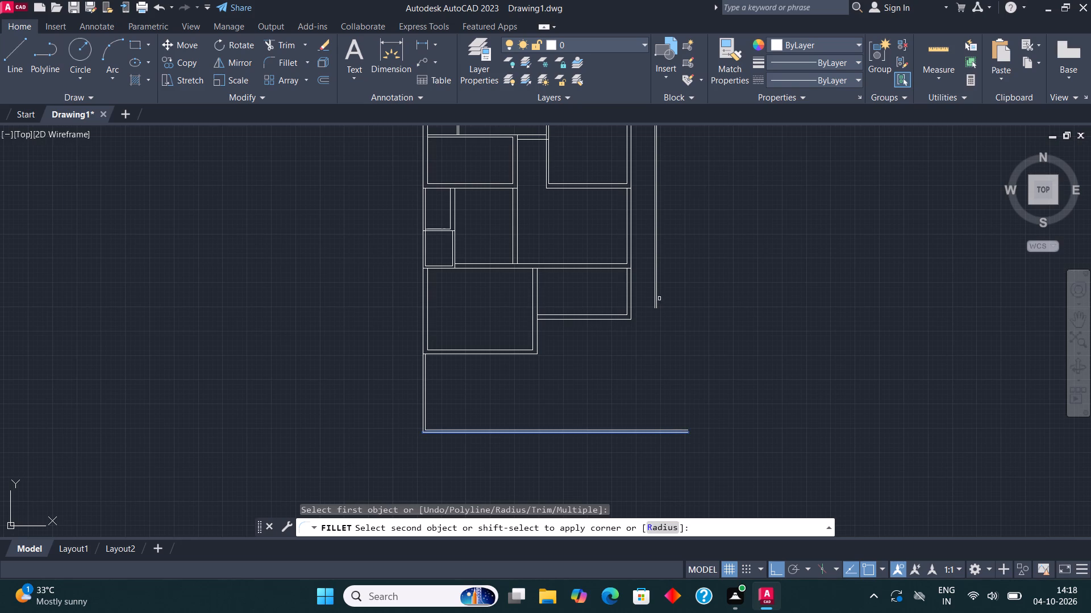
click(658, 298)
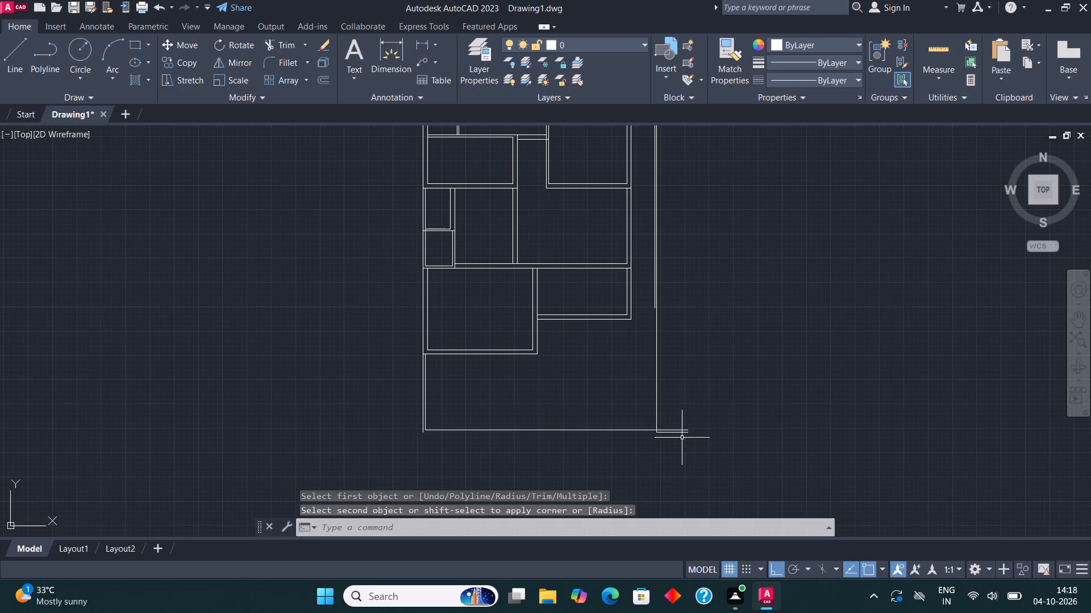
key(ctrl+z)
Draw a line from the outer vertical boundary line's lower end straight down to the bottom boundary wall.
middle_drag(670, 435, 658, 443)
scroll(656, 442, up, 1)
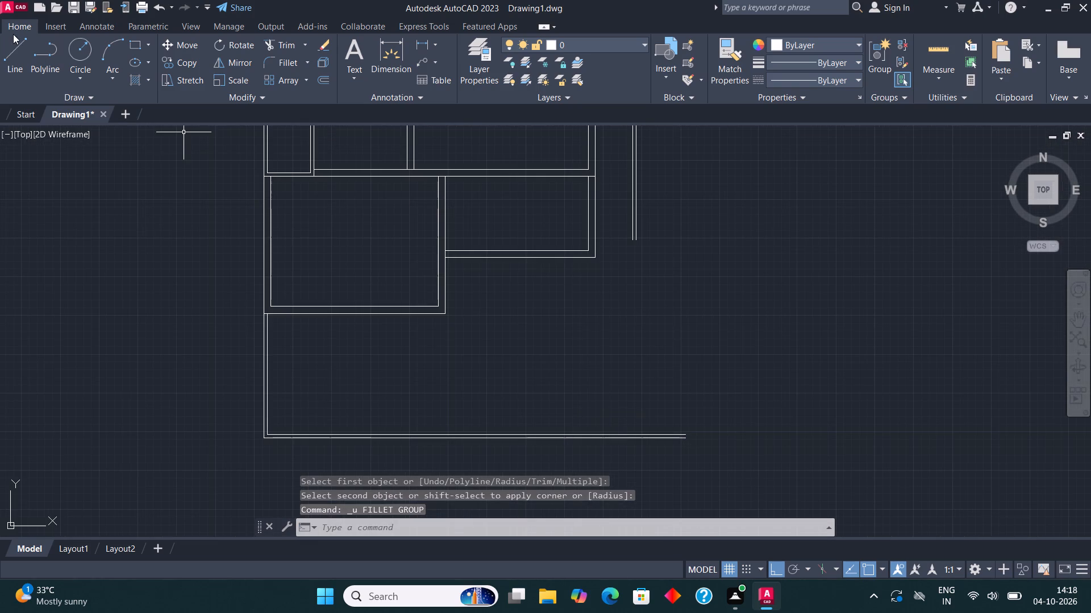
click(17, 45)
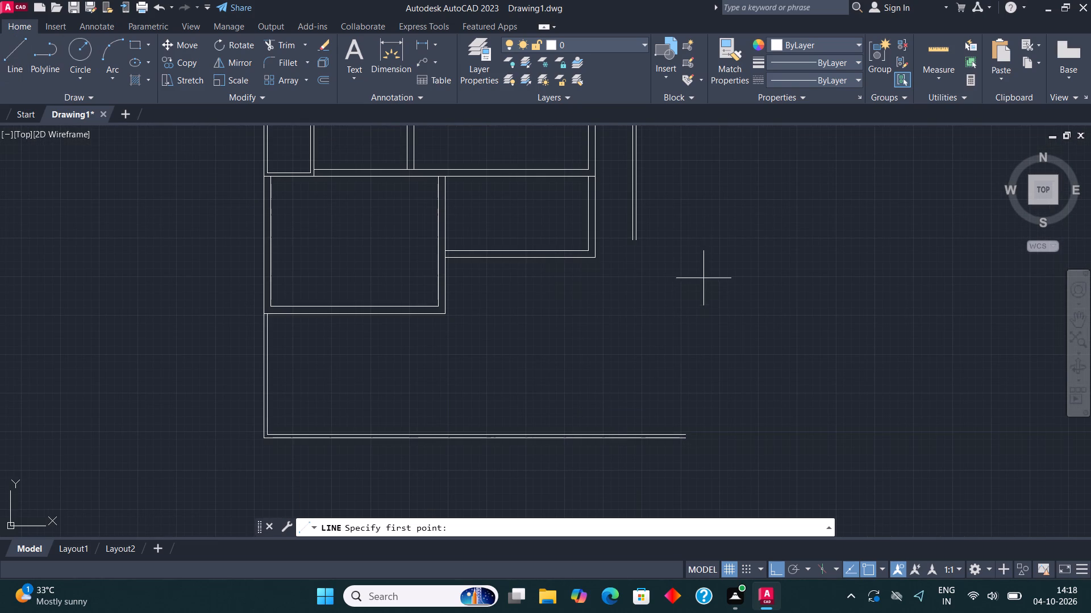
click(637, 240)
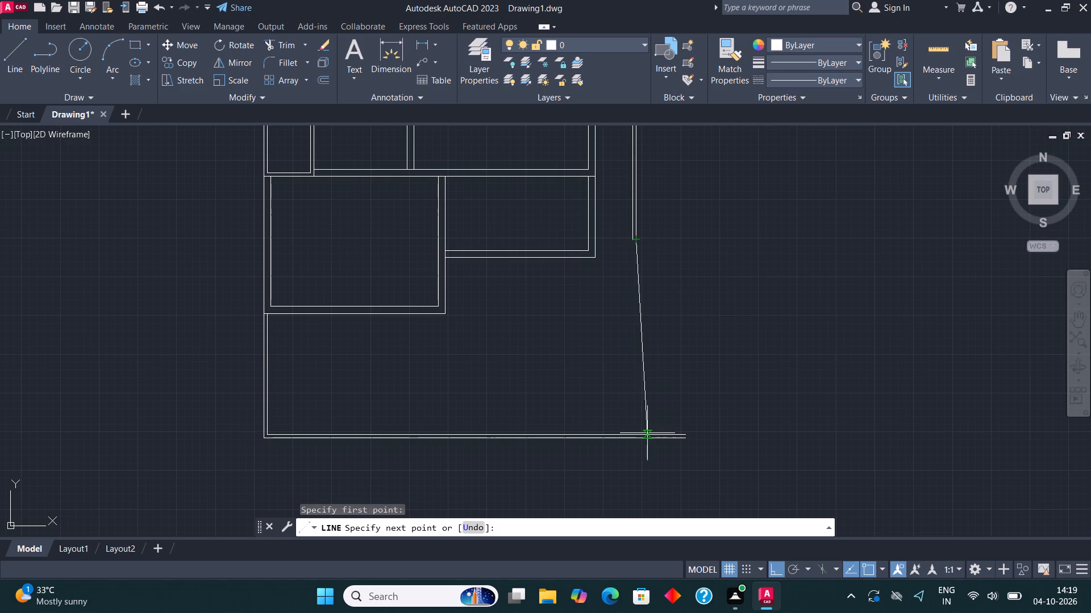
click(636, 437)
key(Escape)
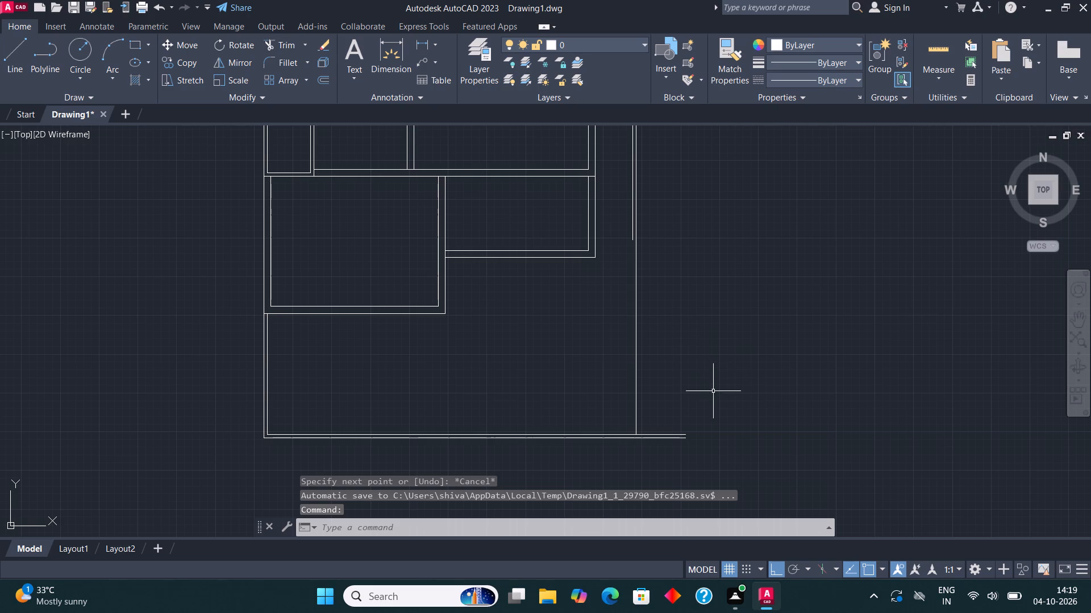
Load the ACAD_ISO02W100 (ISO dash) linetype and make it the current linetype.
middle_drag(659, 322, 672, 370)
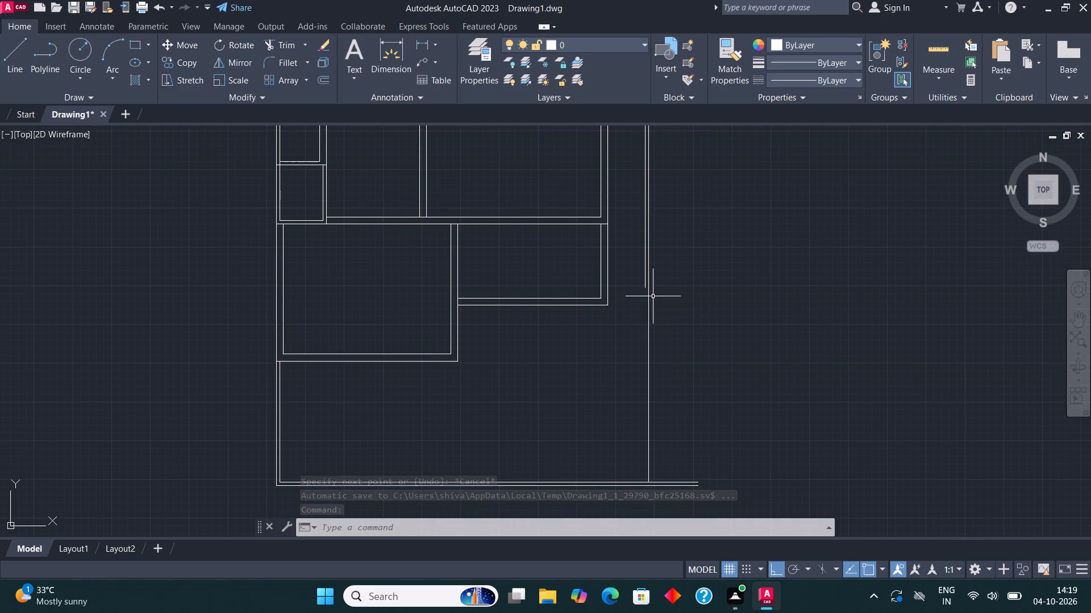
scroll(653, 296, up, 2)
text(li)
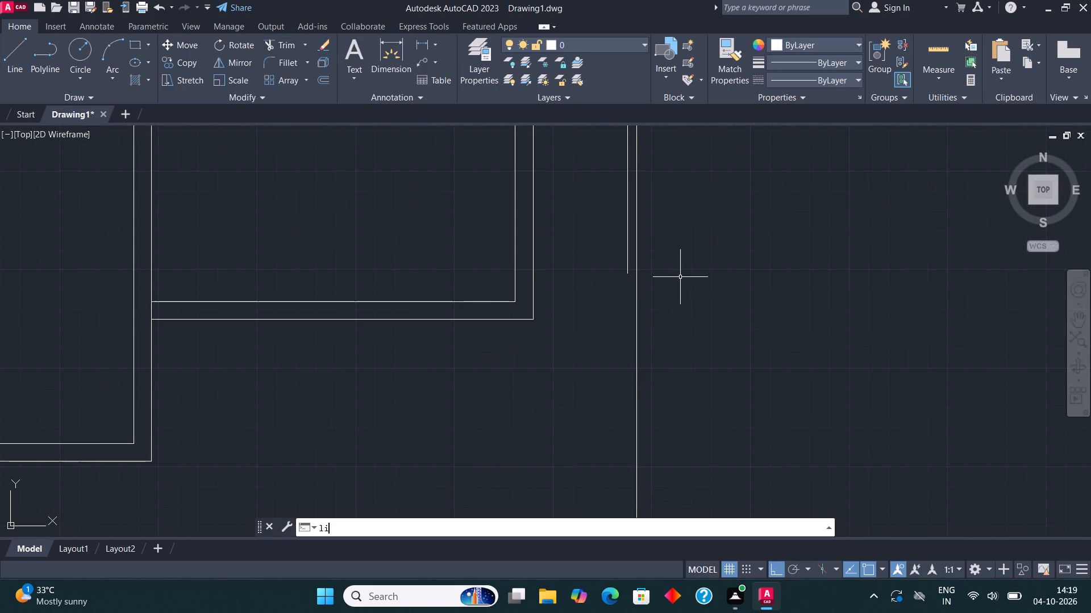
click(340, 408)
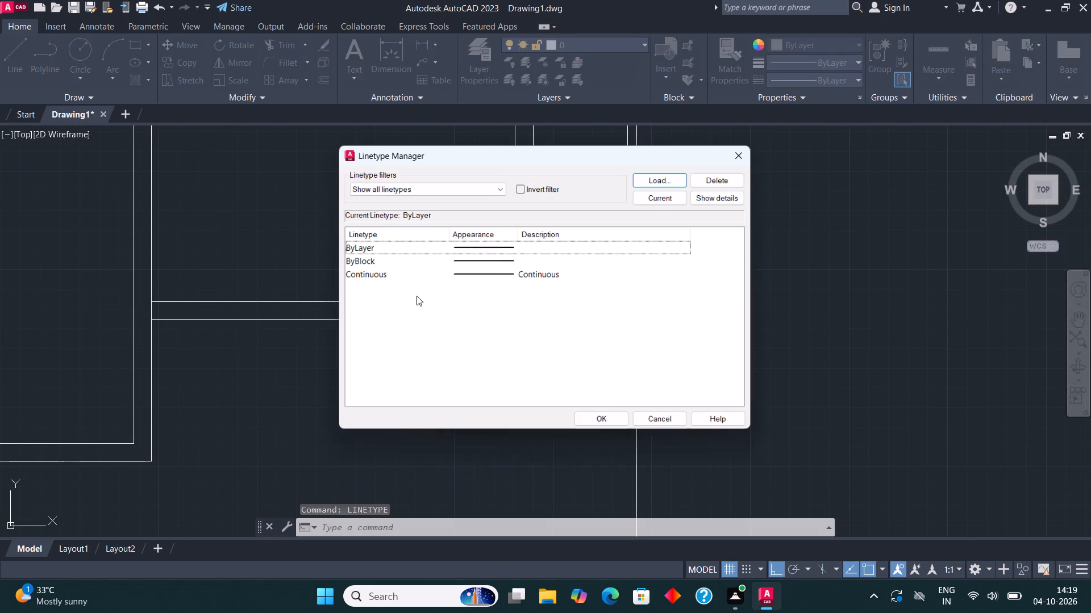
click(669, 178)
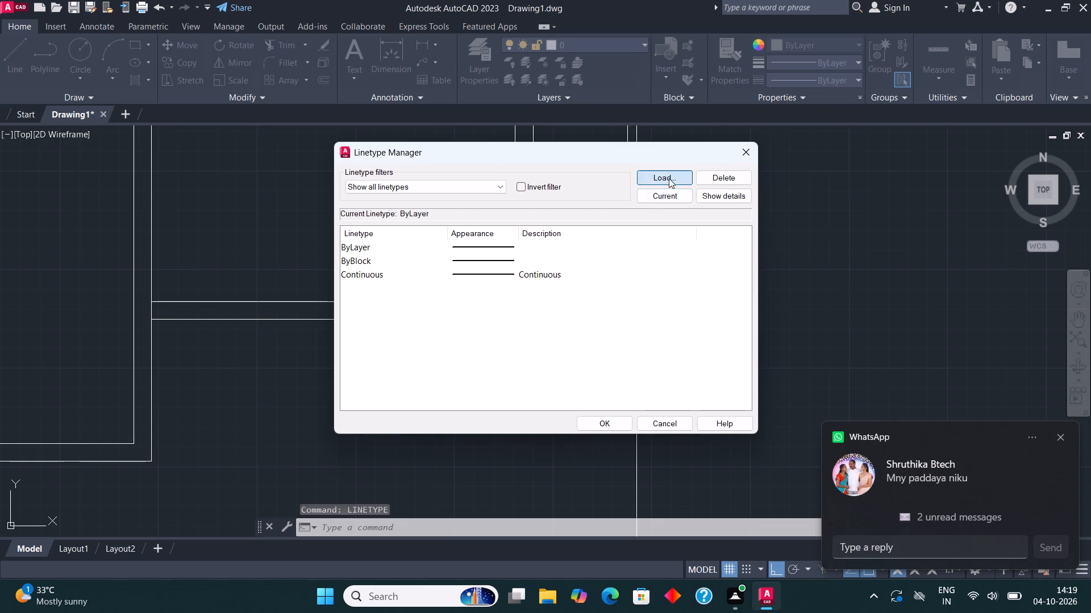
click(596, 270)
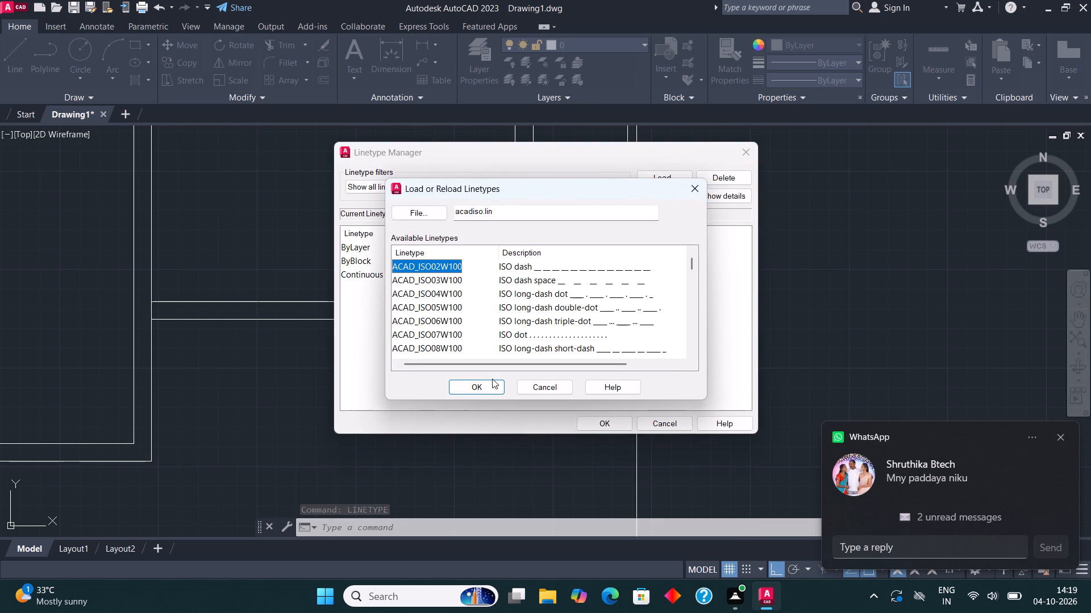
click(486, 388)
click(538, 275)
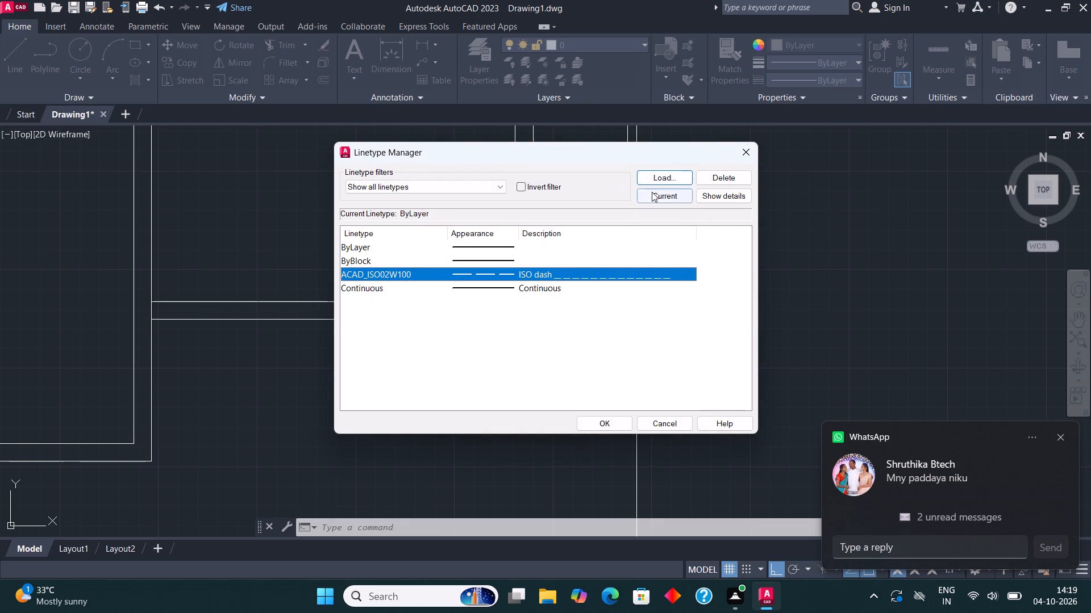
click(657, 193)
click(621, 427)
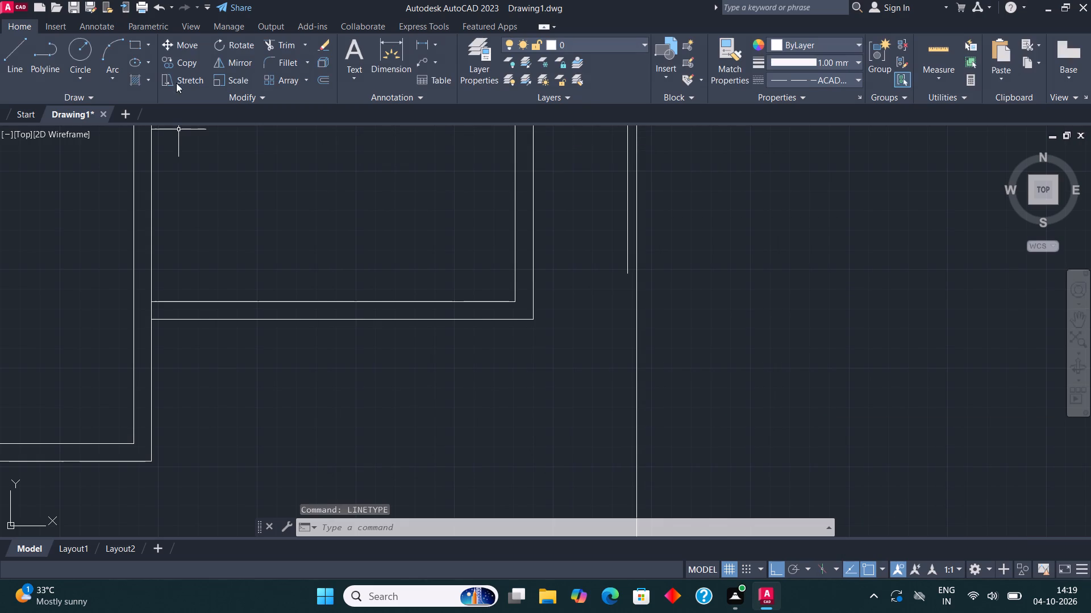
Draw a dashed rectangle bridging the gap from the lower-right room's outer corner to the outer vertical boundary line, matching the room wall's thickness.
click(137, 43)
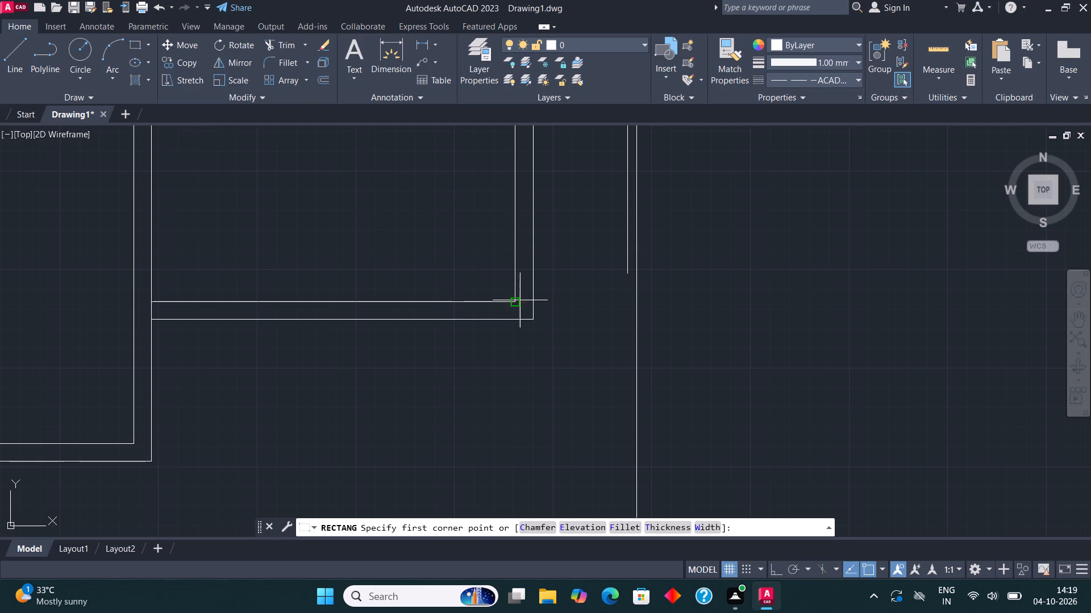
click(536, 316)
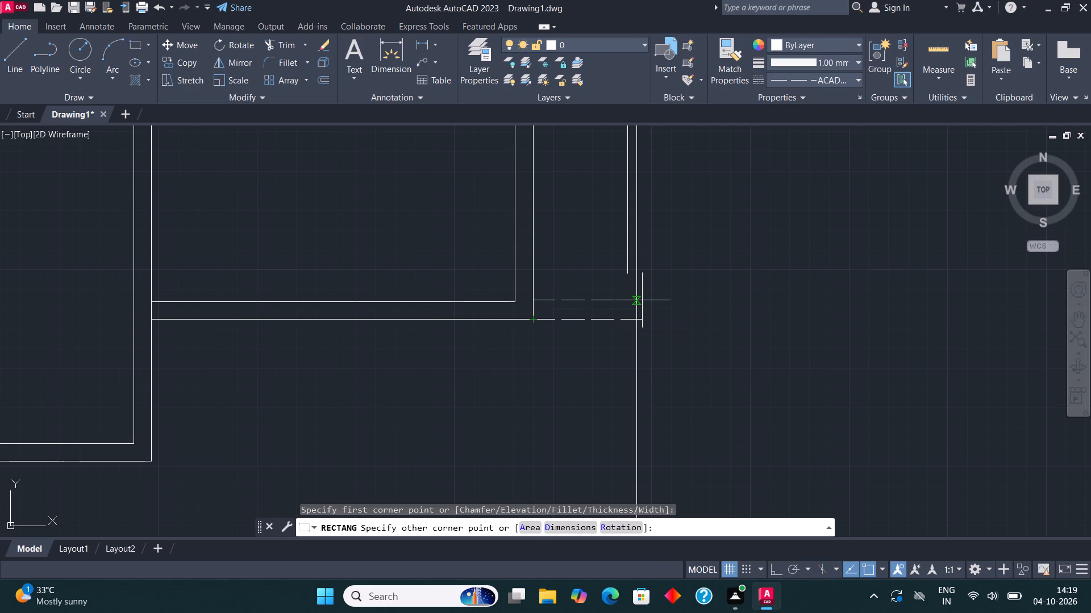
click(637, 301)
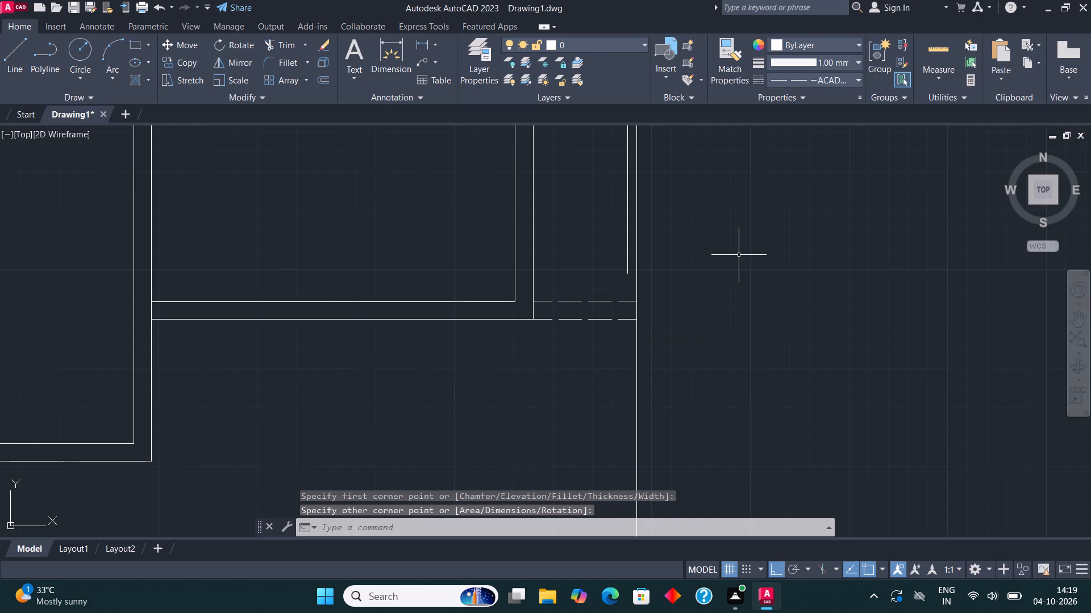
key(Escape)
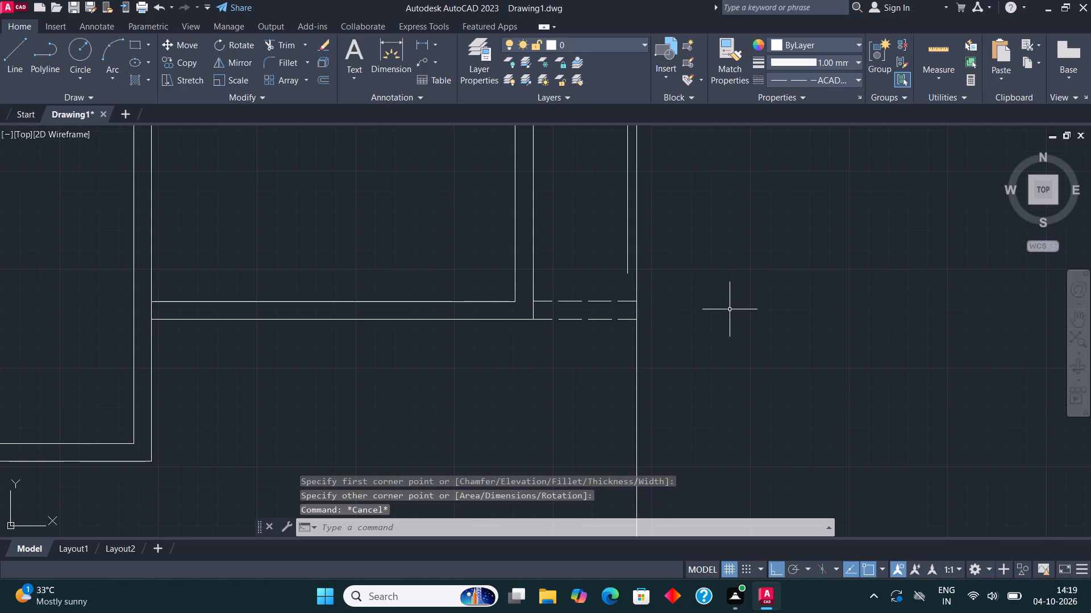
Draw a line from the inner vertical boundary line's lower end straight down to the dashed rectangle's upper edge.
middle_drag(589, 343, 598, 285)
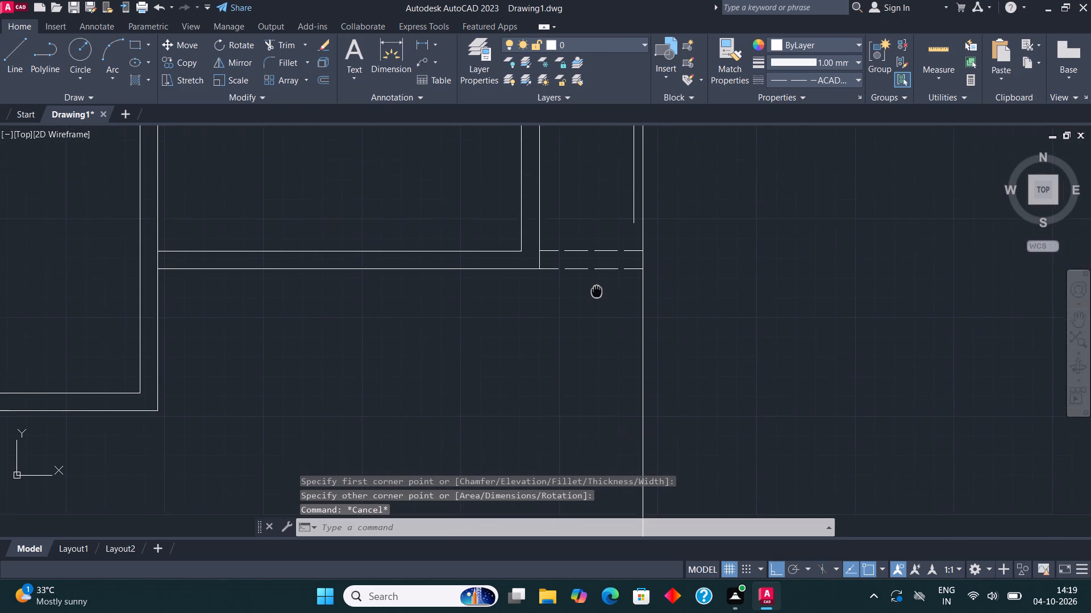
middle_drag(598, 285, 602, 275)
middle_drag(632, 263, 618, 294)
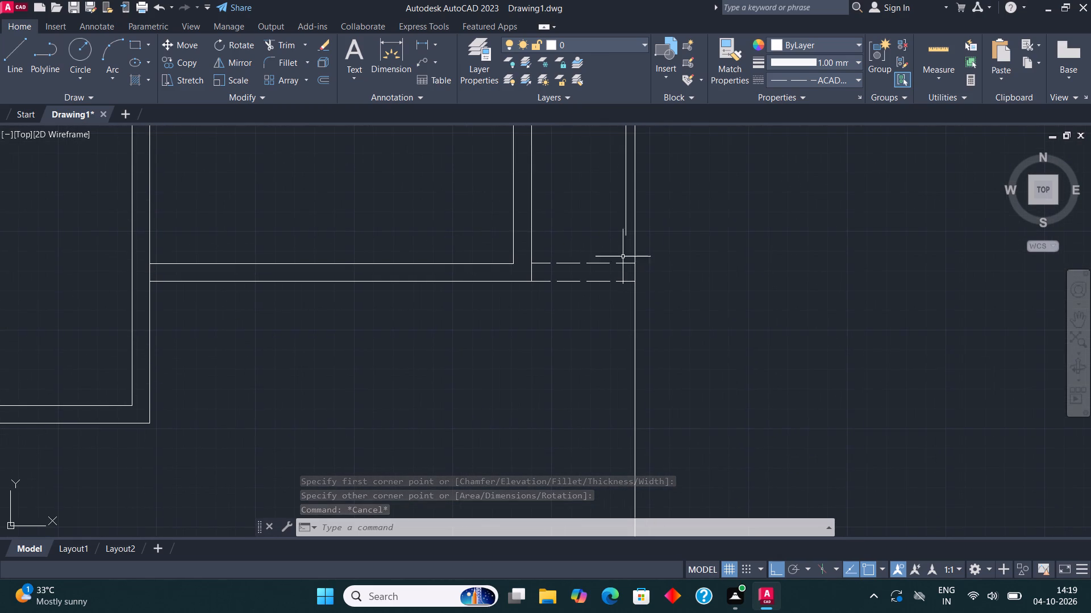
middle_drag(627, 250, 628, 270)
scroll(628, 270, up, 1)
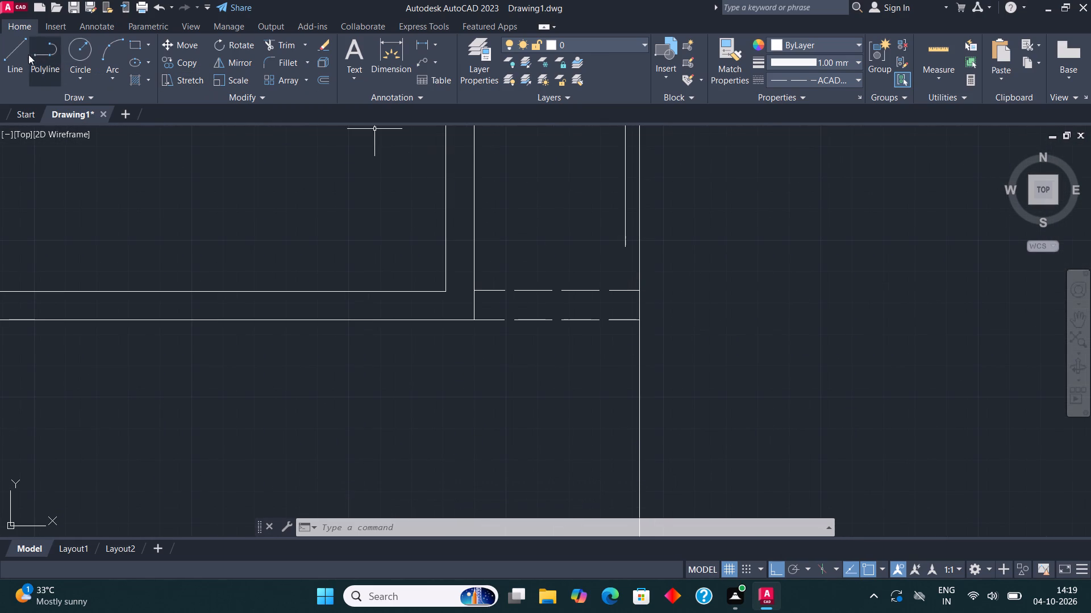
click(12, 51)
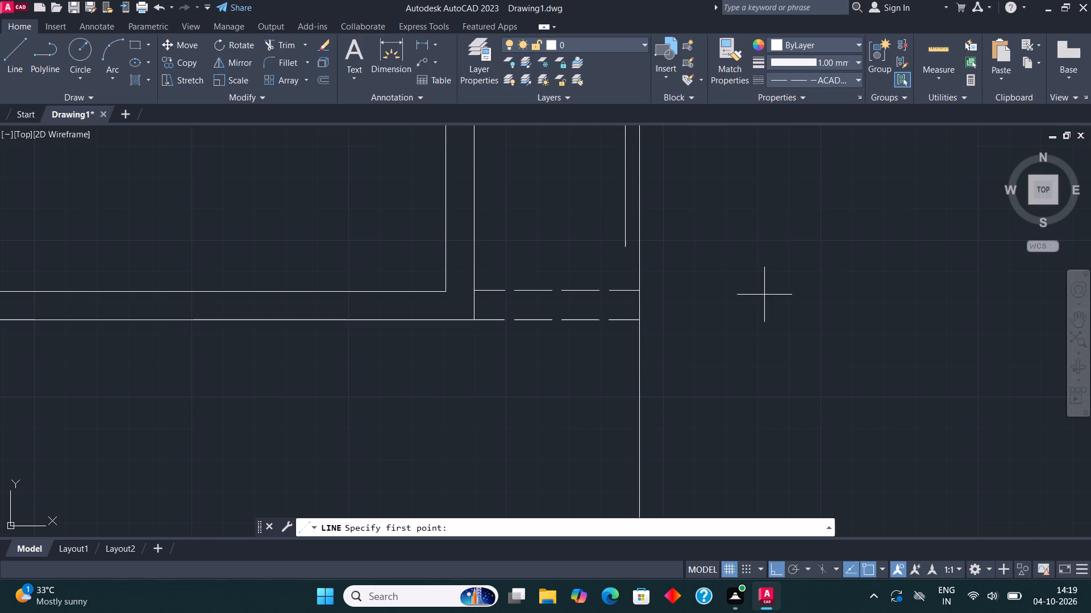
click(622, 247)
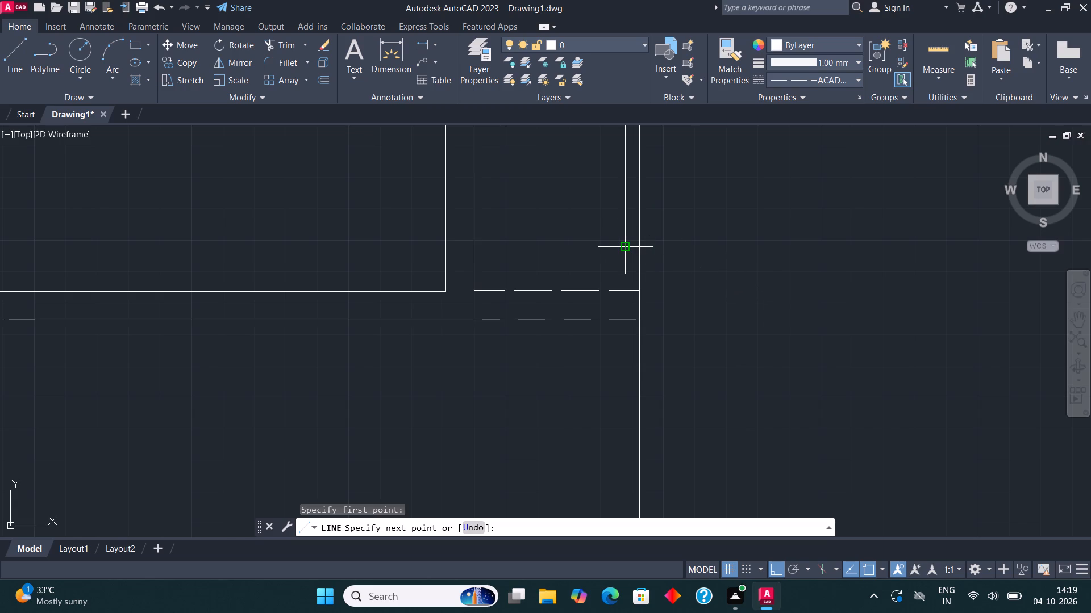
click(623, 292)
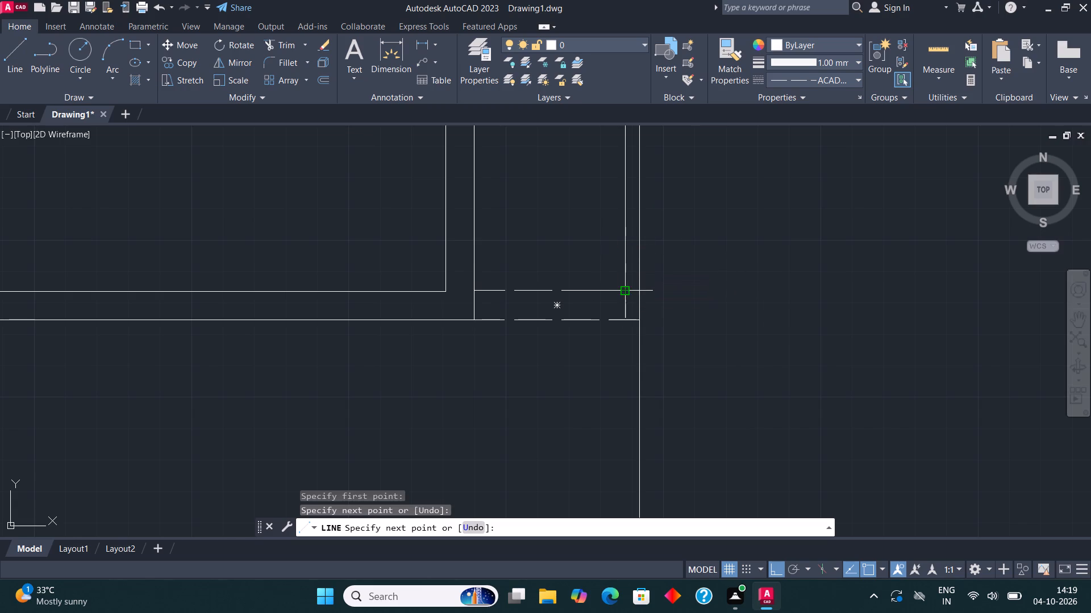
key(Escape)
Offset the lower segment of the outer vertical boundary line 9" inward, toward the open area below the rooms.
scroll(680, 271, down, 2)
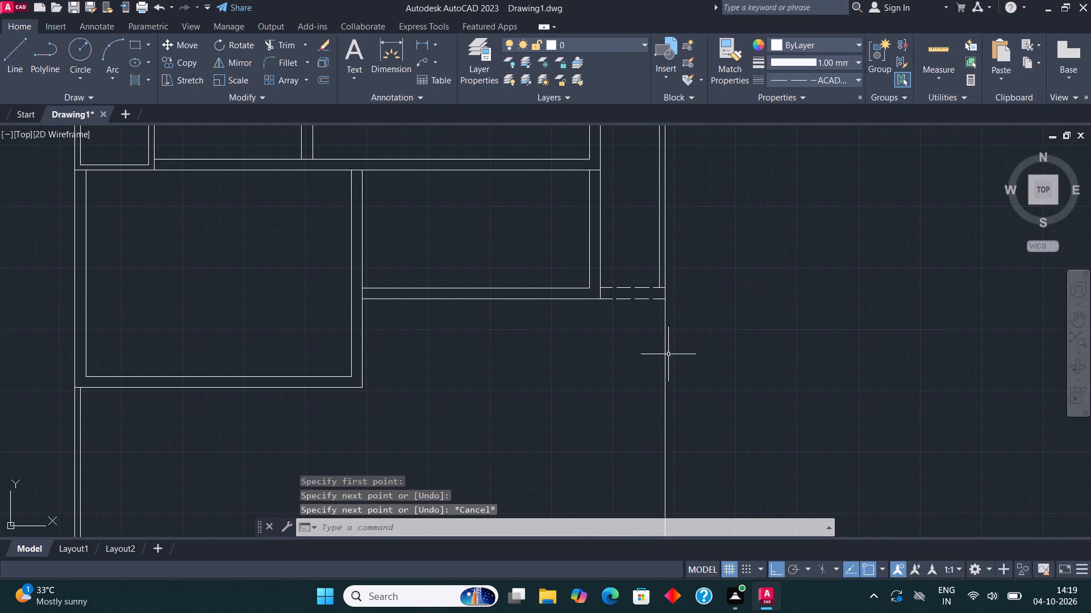
click(667, 357)
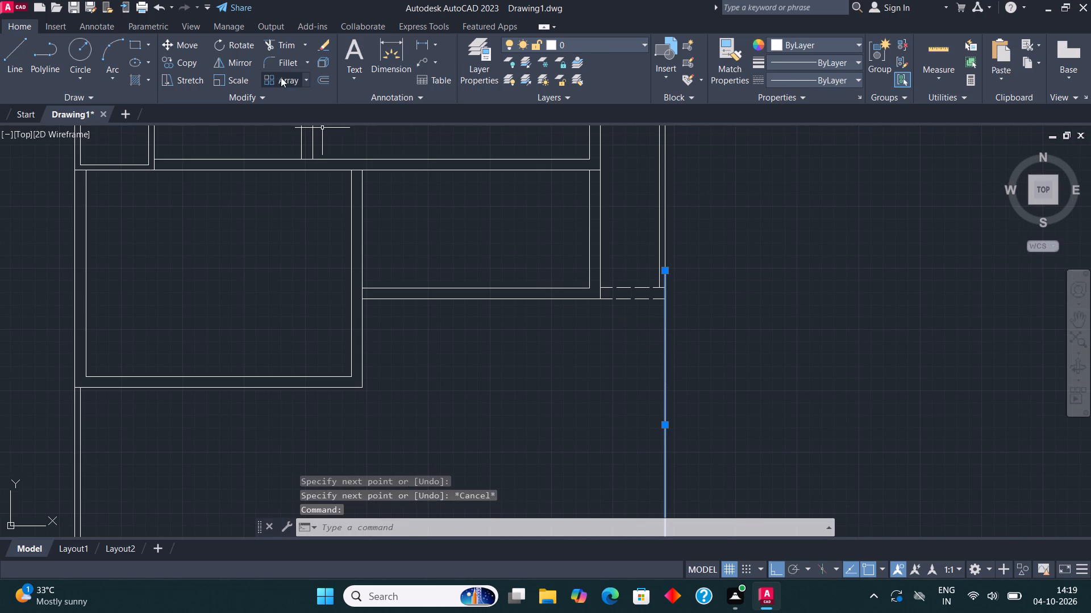
click(320, 76)
click(663, 414)
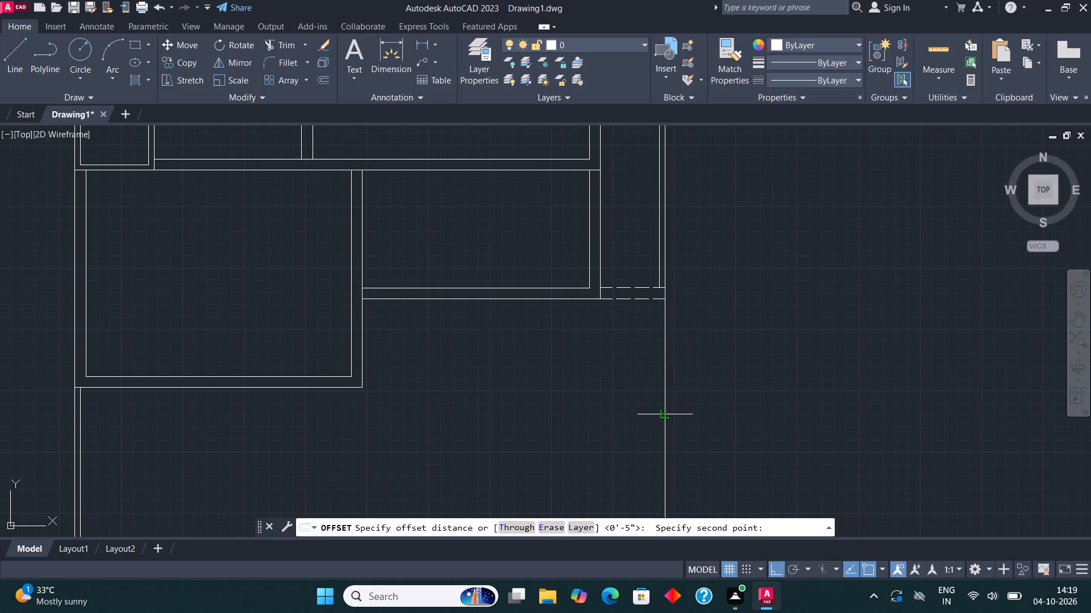
text(9")
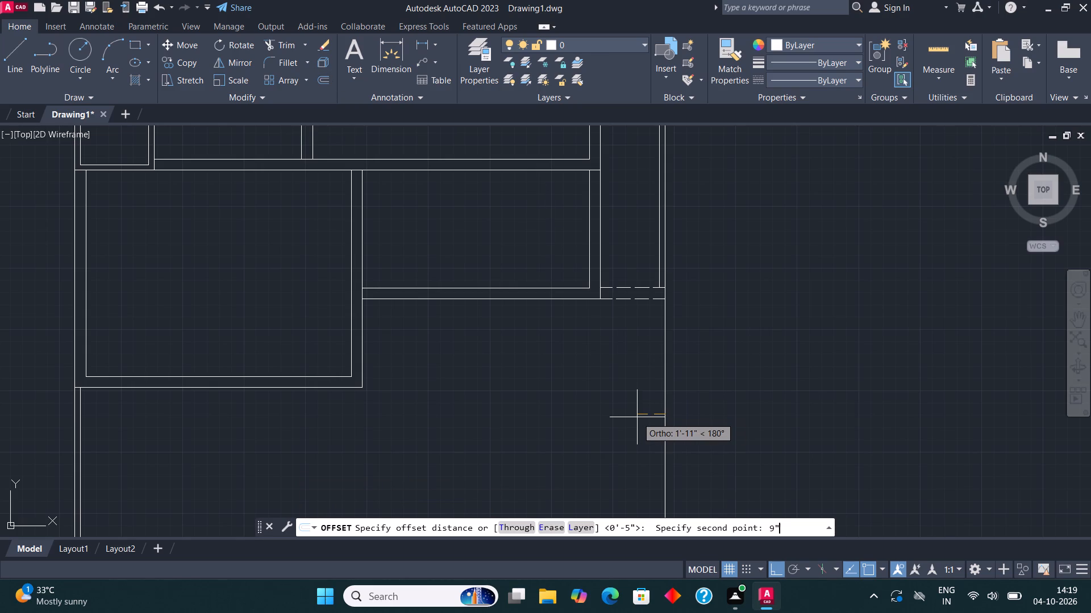
key(Return)
click(617, 408)
key(Escape)
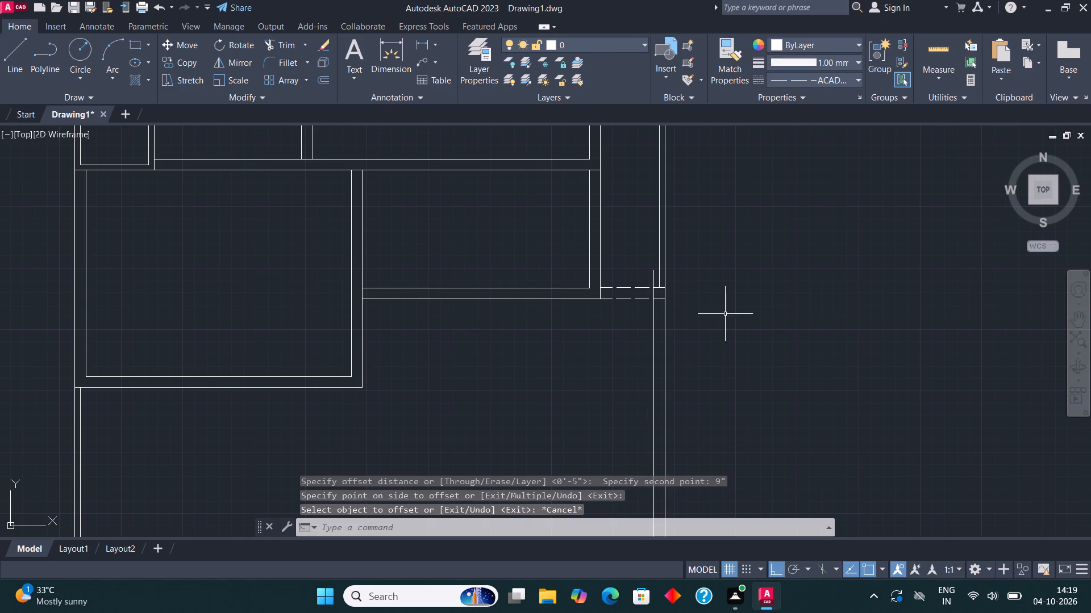
Trim the part of the 9" offset line that projects above the dashed rectangle.
scroll(669, 270, up, 3)
click(290, 40)
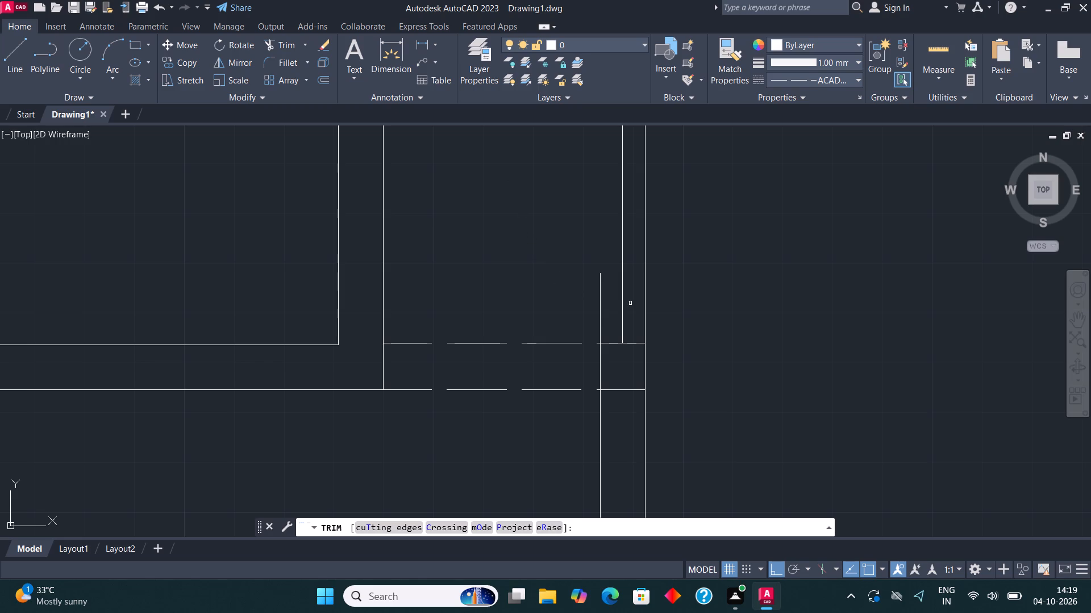
click(605, 298)
click(586, 295)
Trim the bottom boundary wall's inner line where it overshoots the outer vertical boundary line.
scroll(578, 244, down, 4)
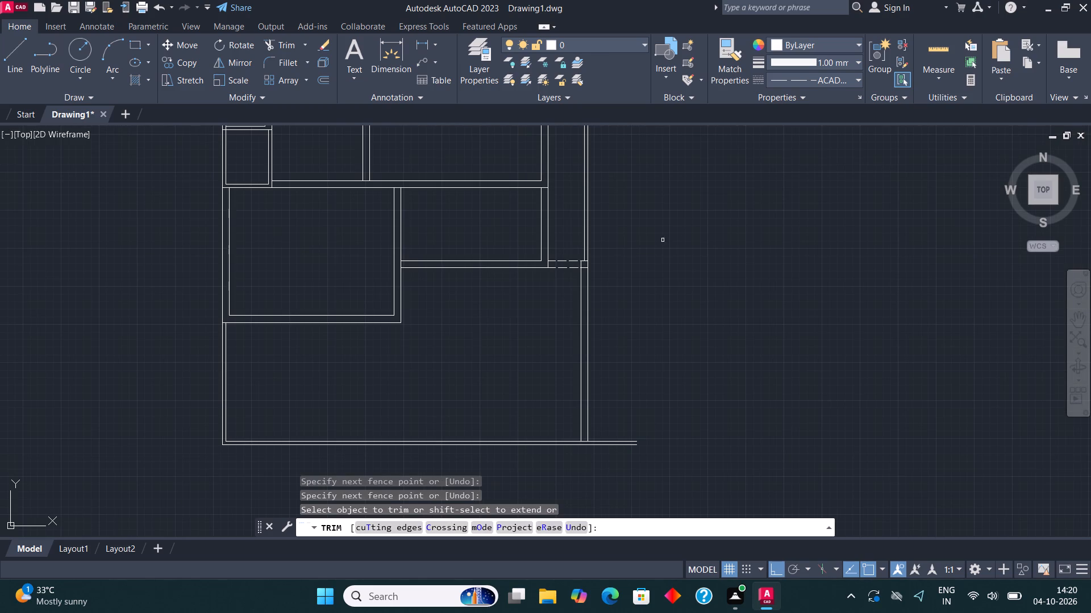
scroll(680, 238, down, 1)
scroll(631, 364, up, 3)
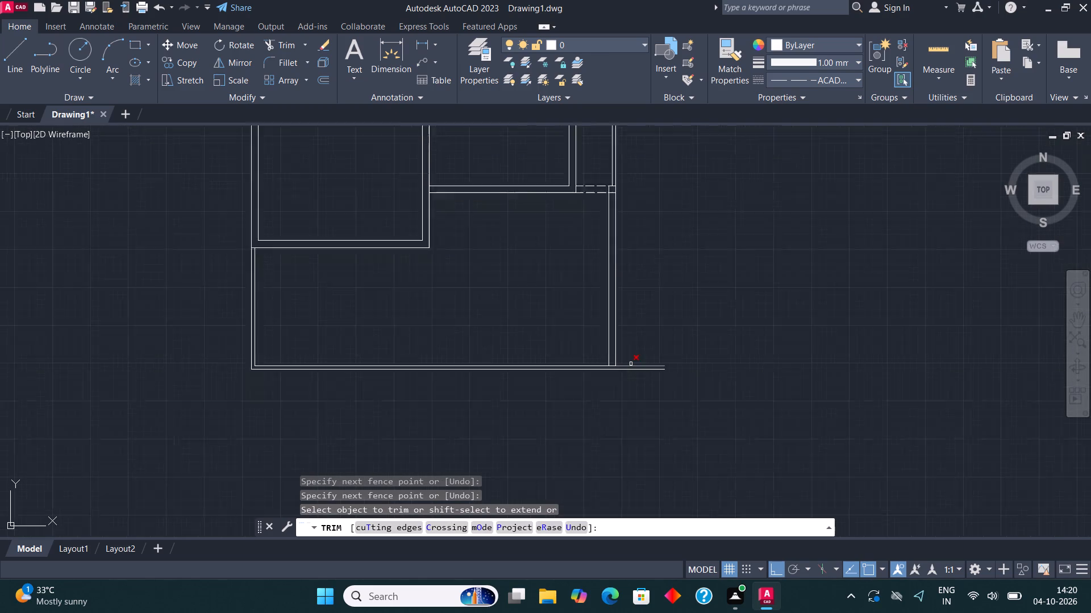
click(628, 368)
click(628, 371)
key(Escape)
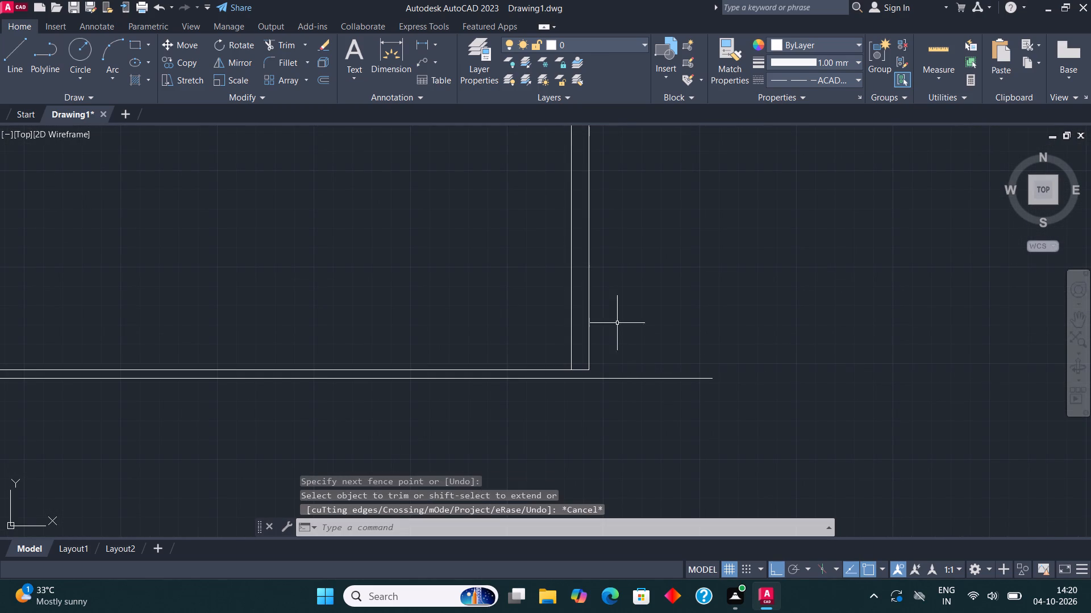
Fillet the bottom wall's inner and outer lines with the corresponding lines of the vertical boundary wall at the lower-right corner.
click(292, 62)
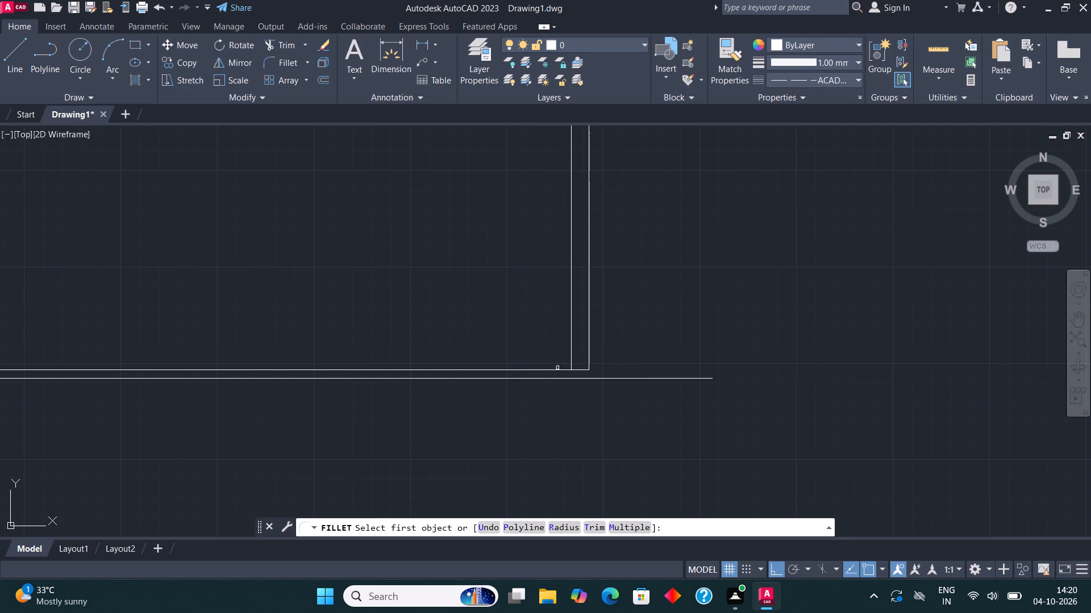
click(557, 368)
click(561, 371)
click(570, 354)
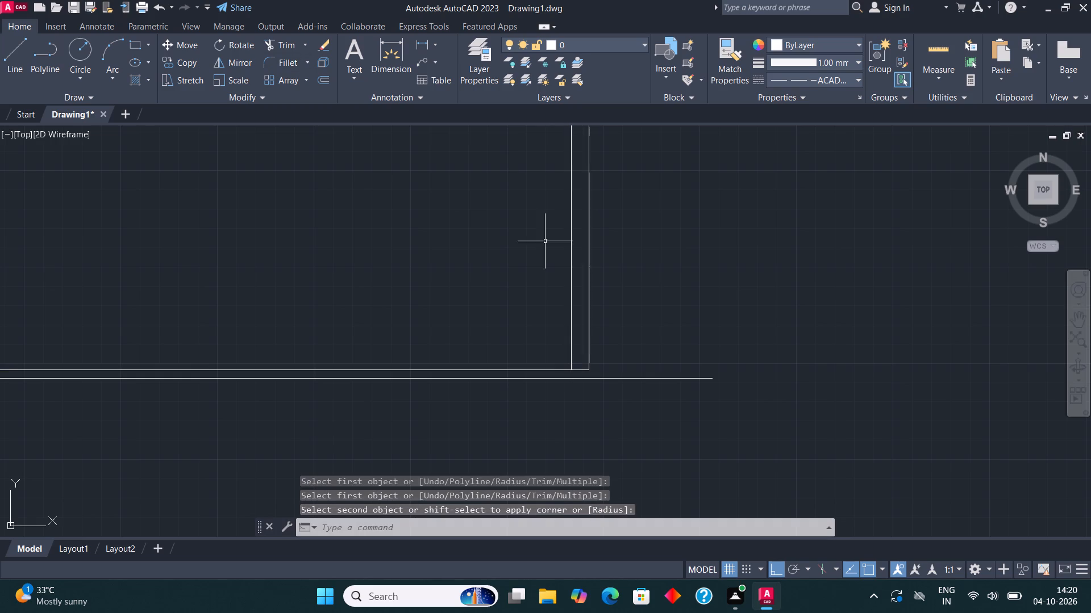
click(281, 60)
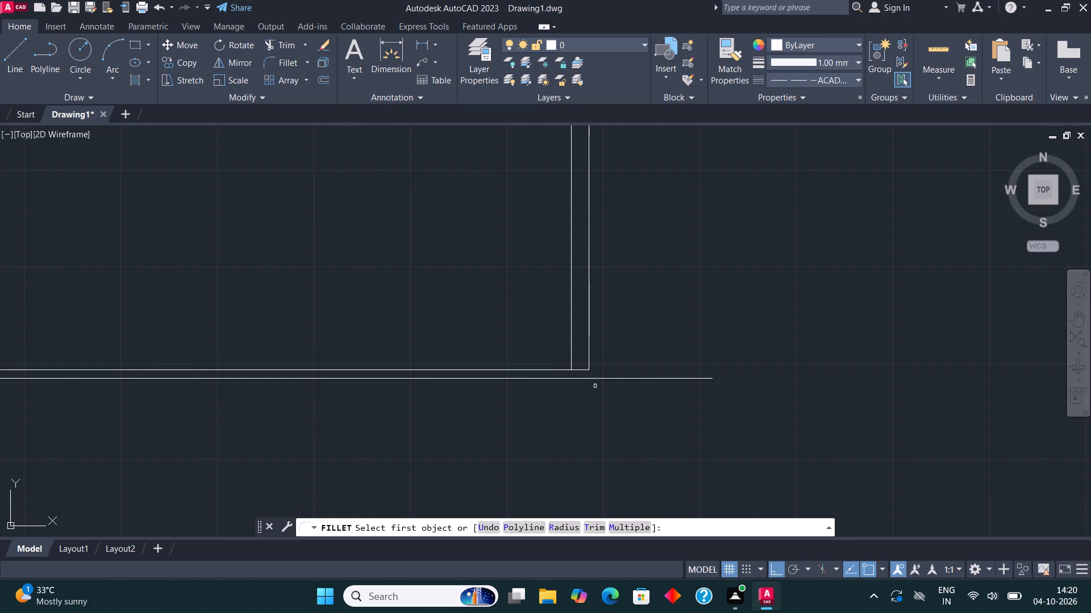
click(569, 377)
click(588, 353)
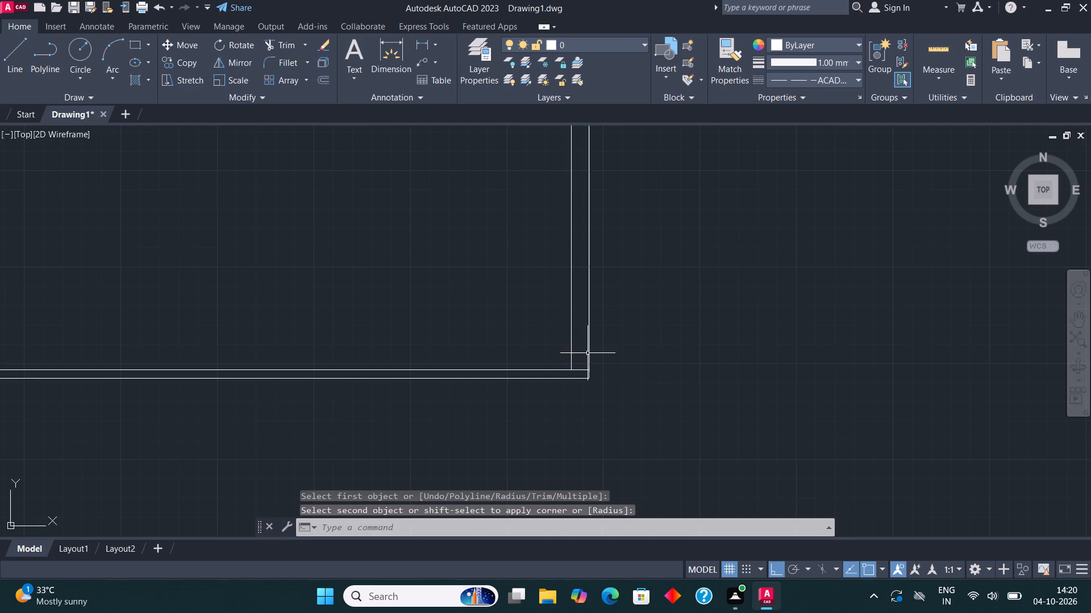
key(Escape)
Trim the leftover piece of the bottom wall's inner line inside the vertical wall's thickness at the lower-right corner.
click(284, 47)
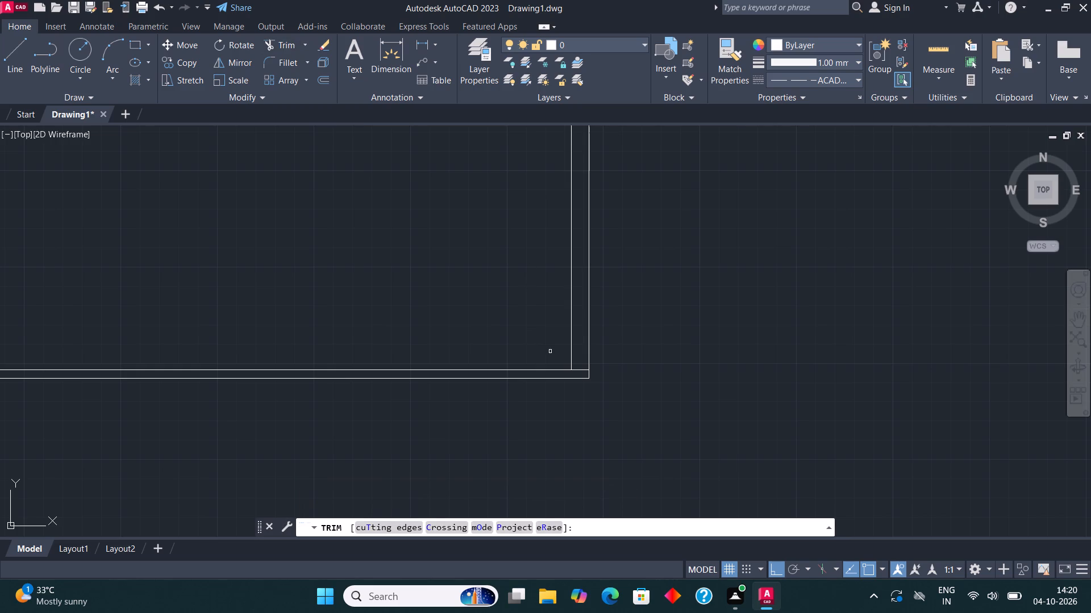
scroll(572, 377, up, 2)
drag(586, 370, 587, 365)
click(585, 313)
scroll(585, 319, down, 4)
key(Escape)
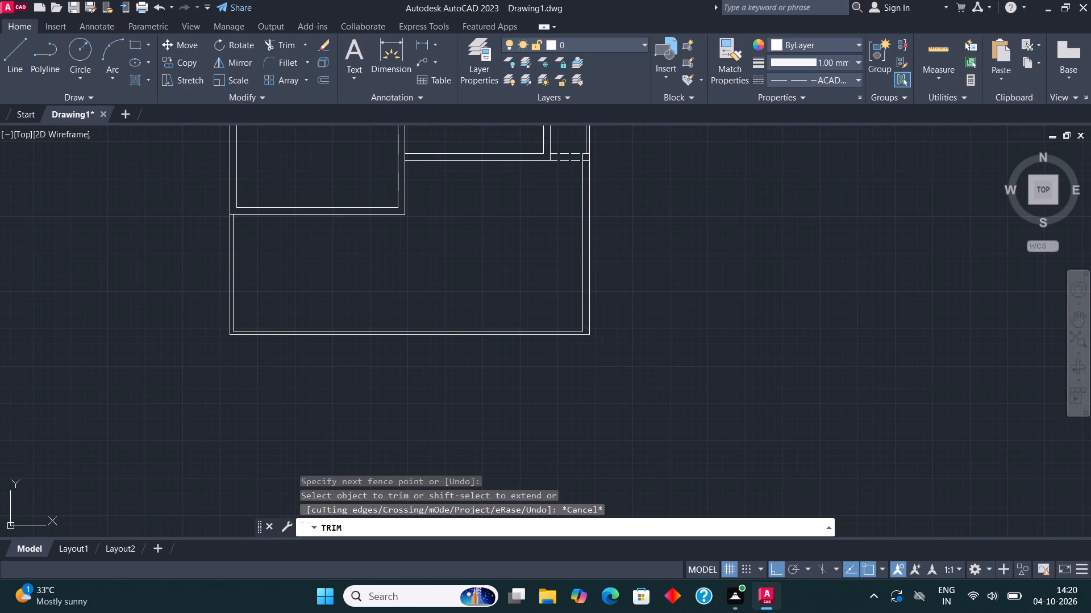
Review the whole floor plan, from the closed bottom corner up to the topmost boundary wall.
middle_drag(663, 249, 710, 277)
scroll(719, 260, down, 2)
middle_drag(736, 303, 738, 324)
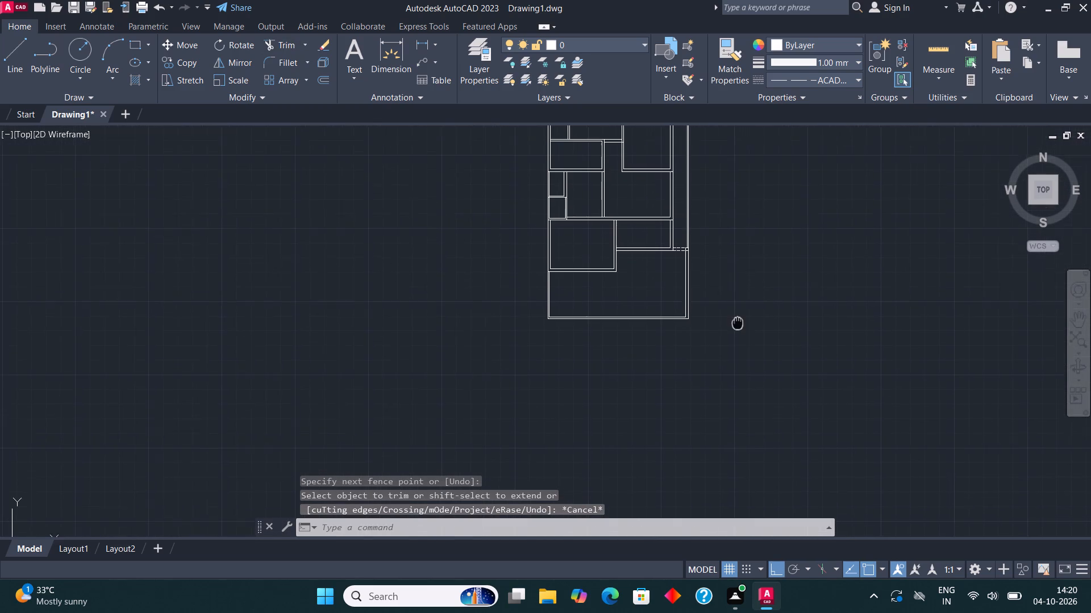
middle_drag(738, 324, 738, 332)
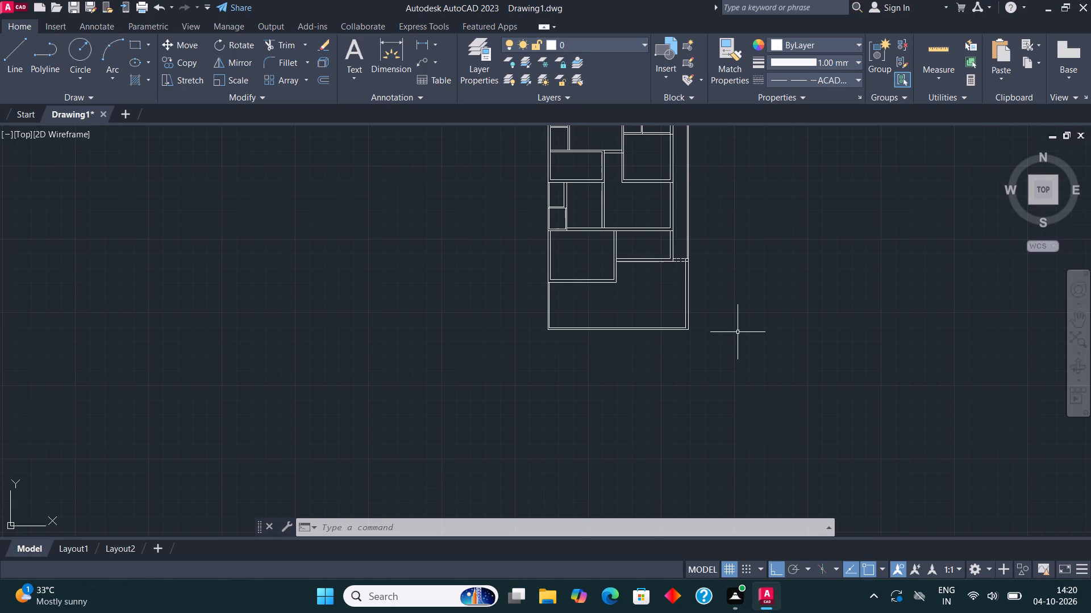
scroll(738, 332, down, 1)
middle_drag(692, 320, 701, 364)
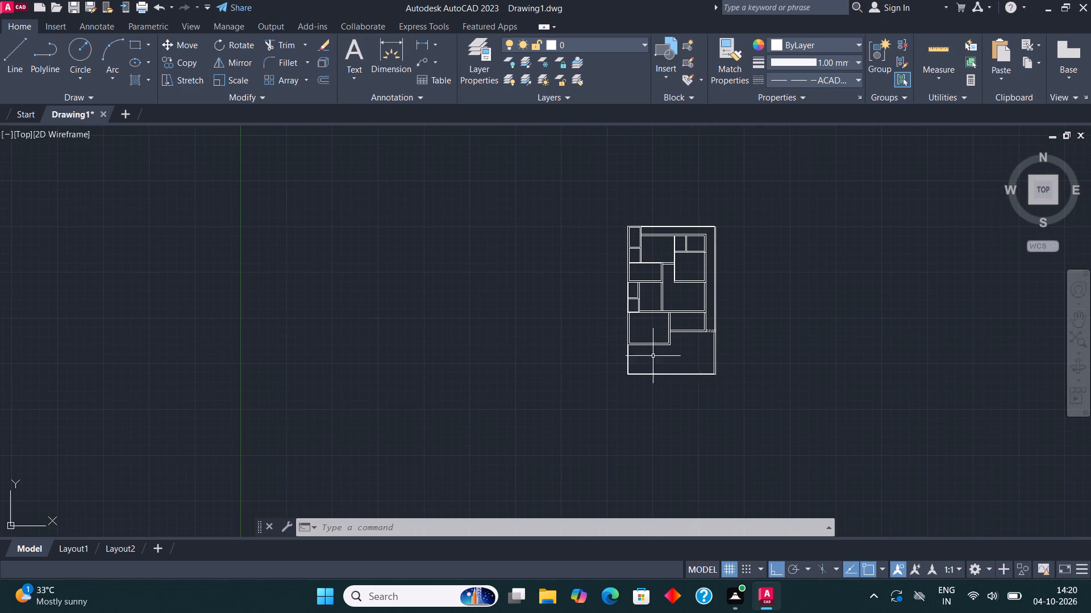
scroll(701, 344, down, 1)
middle_drag(698, 285, 665, 360)
scroll(665, 360, up, 2)
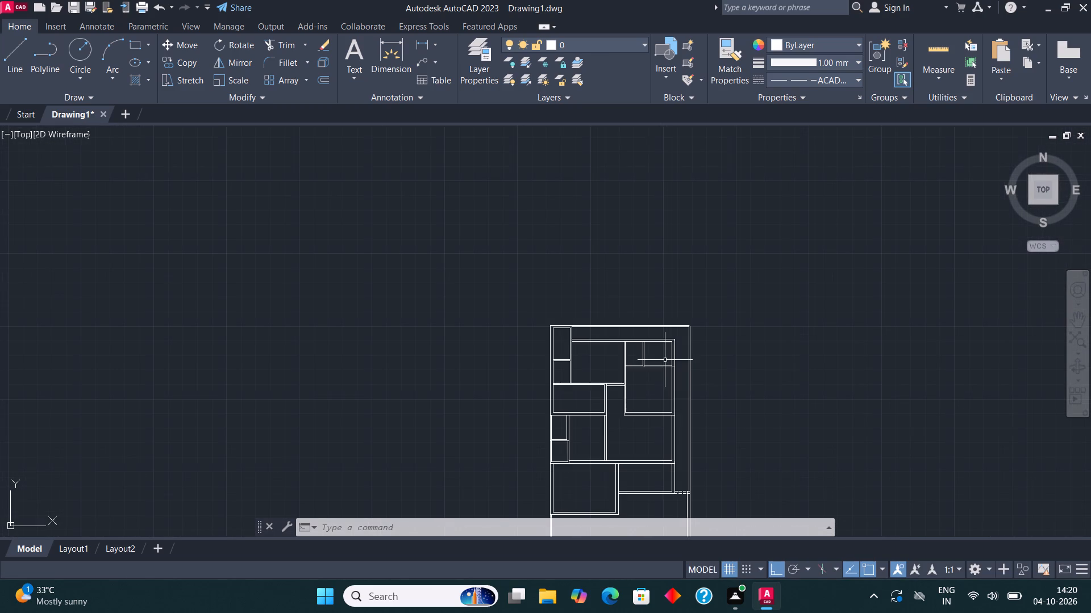
middle_drag(727, 310, 802, 159)
scroll(804, 158, up, 1)
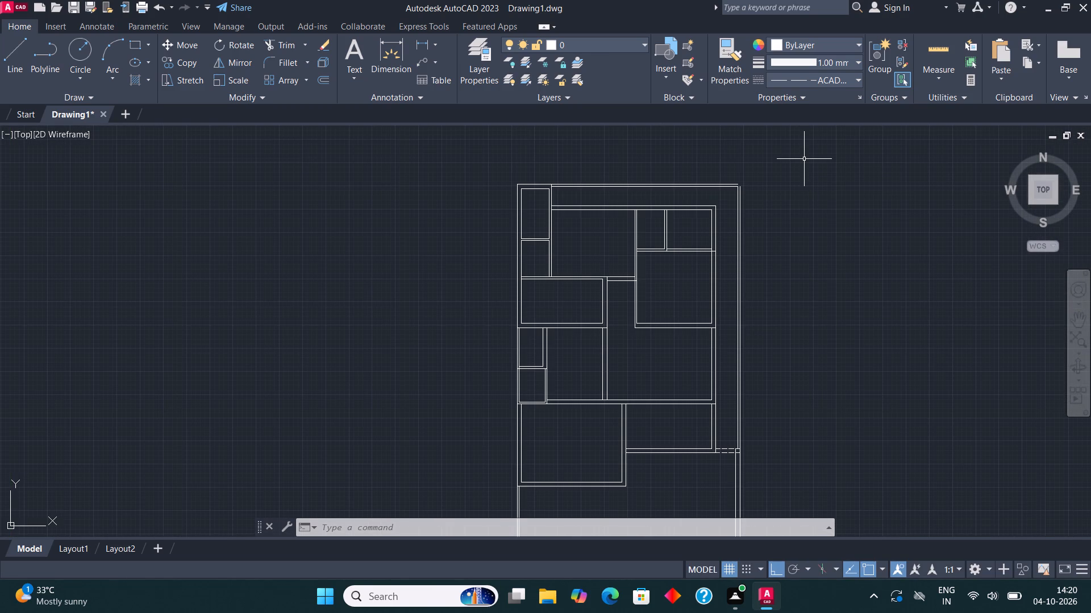
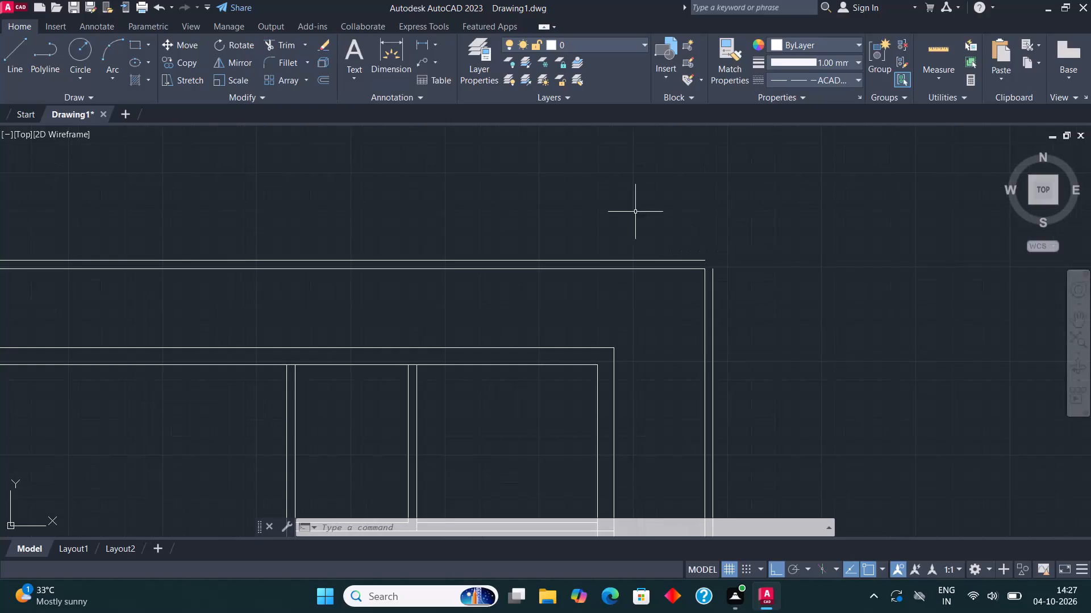
Fillet the top boundary wall's outer line with the right boundary wall's outer vertical line at the upper-right corner.
click(289, 61)
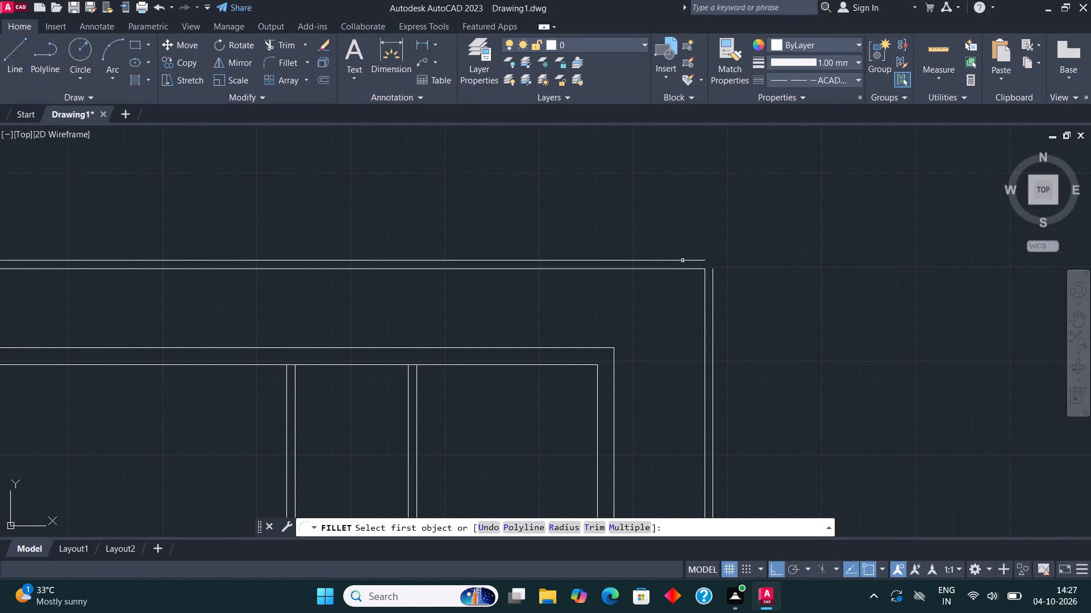
click(682, 261)
click(713, 291)
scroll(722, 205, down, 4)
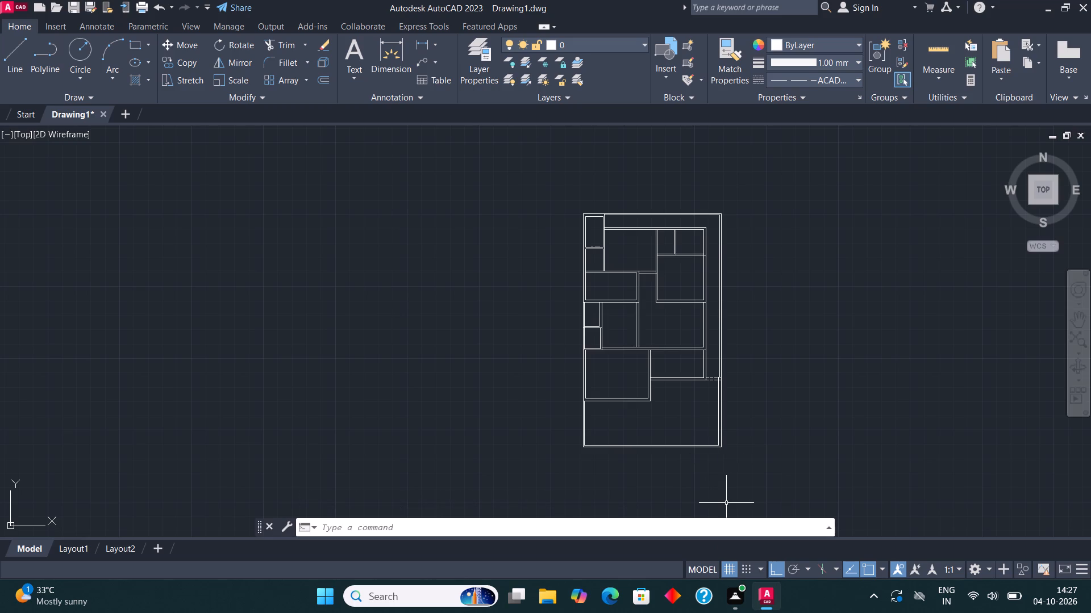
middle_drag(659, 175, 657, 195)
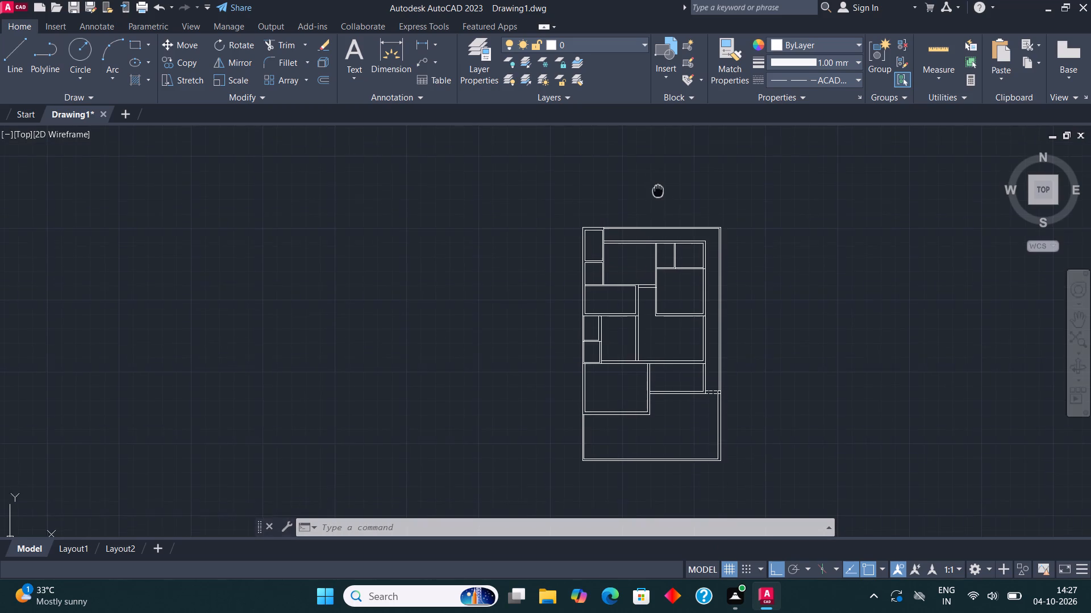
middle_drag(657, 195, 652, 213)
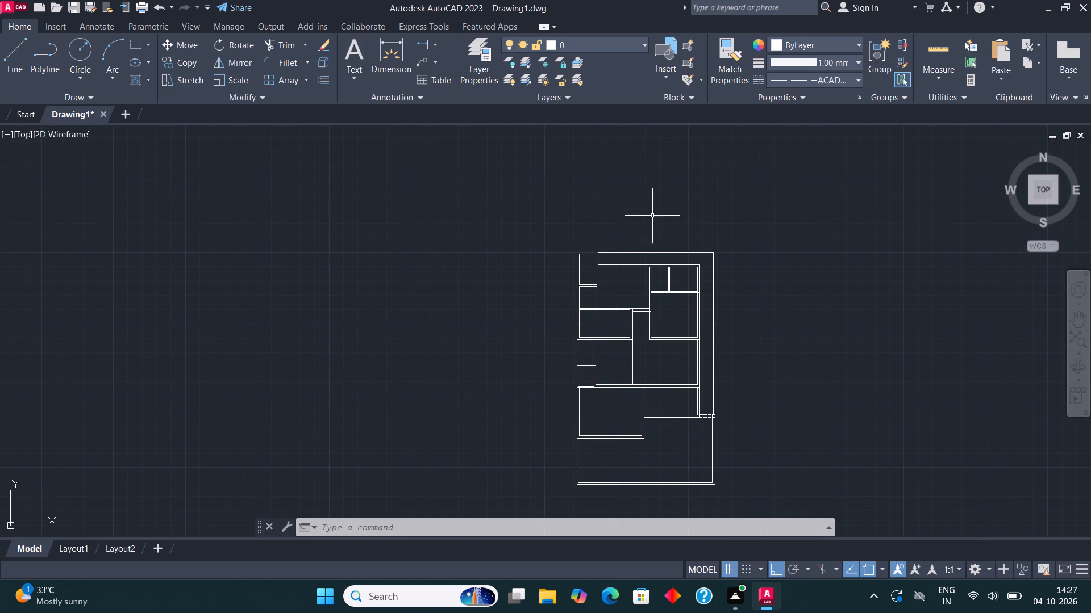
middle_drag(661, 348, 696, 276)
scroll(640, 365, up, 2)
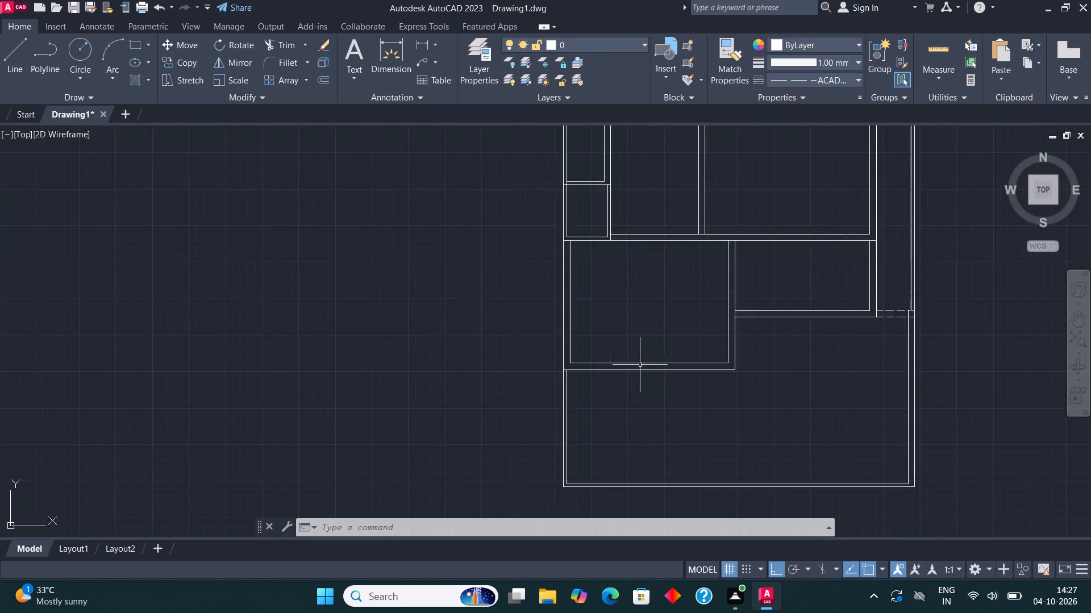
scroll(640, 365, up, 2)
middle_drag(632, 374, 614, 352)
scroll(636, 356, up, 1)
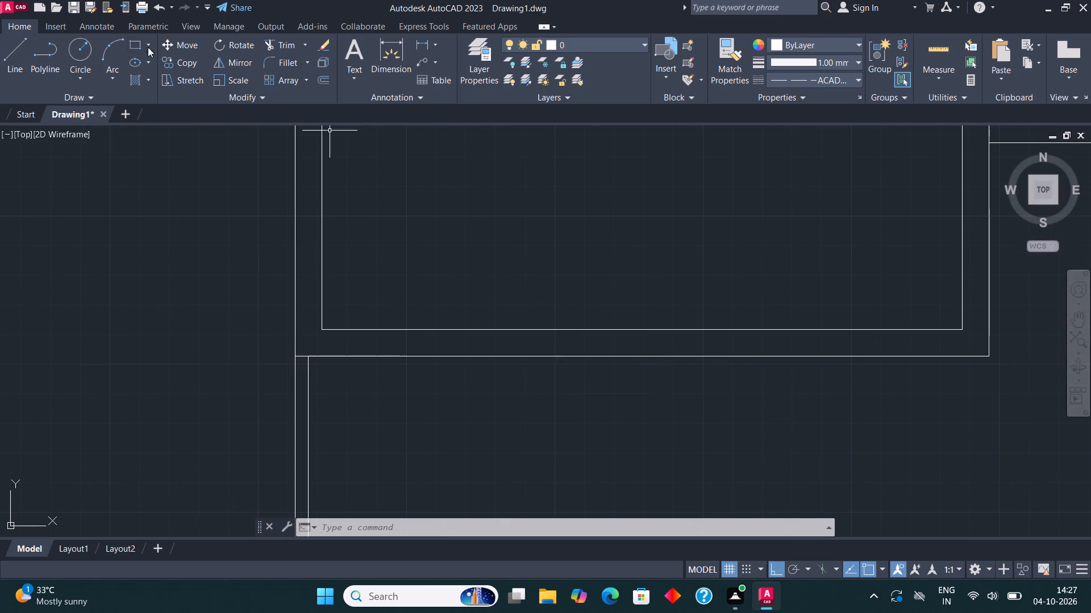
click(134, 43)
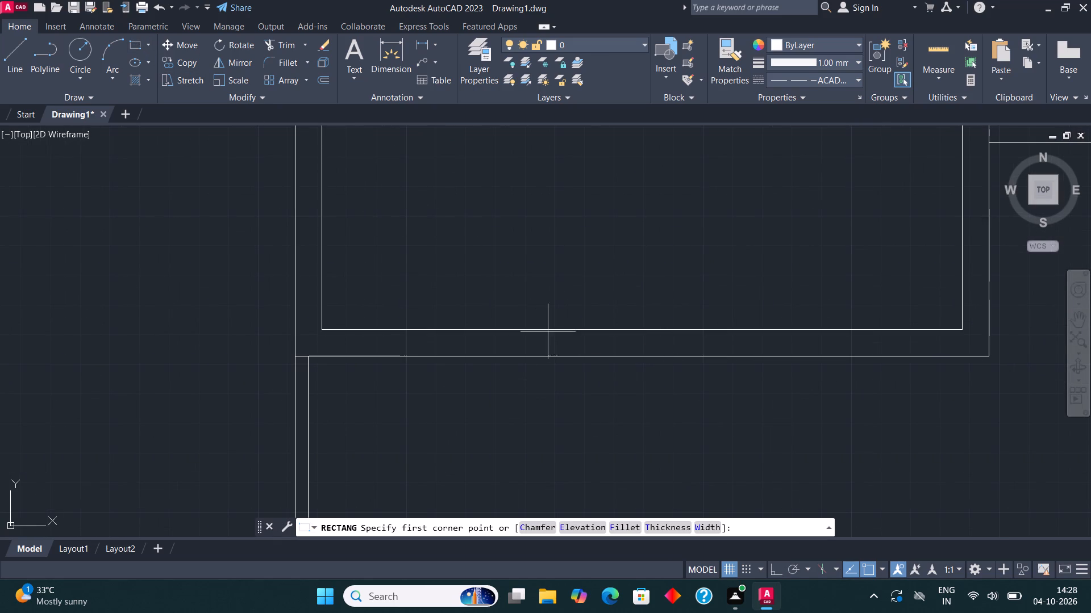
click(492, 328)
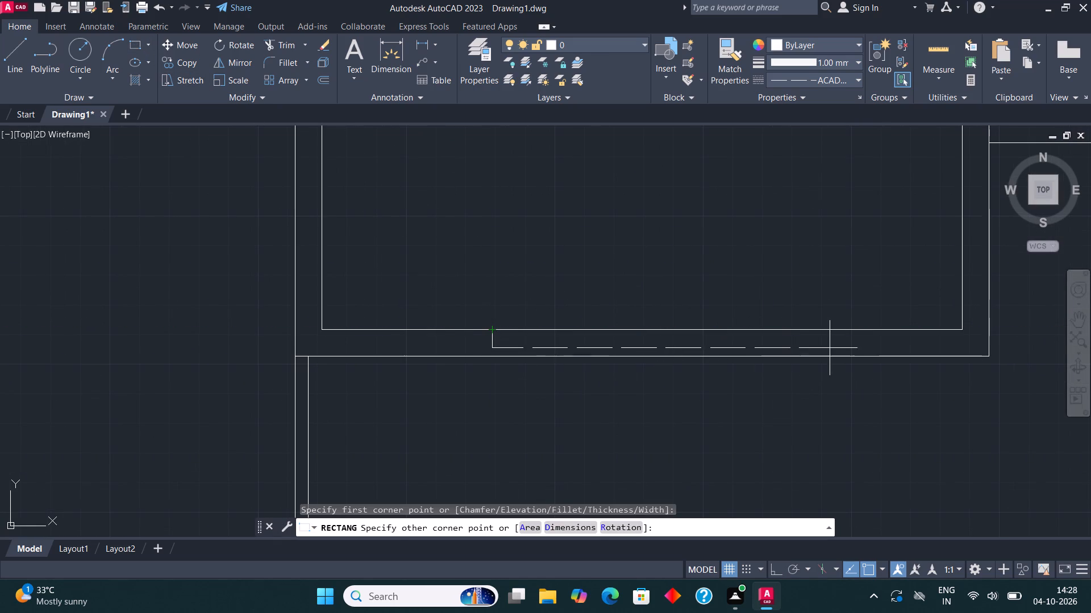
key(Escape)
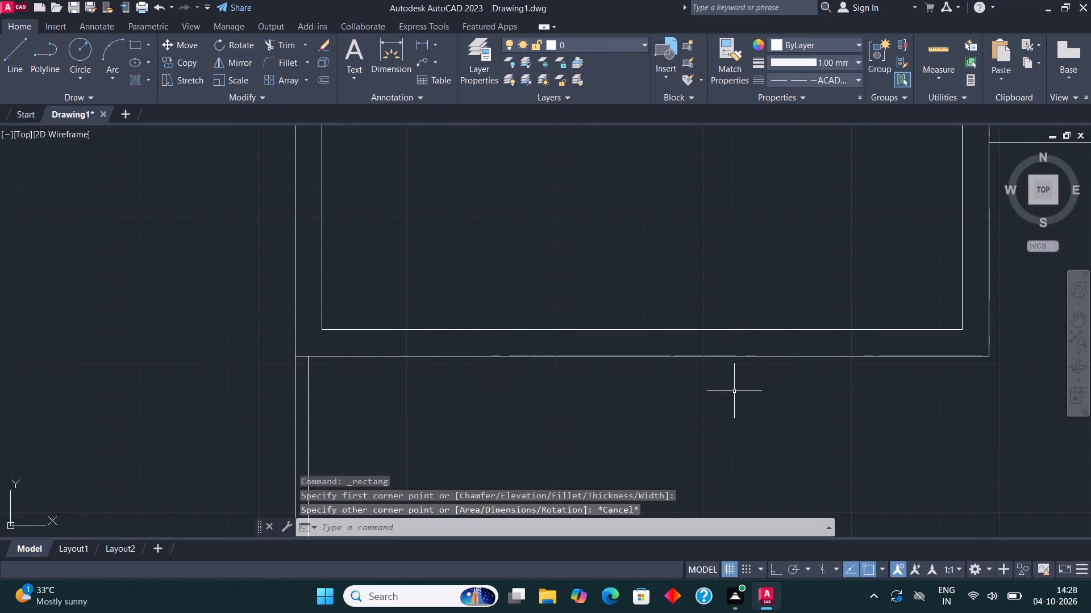
Make ByLayer the current linetype in the Linetype Manager.
text(lin)
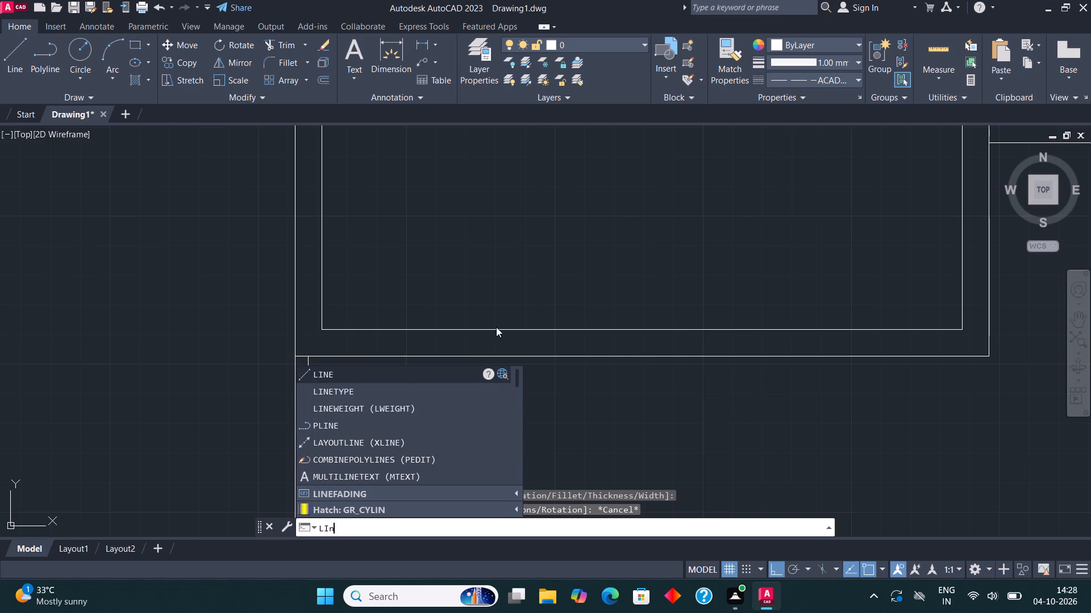
click(388, 386)
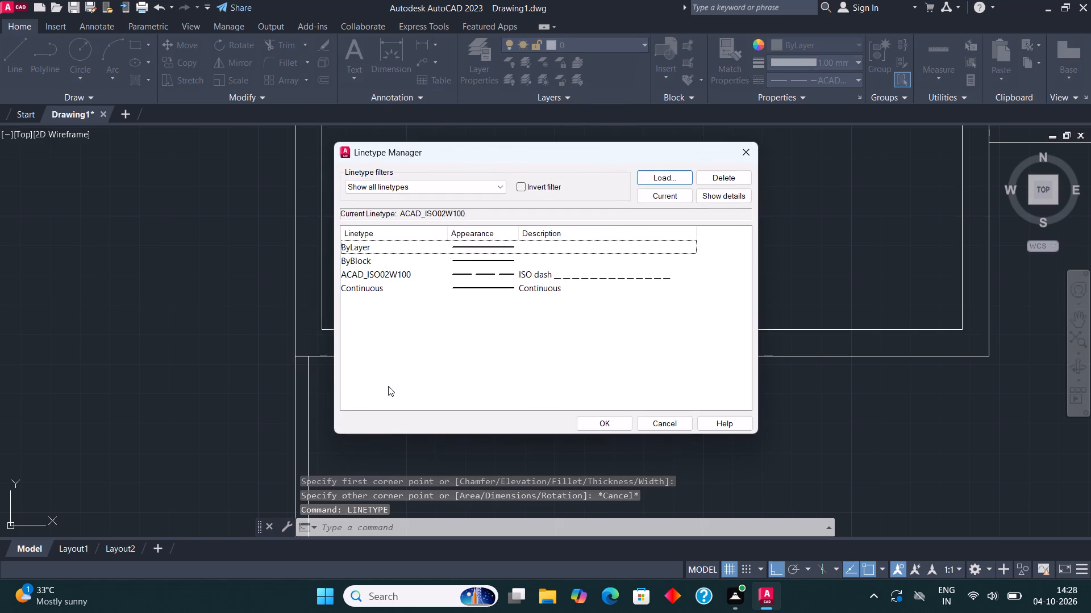
click(544, 251)
click(664, 194)
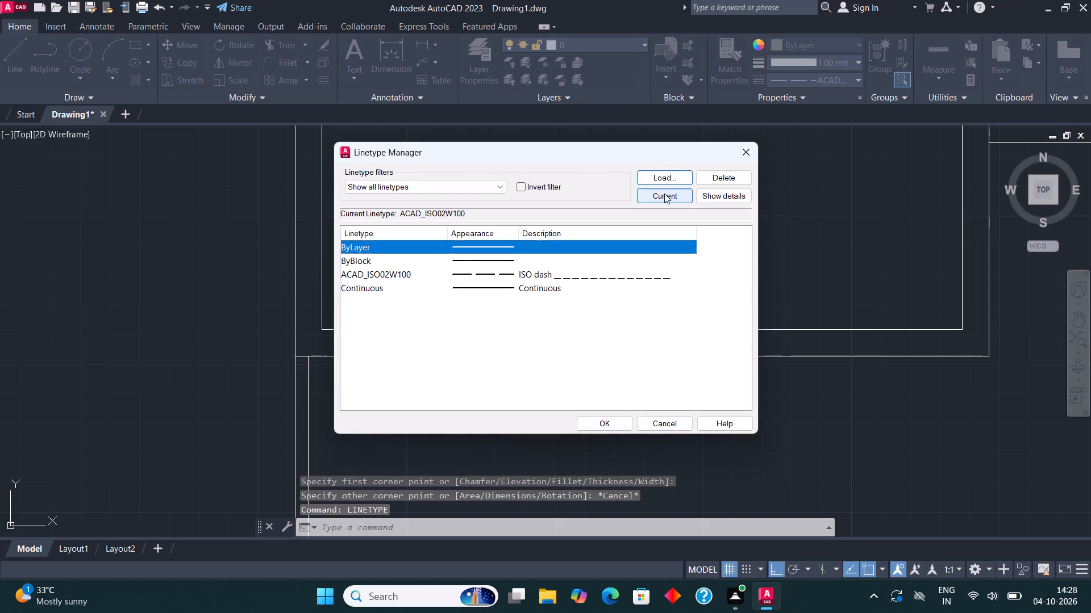
click(593, 425)
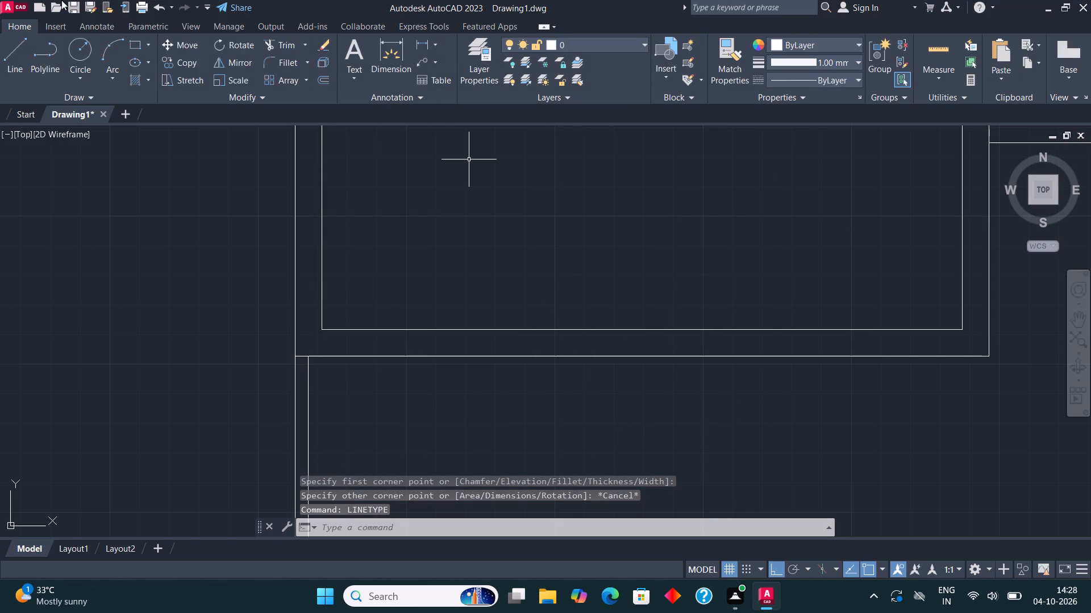
Draw a window in the bottom-left room's lower wall: a rectangle across the wall thickness with a centre line between its short sides.
click(132, 45)
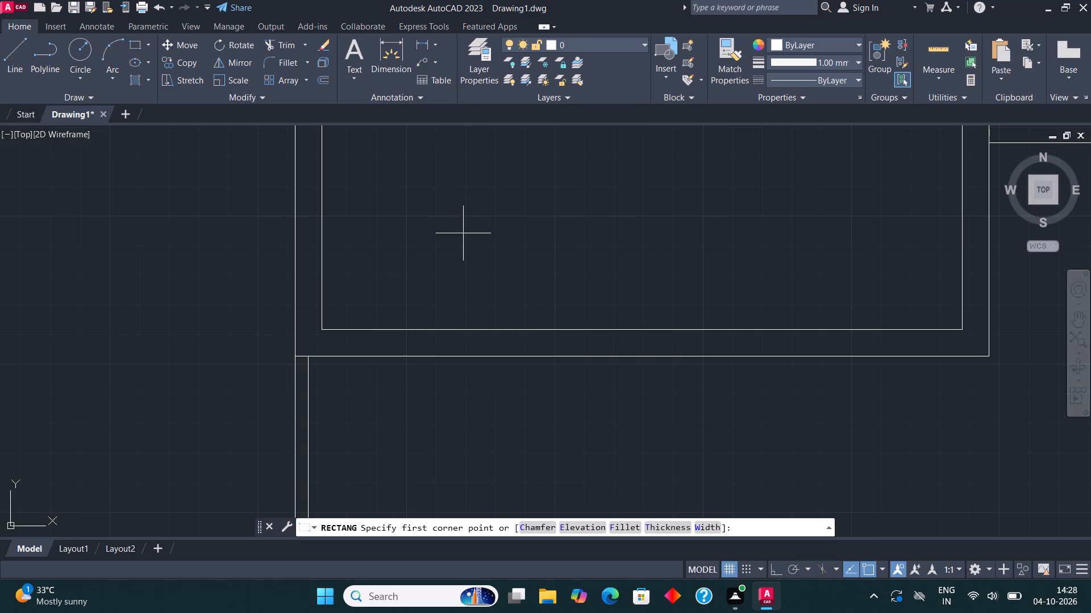
click(461, 354)
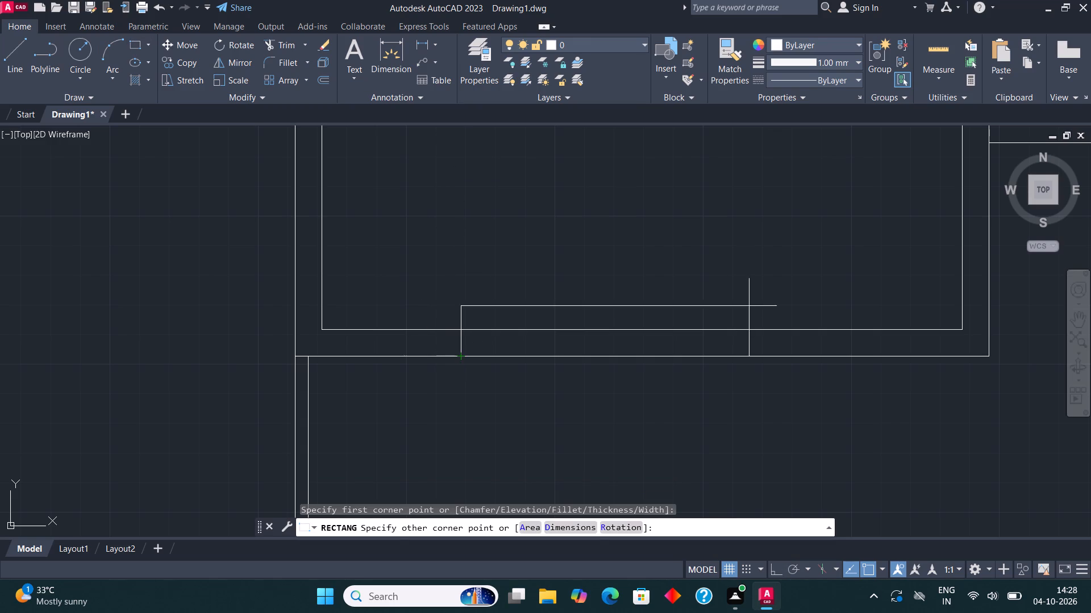
click(876, 326)
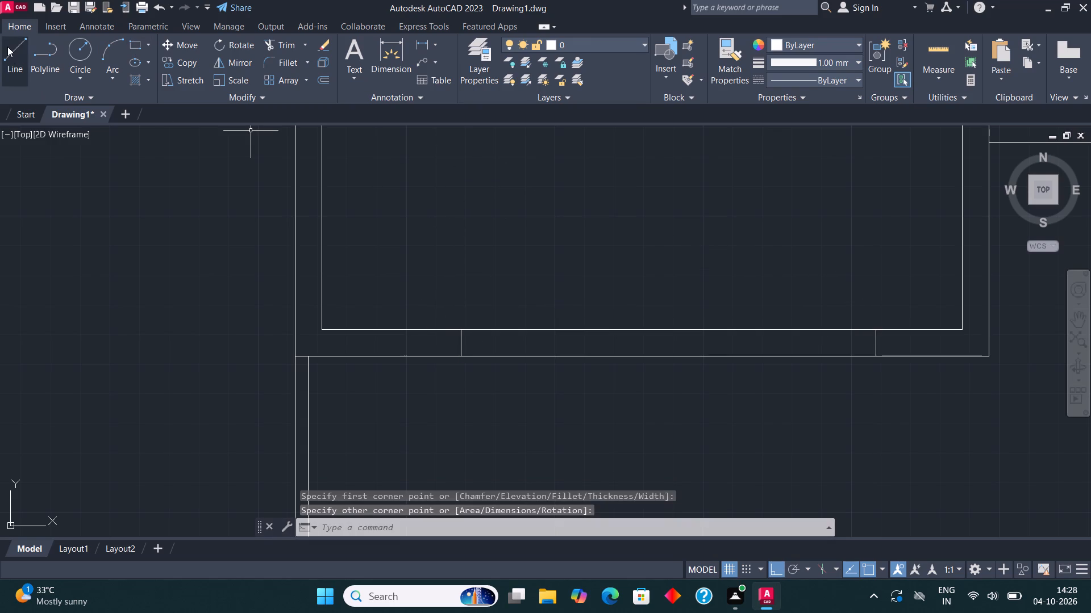
click(7, 46)
click(460, 342)
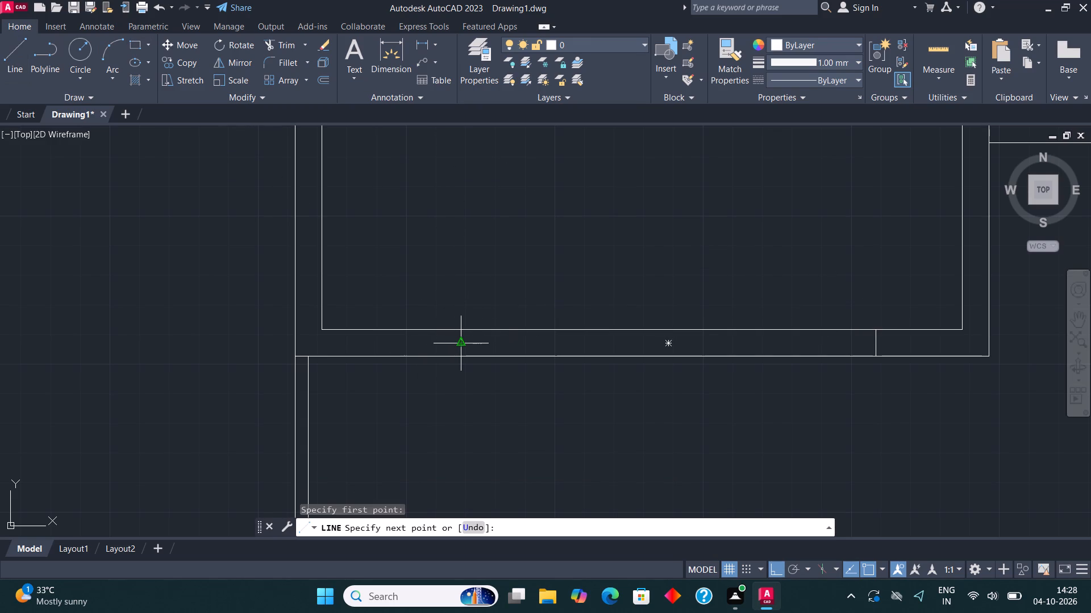
click(875, 342)
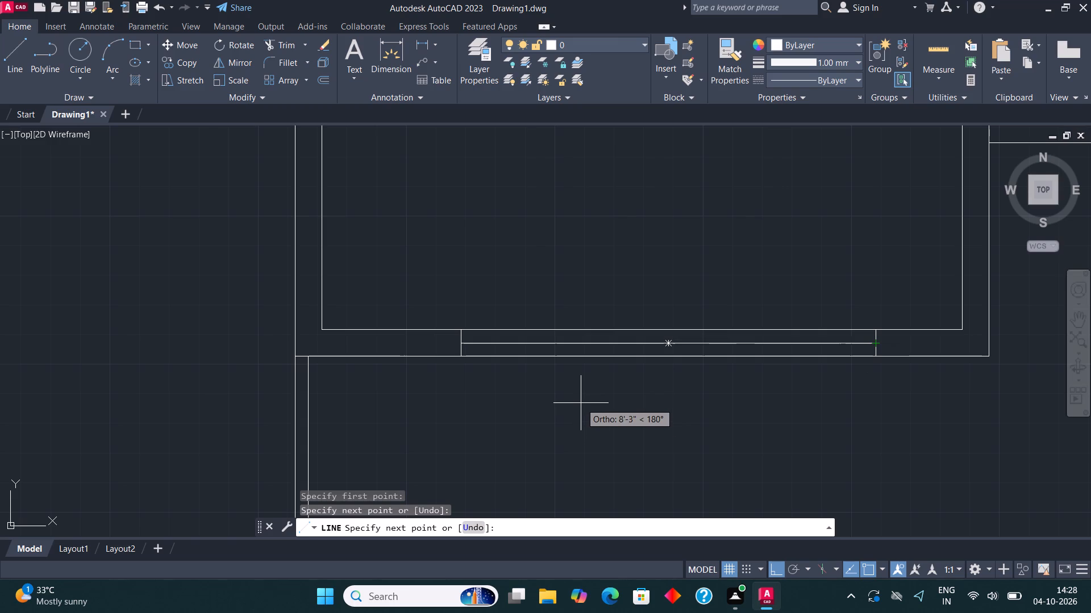
key(Escape)
Draw two horizontal lines across the bottom-left room's right wall, one near its lower corner and one just below the adjoining wall.
scroll(559, 326, down, 1)
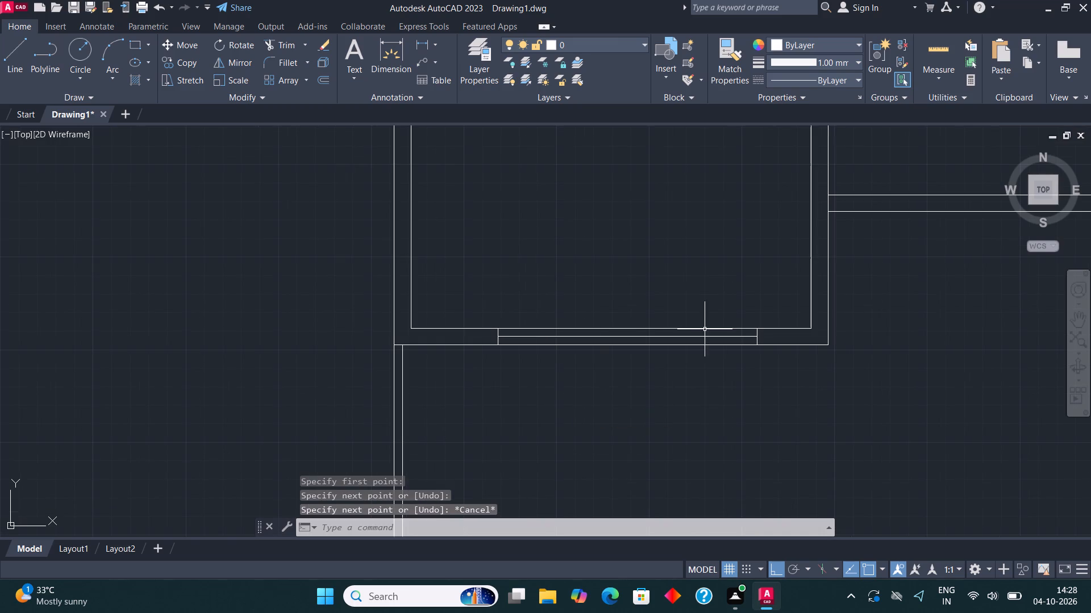
middle_drag(694, 329, 608, 345)
middle_drag(765, 318, 735, 318)
scroll(739, 320, up, 2)
middle_drag(747, 377, 739, 387)
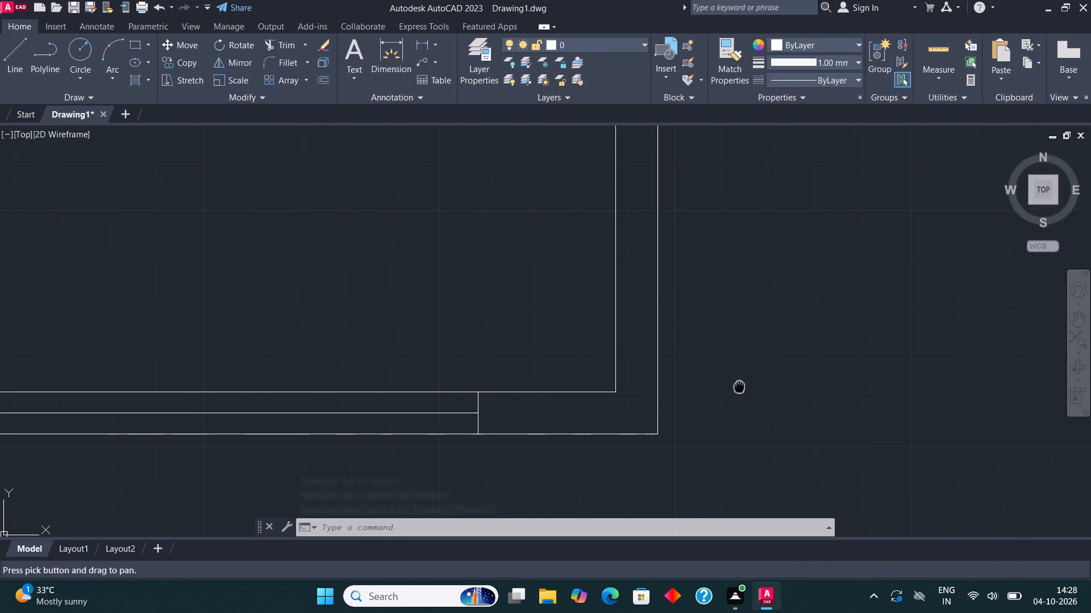
click(16, 45)
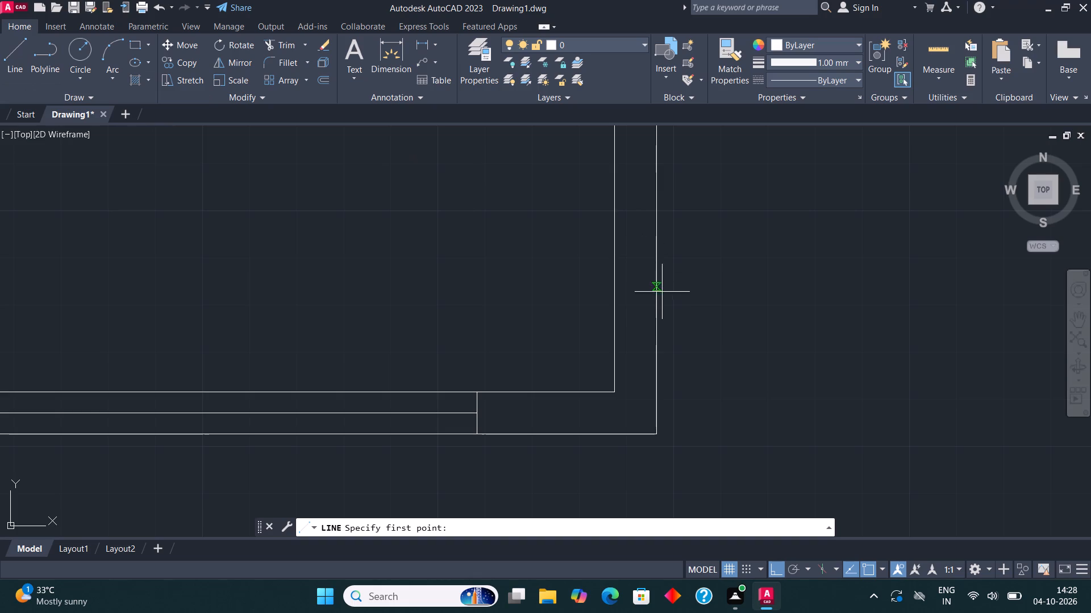
click(611, 349)
click(655, 349)
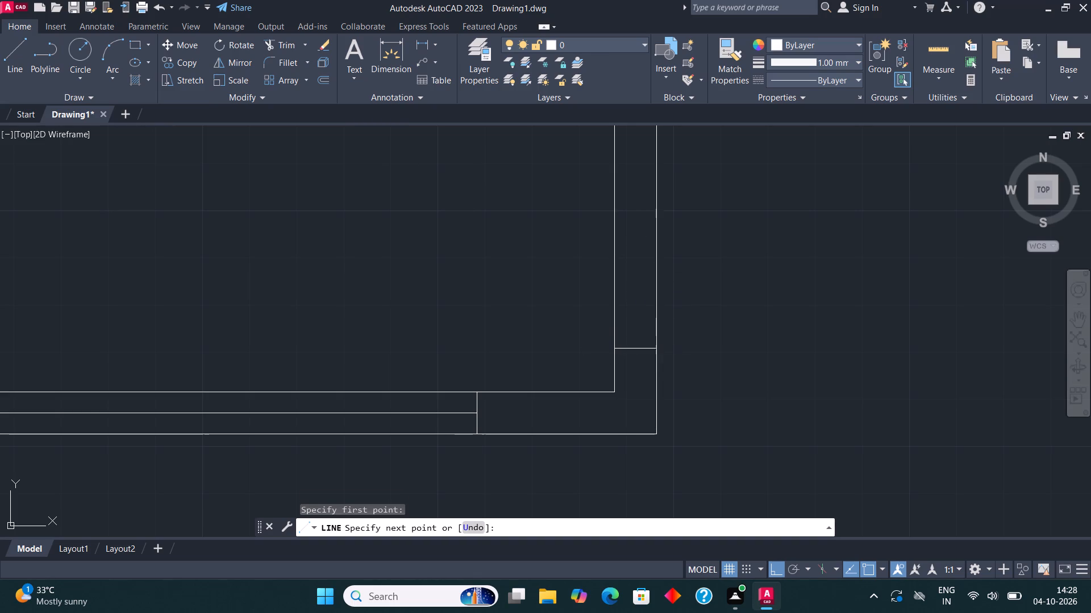
middle_drag(696, 253, 689, 321)
click(13, 43)
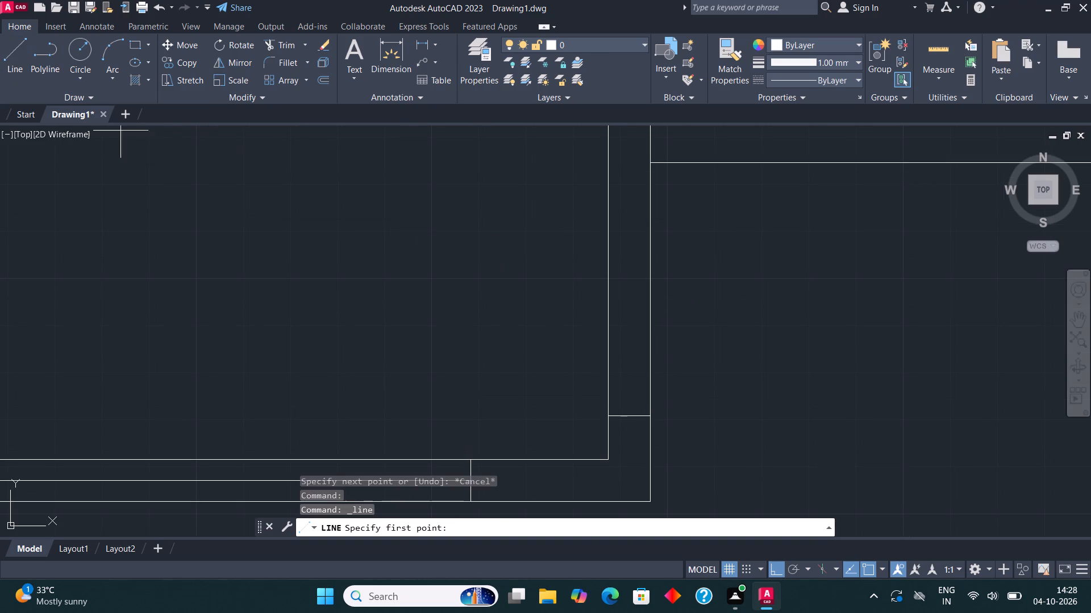
click(607, 211)
click(646, 211)
key(Escape)
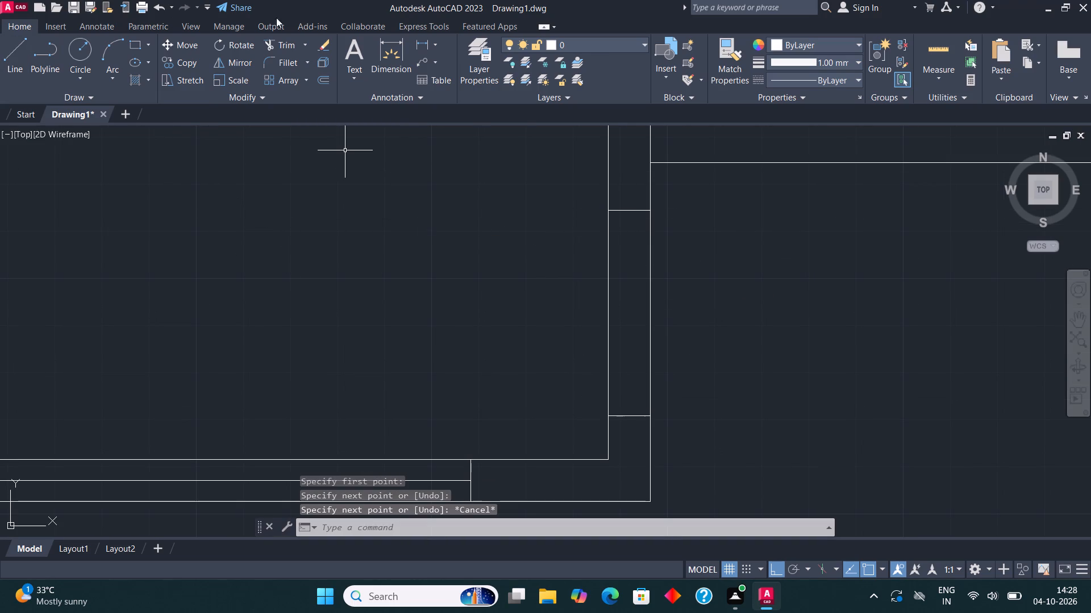
Trim both wall lines between the two cross lines to cut an opening in the room's right wall.
click(286, 43)
drag(432, 247, 463, 259)
click(760, 291)
key(Escape)
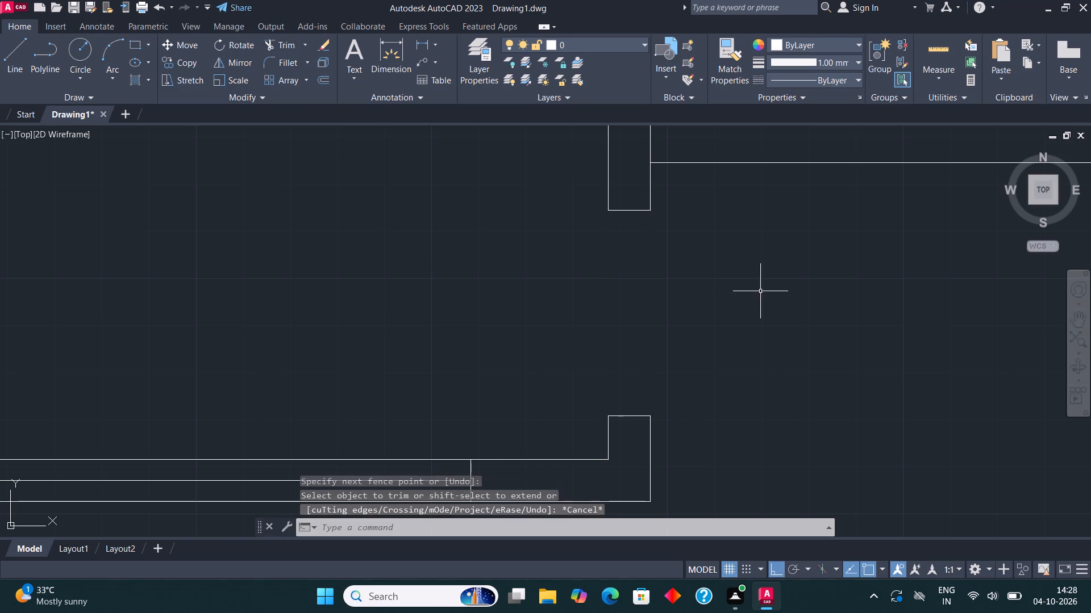
Make the ISO dash linetype ACAD_ISO02W100 current in the Linetype Manager.
text(li)
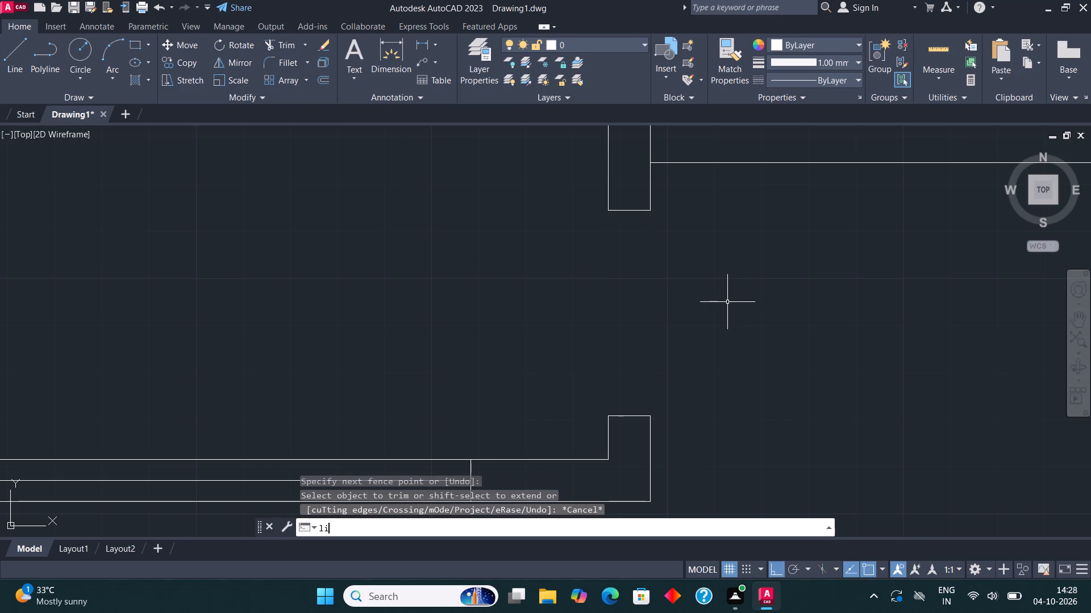
click(350, 409)
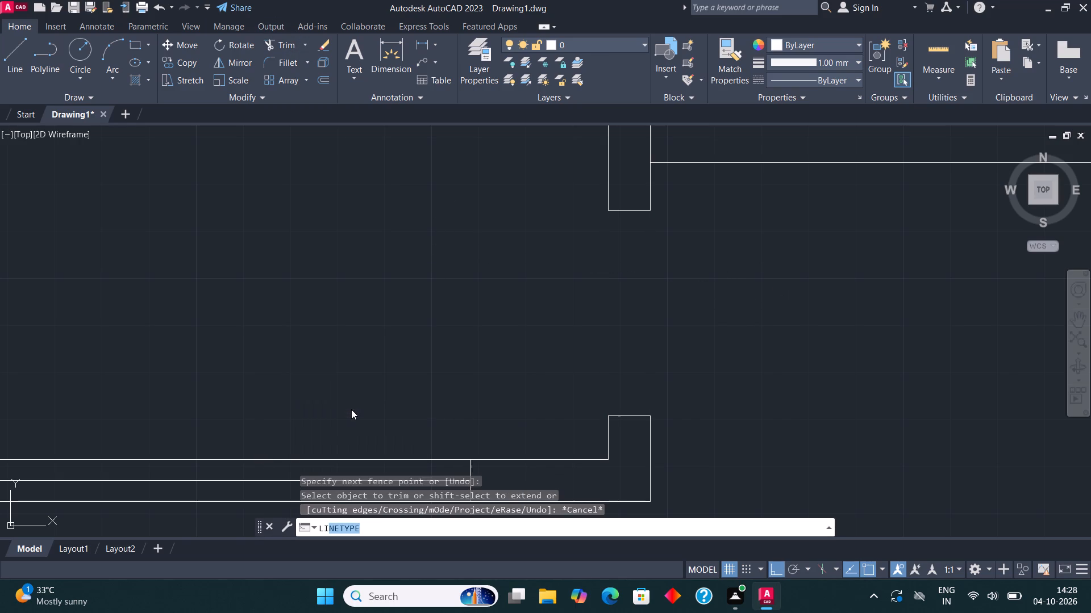
click(532, 274)
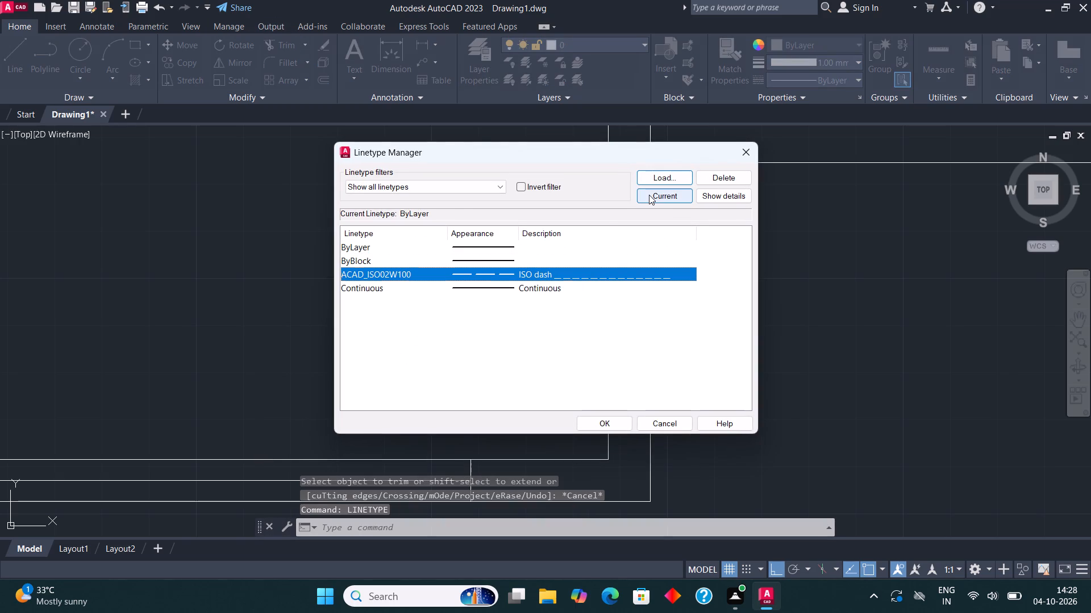
click(649, 195)
click(616, 425)
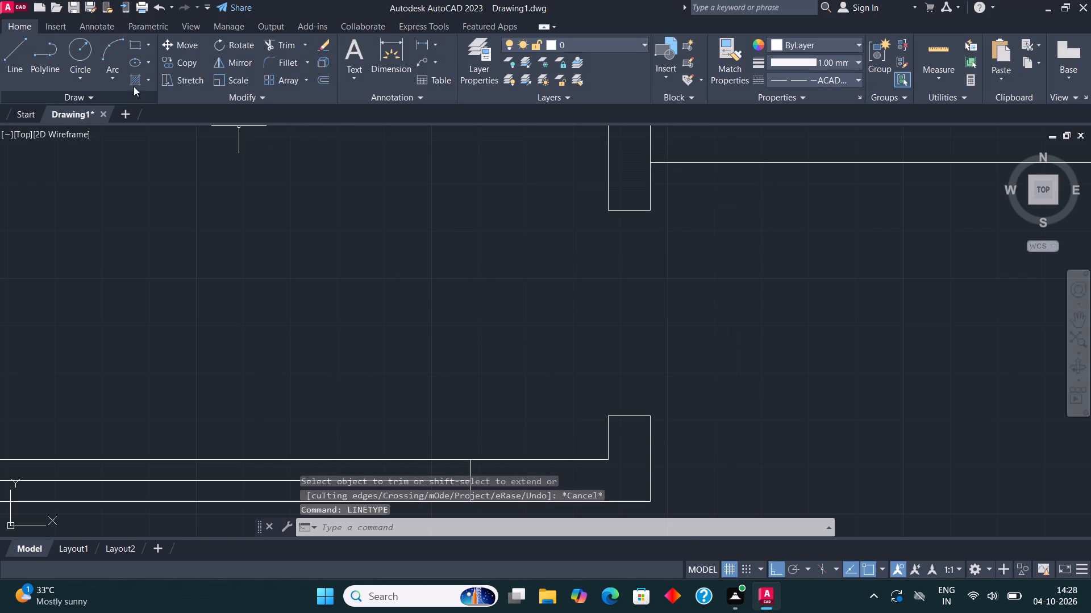
Draw a dashed rectangle filling the opening in the room's right wall, corner to corner between the cut wall ends.
click(134, 46)
click(604, 417)
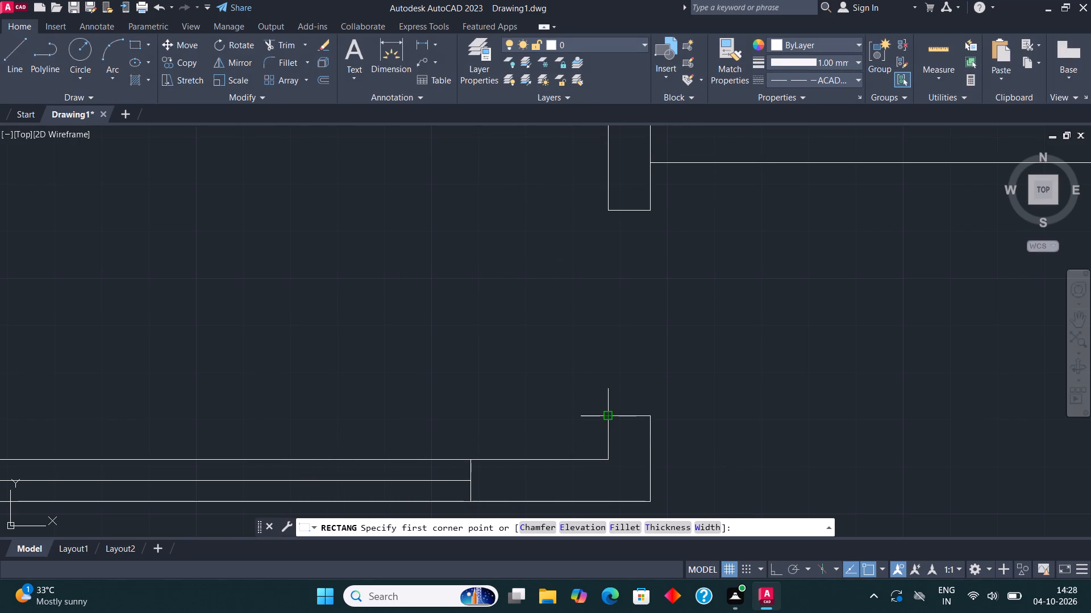
click(649, 212)
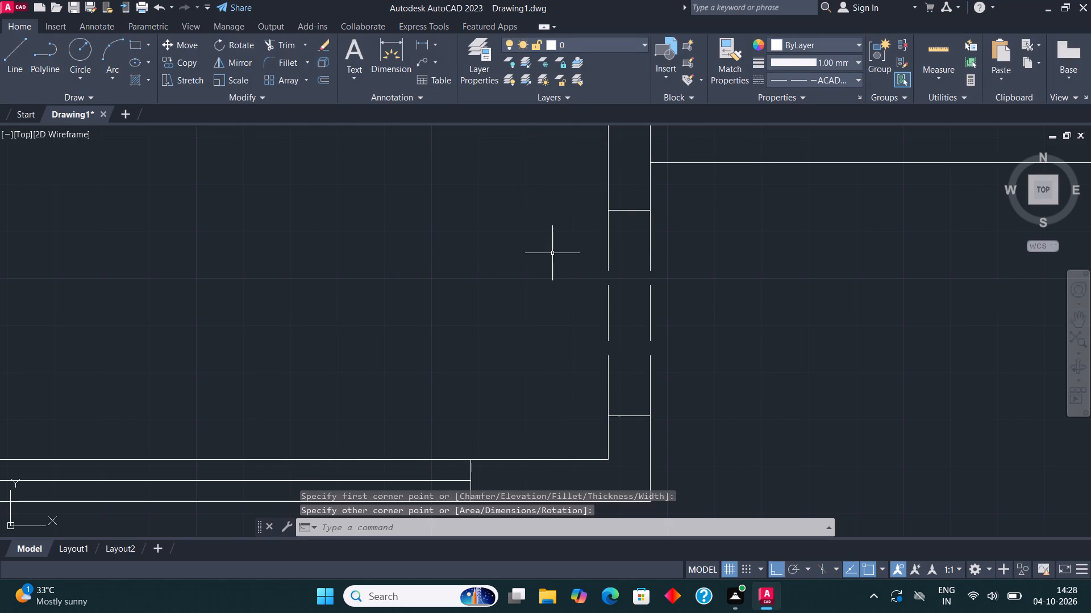
key(Escape)
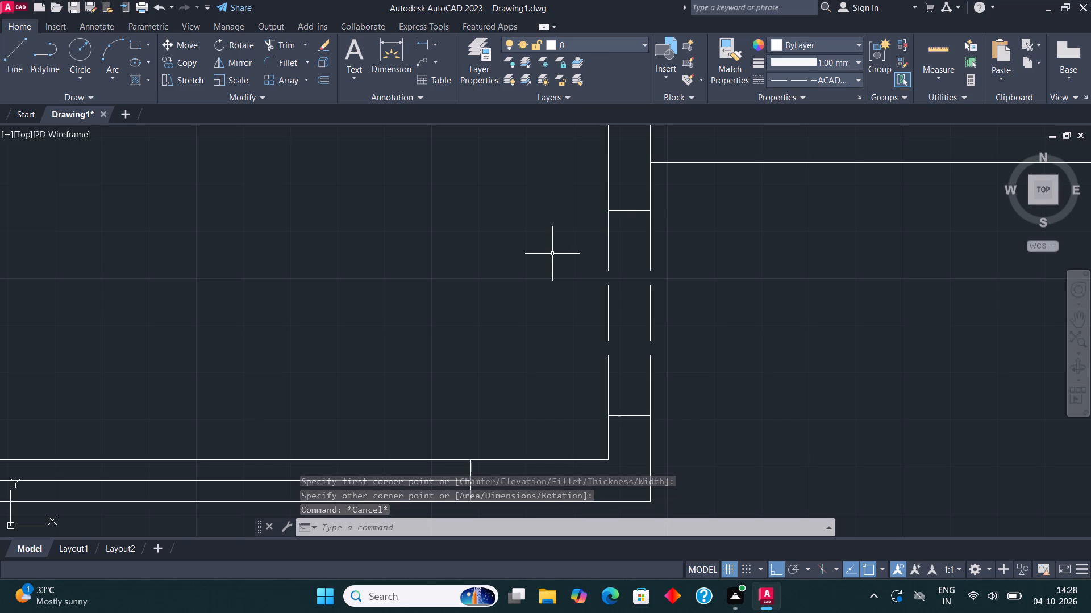
Make ByLayer the current linetype in the Linetype Manager.
text(lin)
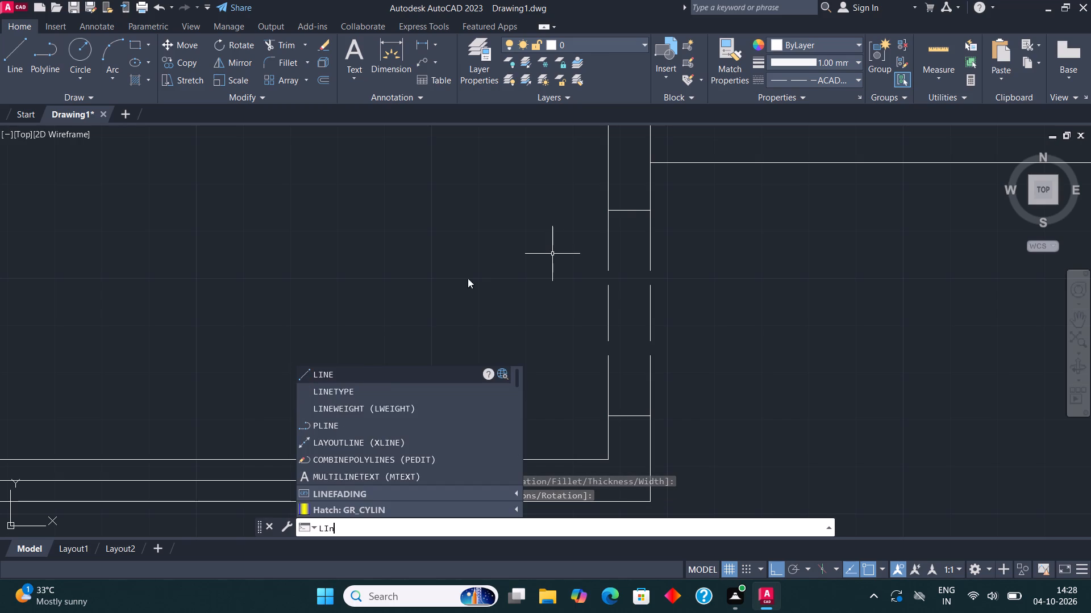
click(360, 394)
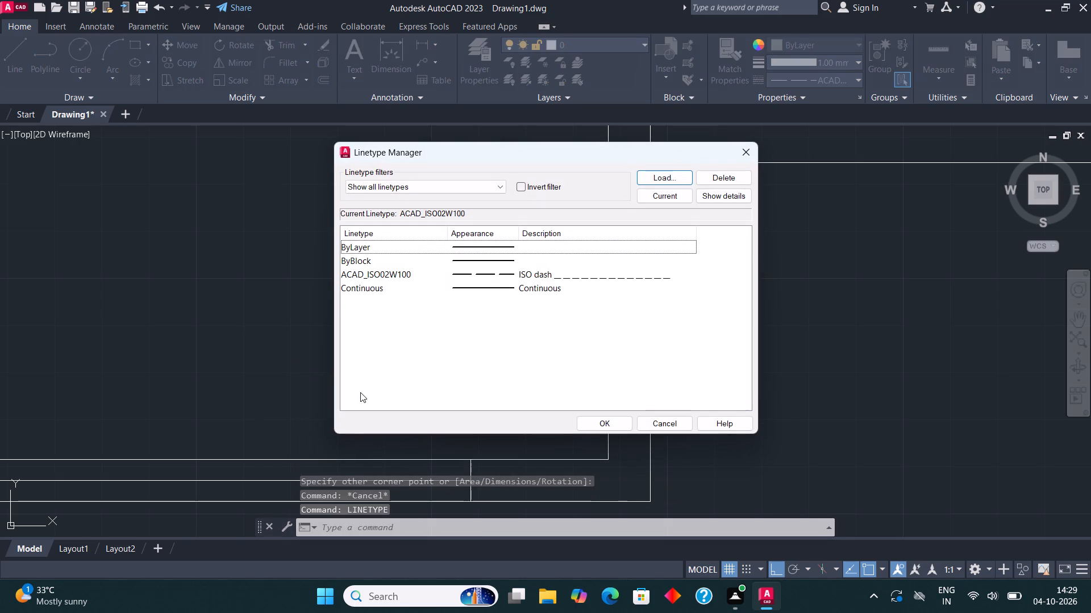
click(551, 245)
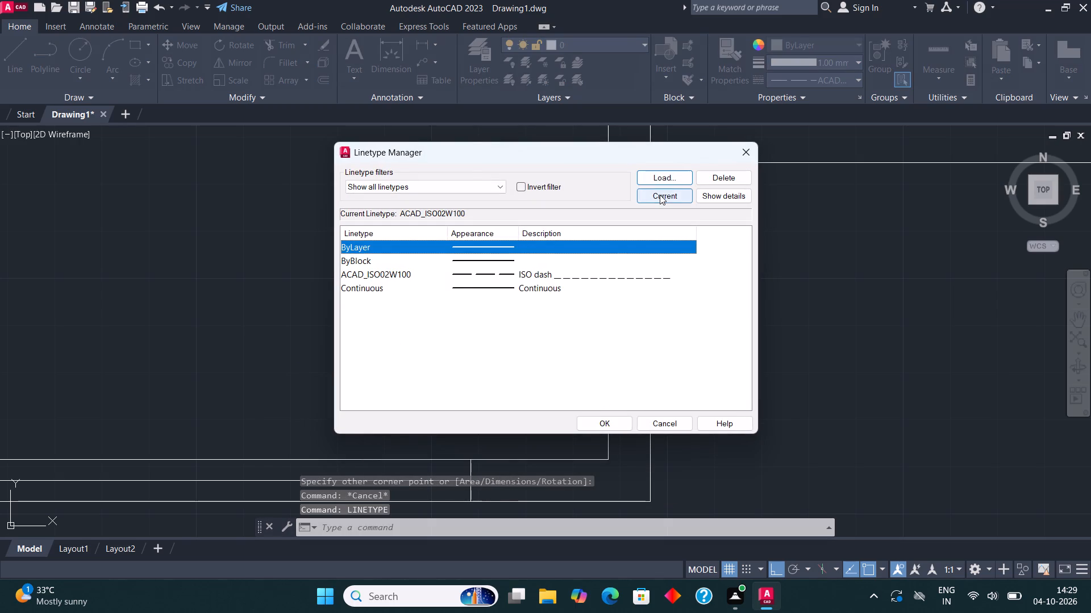
click(660, 195)
click(618, 418)
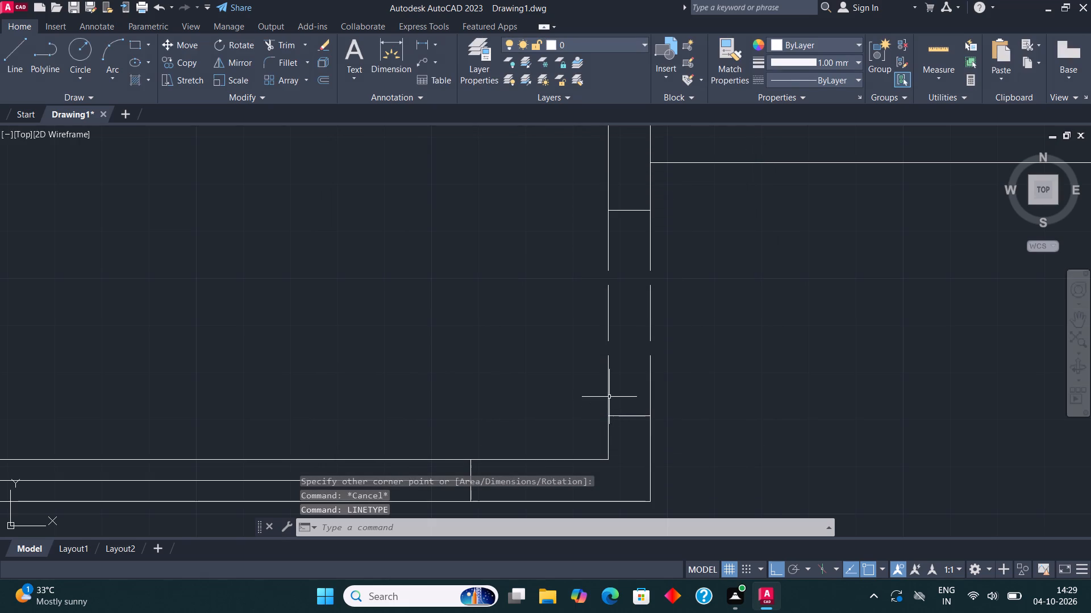
Examine the walls around the lower rooms and the layout of the whole floor plan.
middle_drag(730, 282, 725, 295)
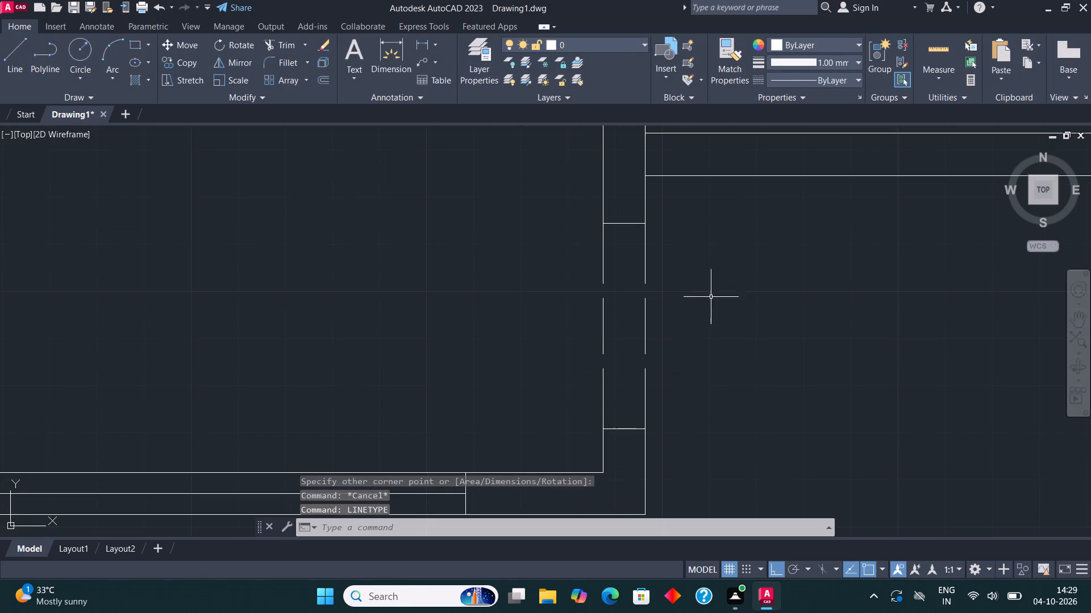
scroll(624, 335, down, 3)
middle_drag(699, 251, 675, 295)
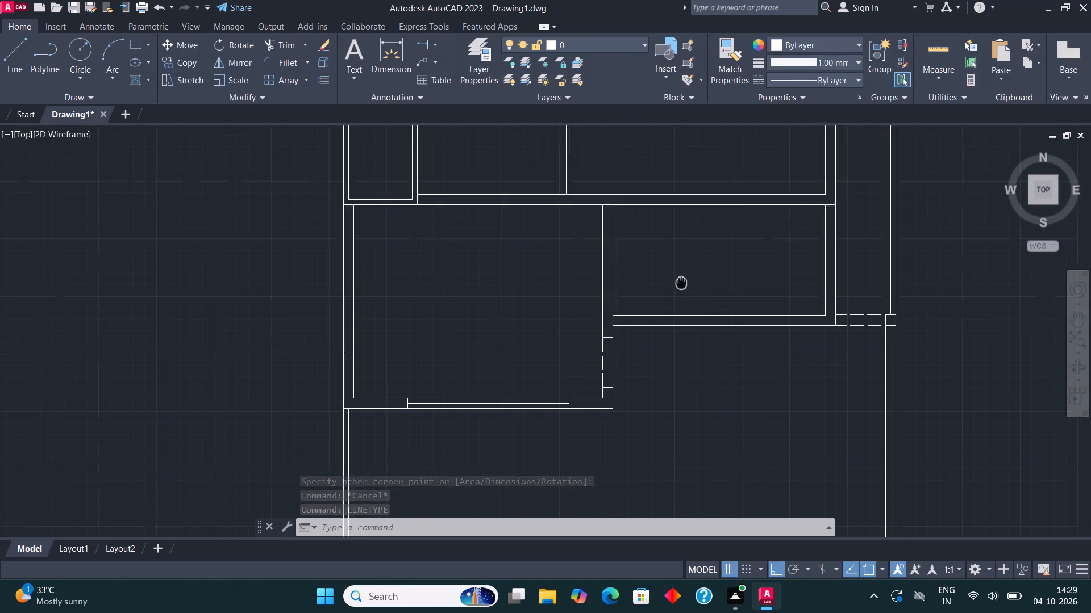
middle_drag(675, 295, 639, 366)
middle_drag(627, 266, 614, 288)
scroll(605, 293, up, 2)
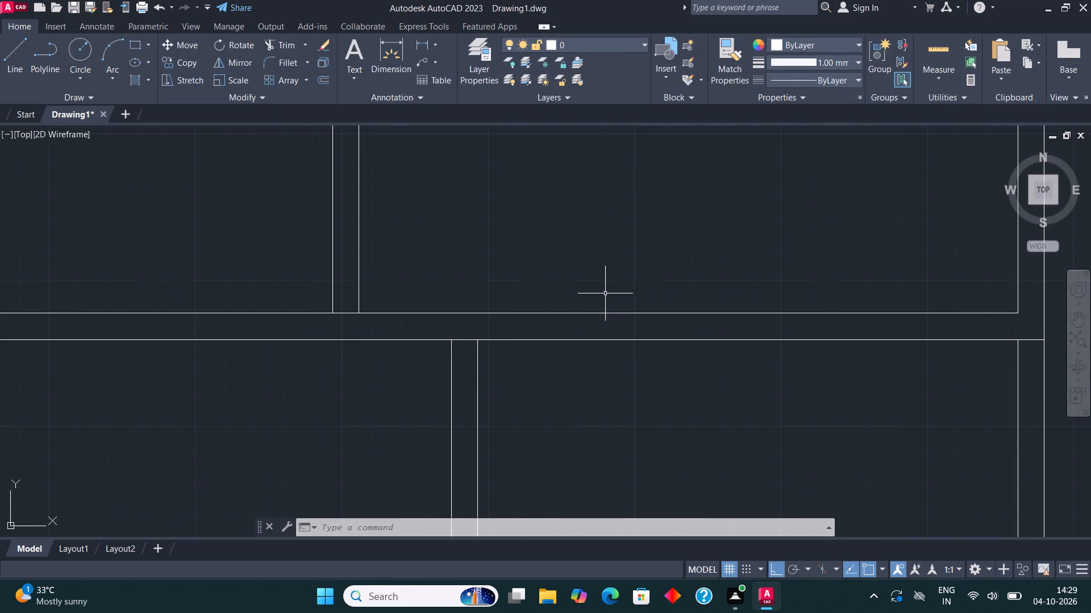
middle_drag(565, 326, 549, 314)
scroll(555, 313, up, 1)
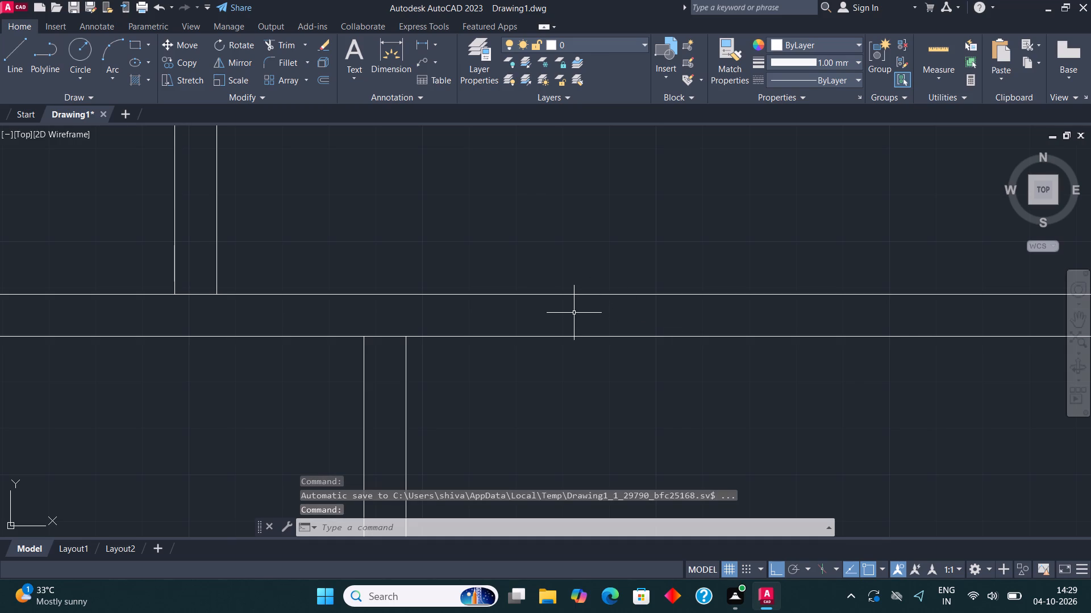
scroll(574, 317, down, 2)
middle_drag(587, 326, 574, 297)
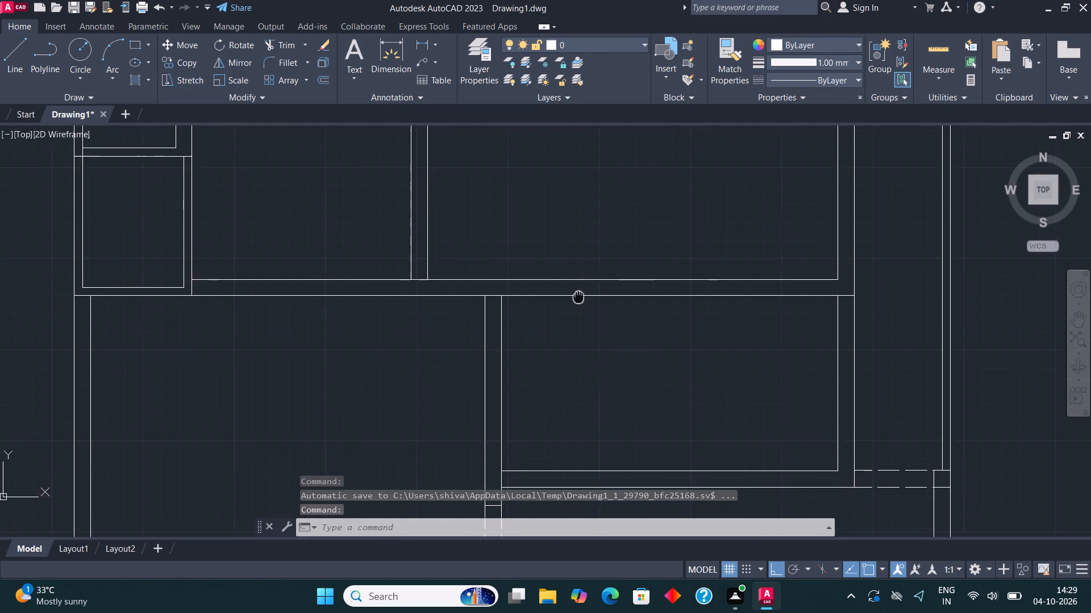
middle_drag(574, 297, 488, 296)
scroll(490, 315, down, 5)
middle_drag(629, 278, 629, 314)
scroll(542, 299, up, 2)
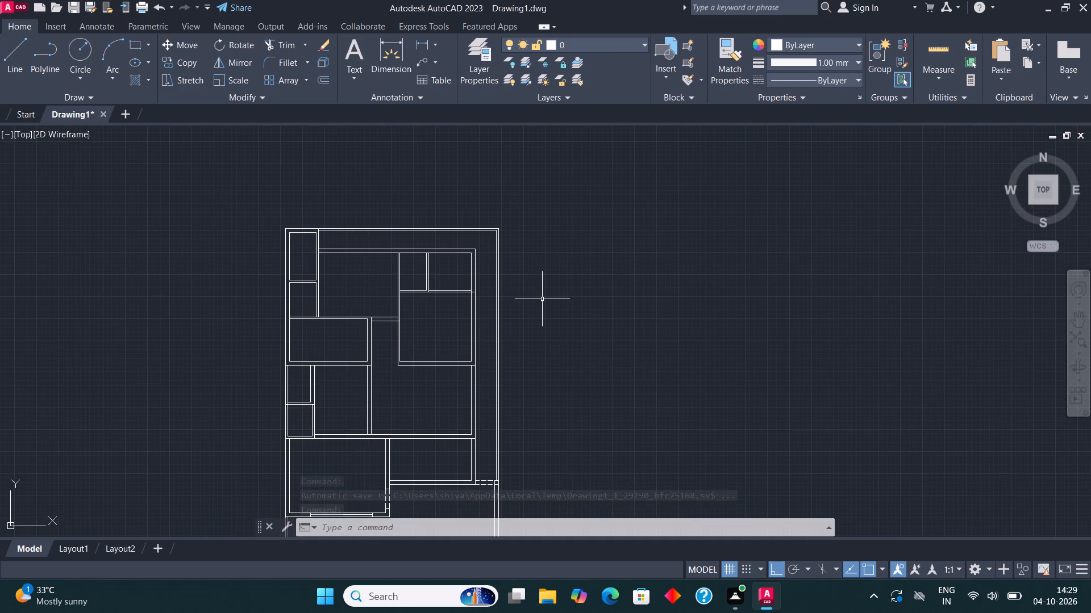
Insert the Imperial Door, Toilet, Trees and Vehicles sample blocks from the architectural tool palette into the empty space beside the plan.
text(too)
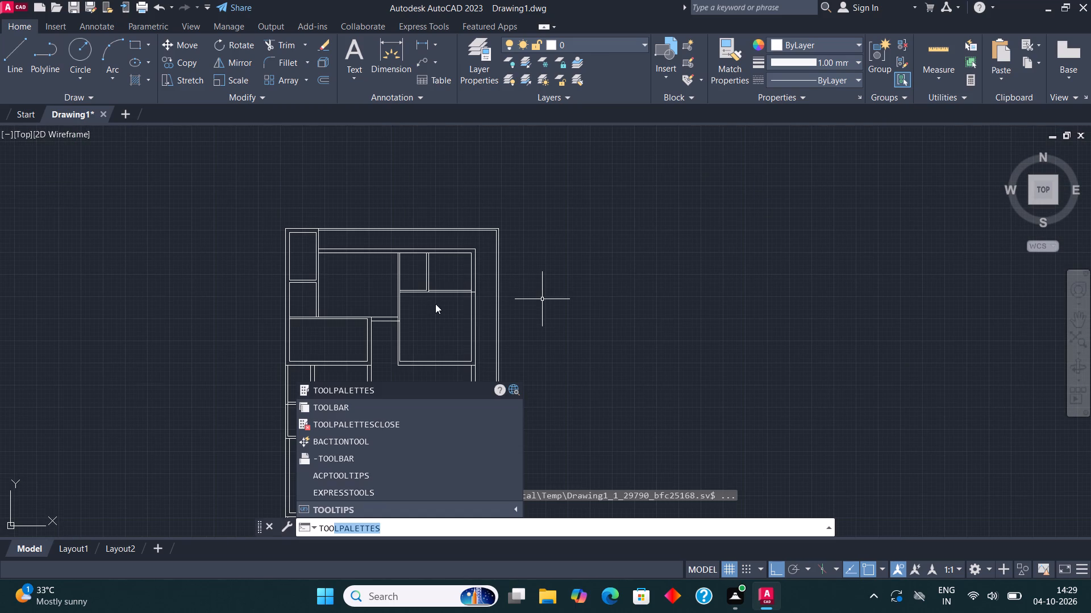
click(377, 392)
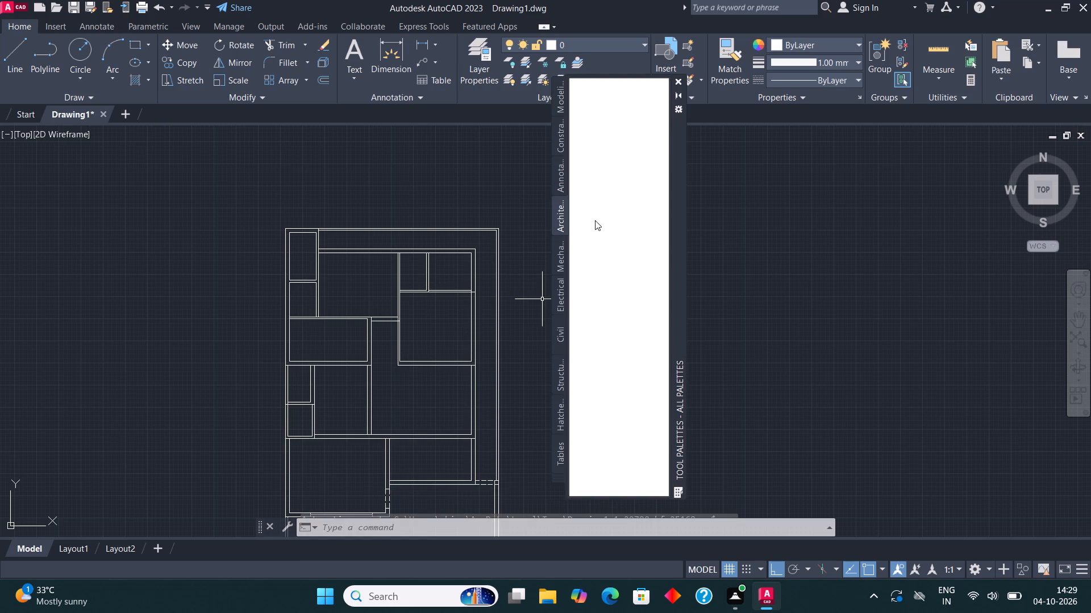
click(622, 124)
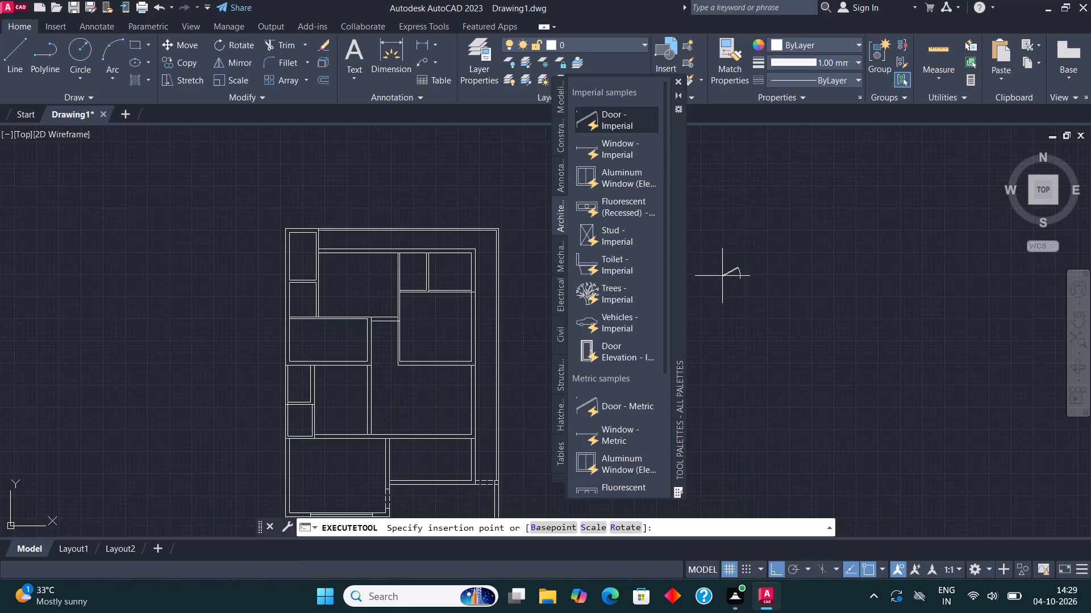
click(722, 276)
click(620, 266)
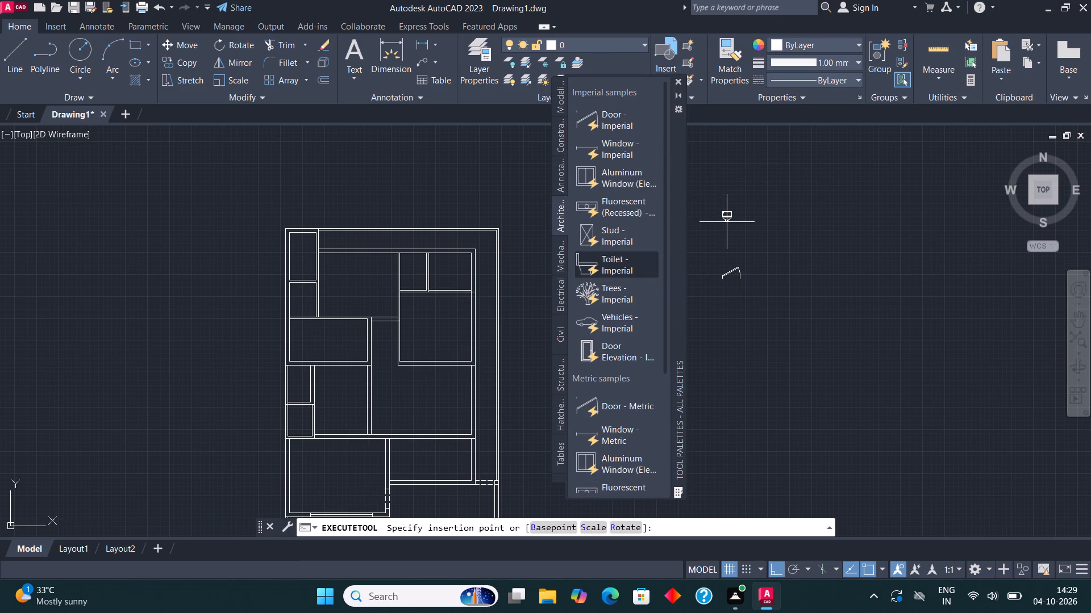
click(727, 222)
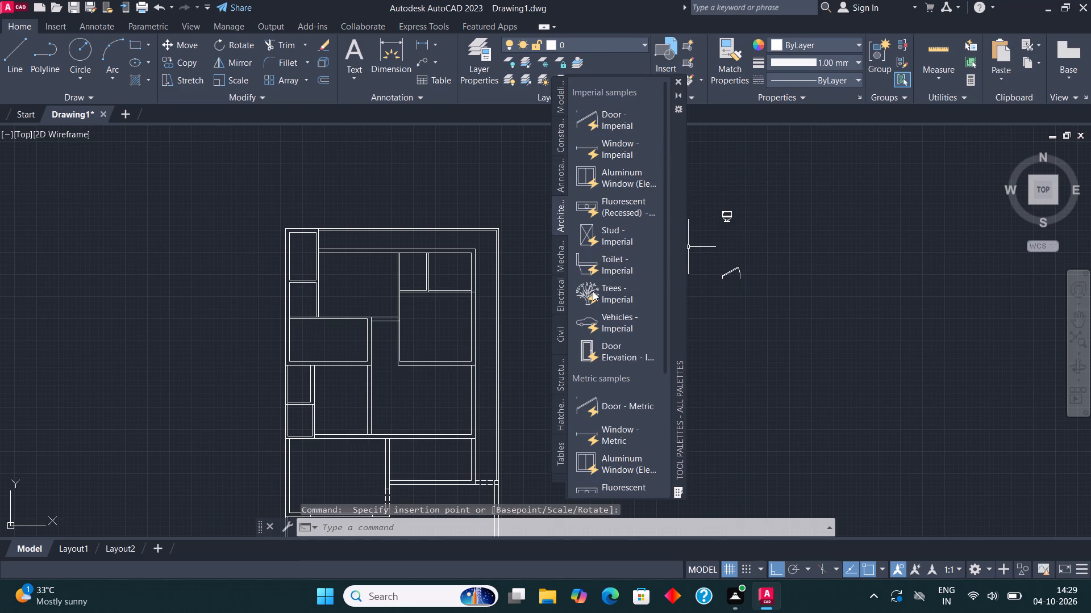
click(593, 291)
click(778, 248)
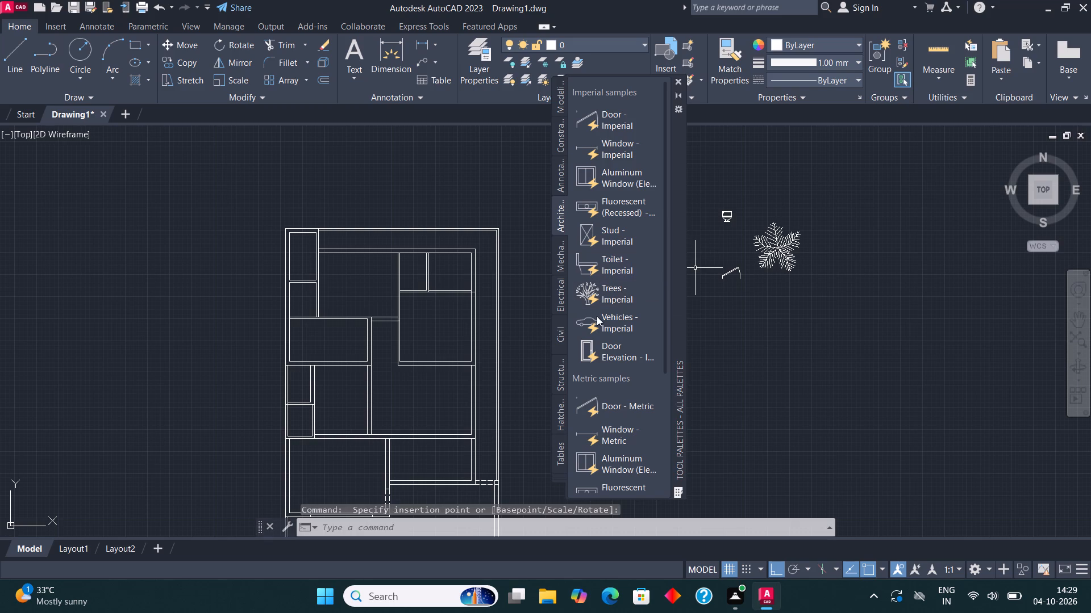
click(597, 316)
click(770, 332)
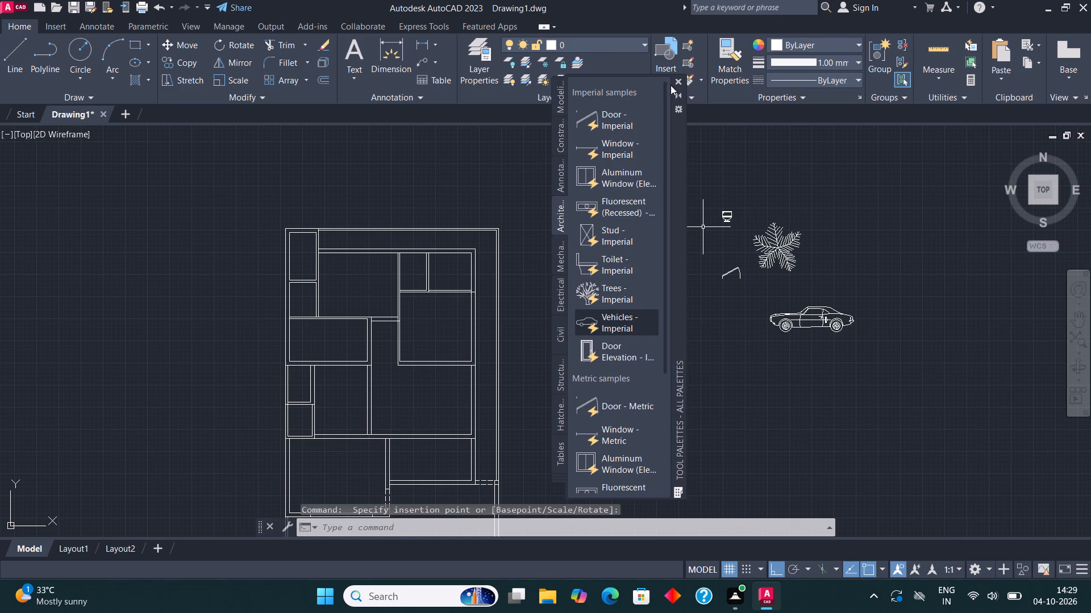
click(681, 78)
Change the toilet block's view to Elongated (Plan).
click(732, 210)
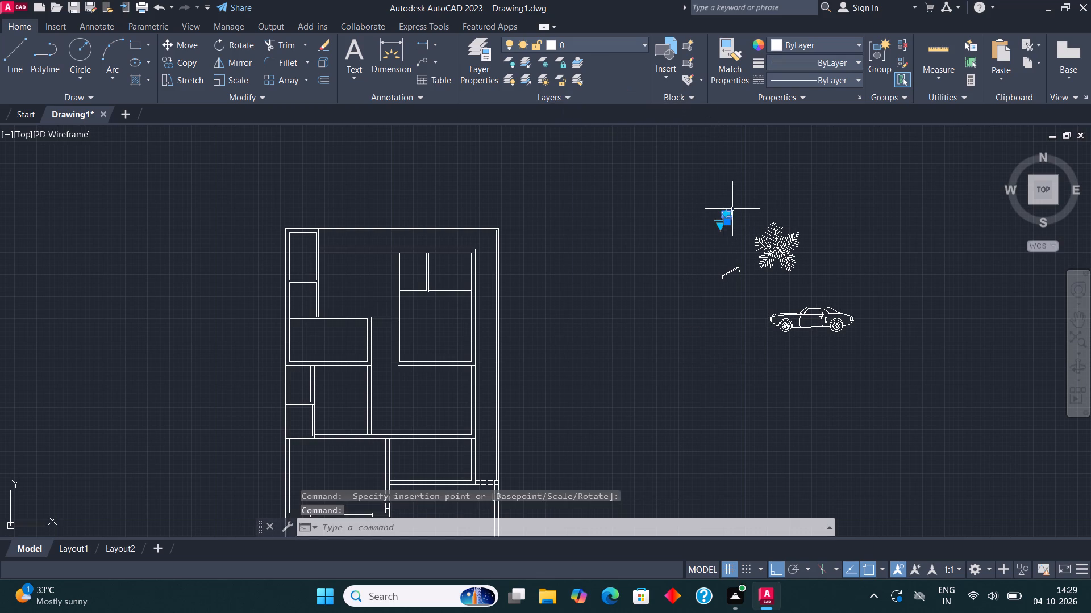
scroll(732, 209, up, 4)
click(636, 304)
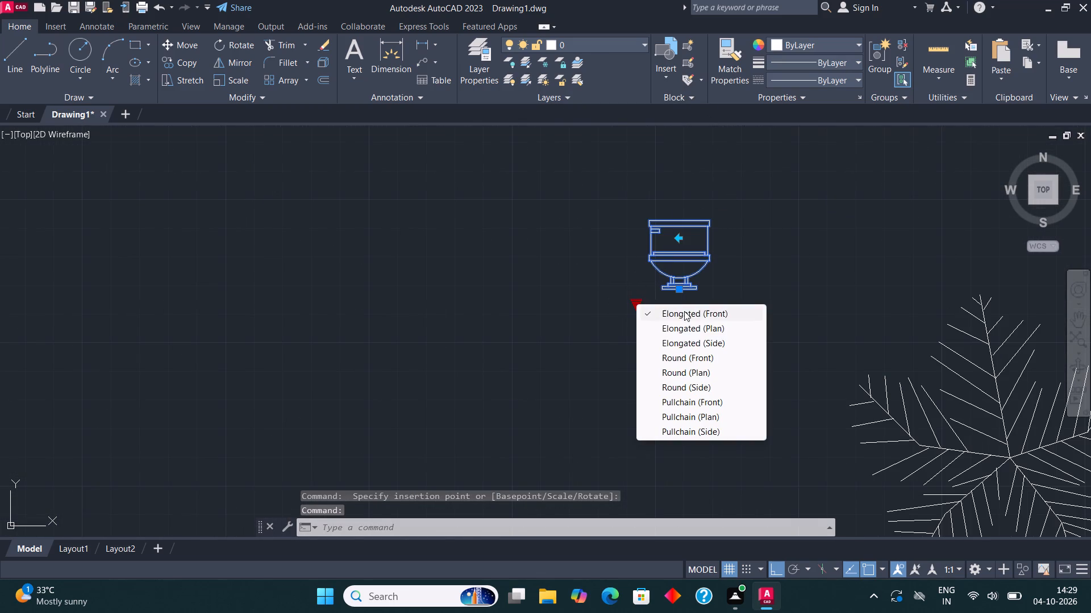
click(710, 328)
Change the palm tree block to Type 2 Deciduous (Plan).
scroll(596, 334, down, 3)
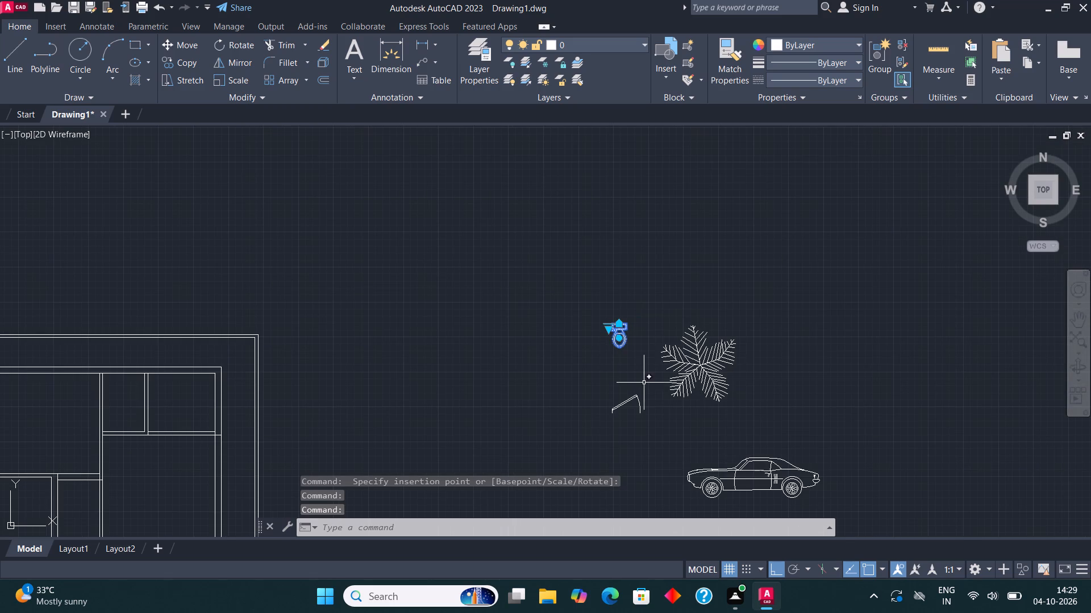
scroll(718, 382, up, 1)
click(682, 359)
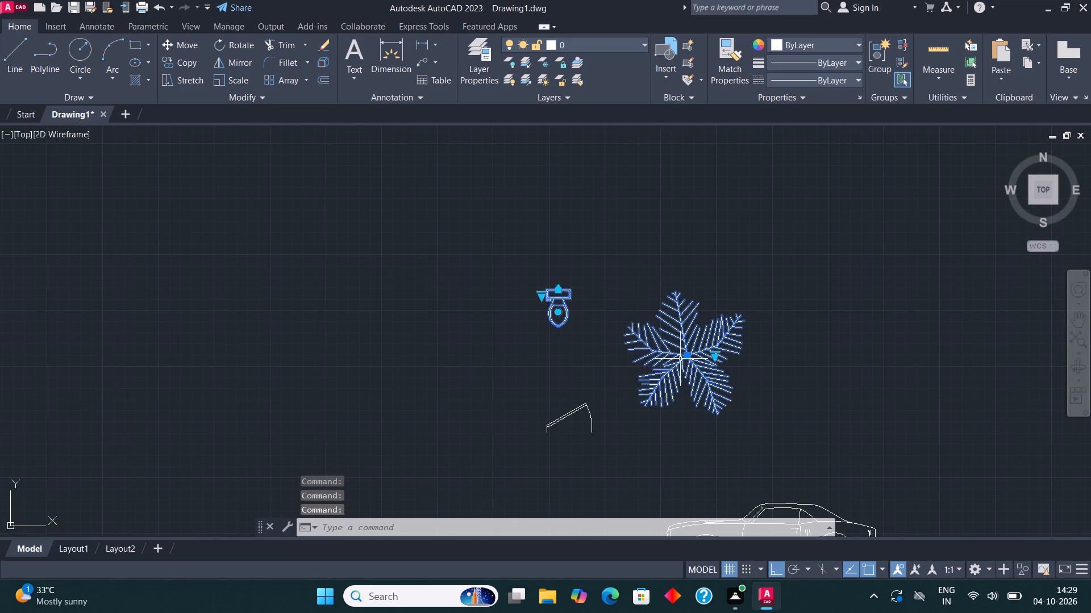
click(717, 355)
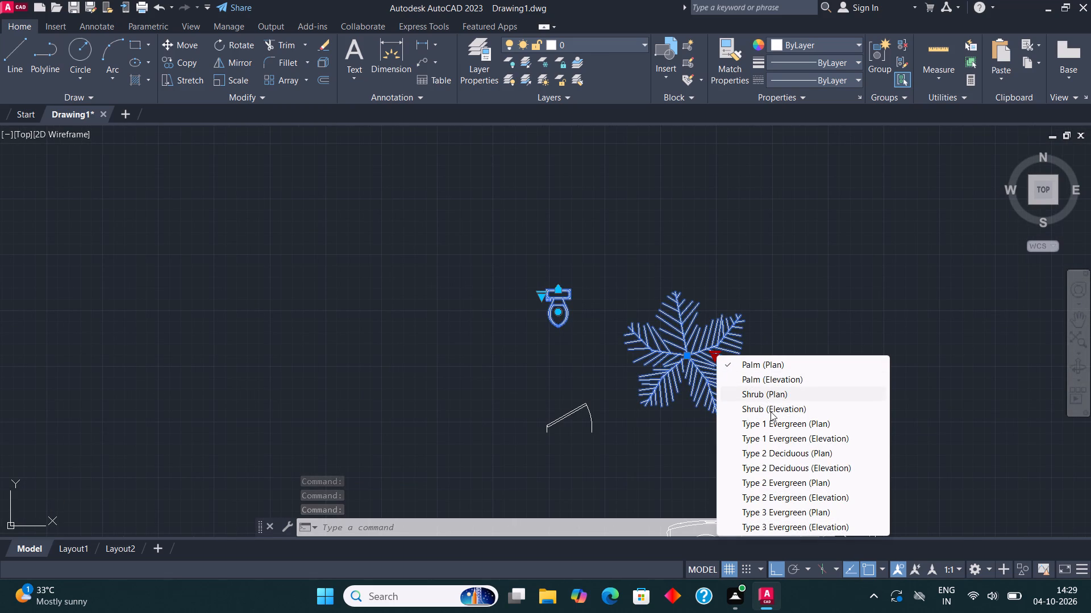
click(795, 448)
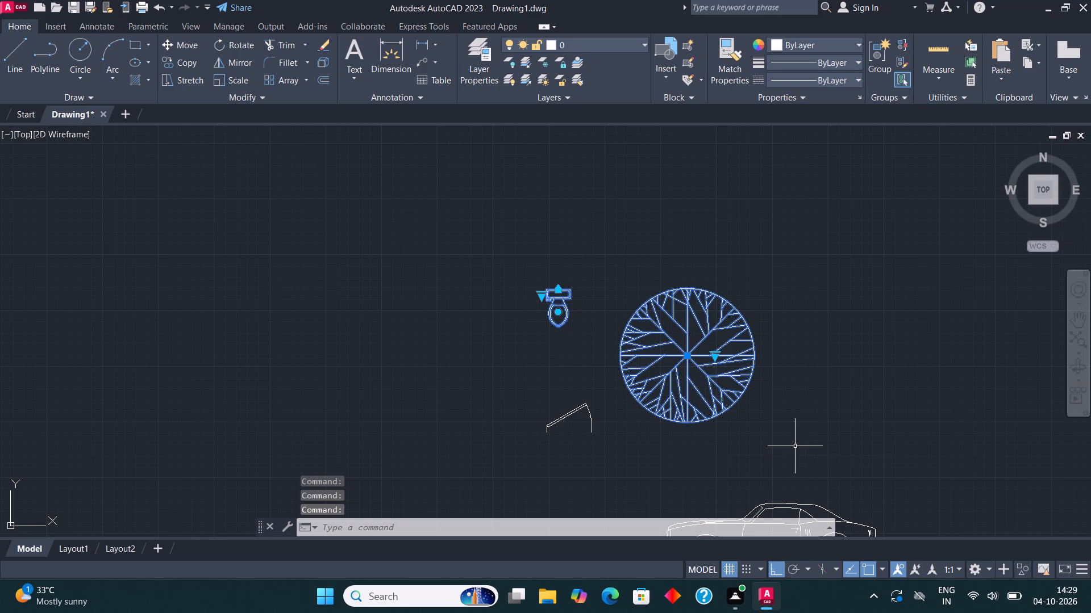
Change the vehicle block's view to Sports Car (Top).
scroll(765, 299, down, 2)
scroll(763, 389, up, 1)
click(751, 393)
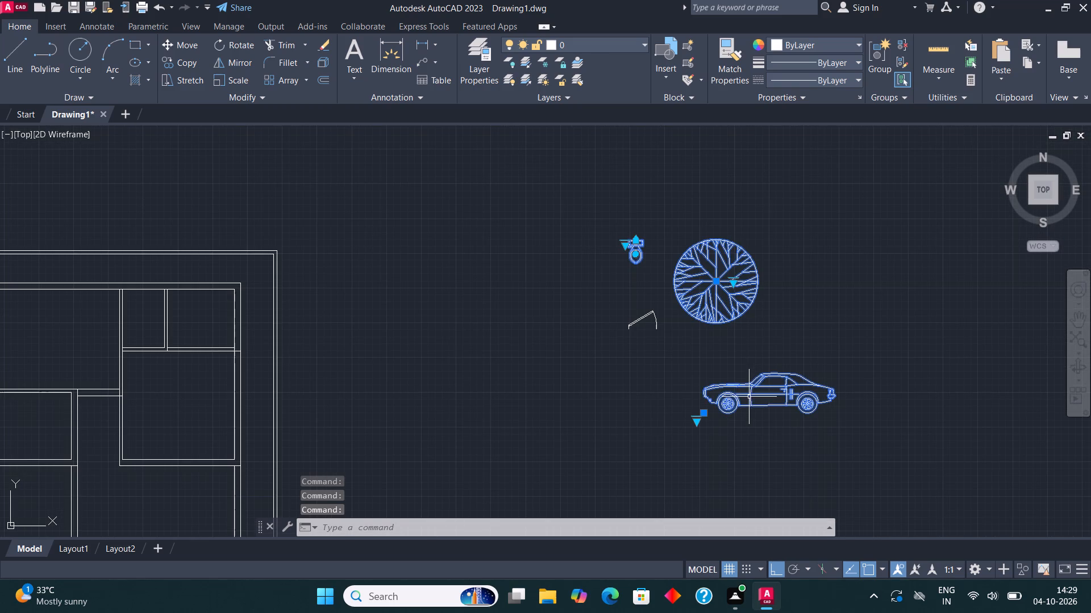
click(694, 422)
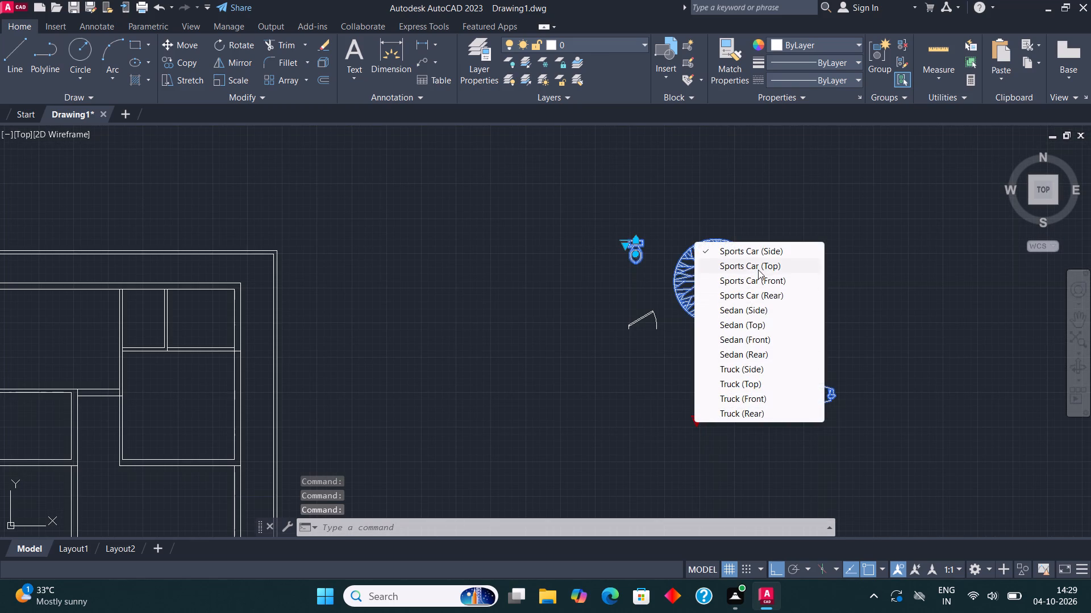
click(759, 269)
Set the door block's swing to Open 90º and clear the selection.
scroll(664, 324, up, 2)
click(601, 305)
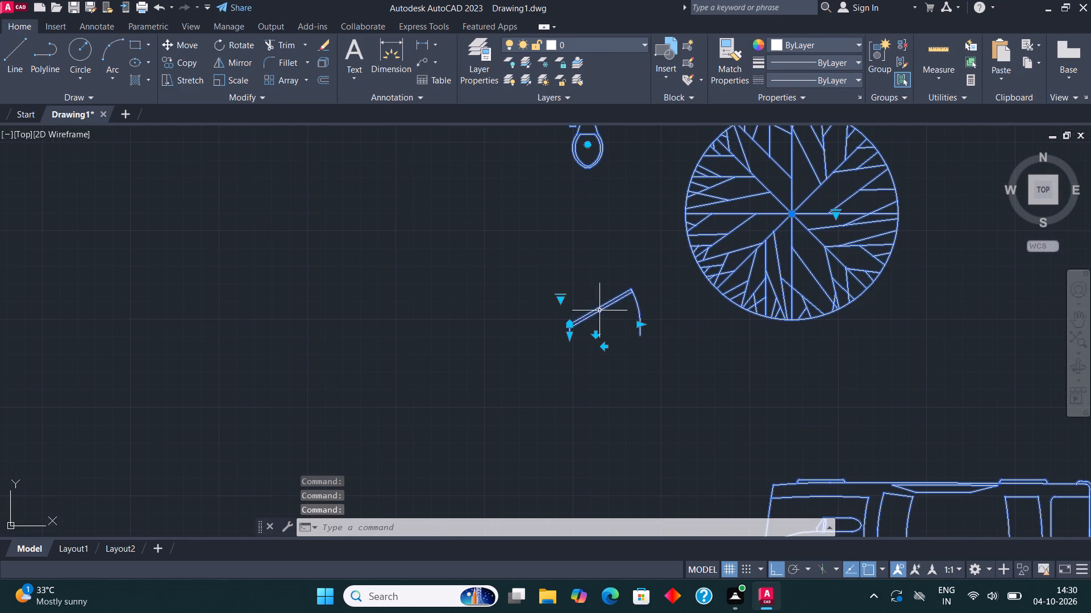
click(562, 301)
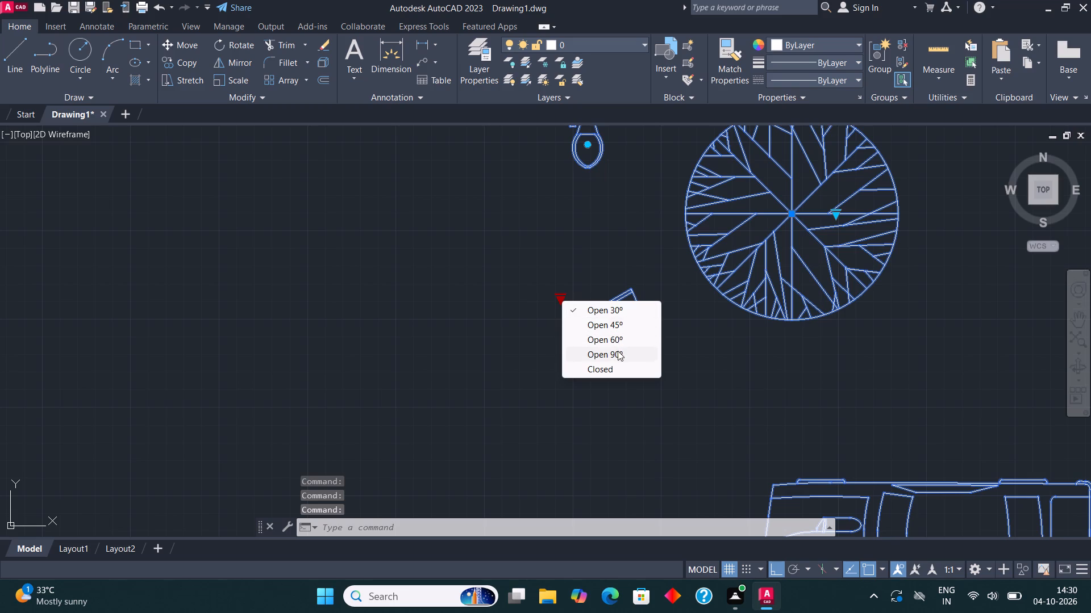
click(618, 351)
scroll(631, 395, down, 3)
key(Escape)
Move the door block horizontally away from the toilet and tree into the open space nearer the plan.
middle_drag(817, 384, 895, 356)
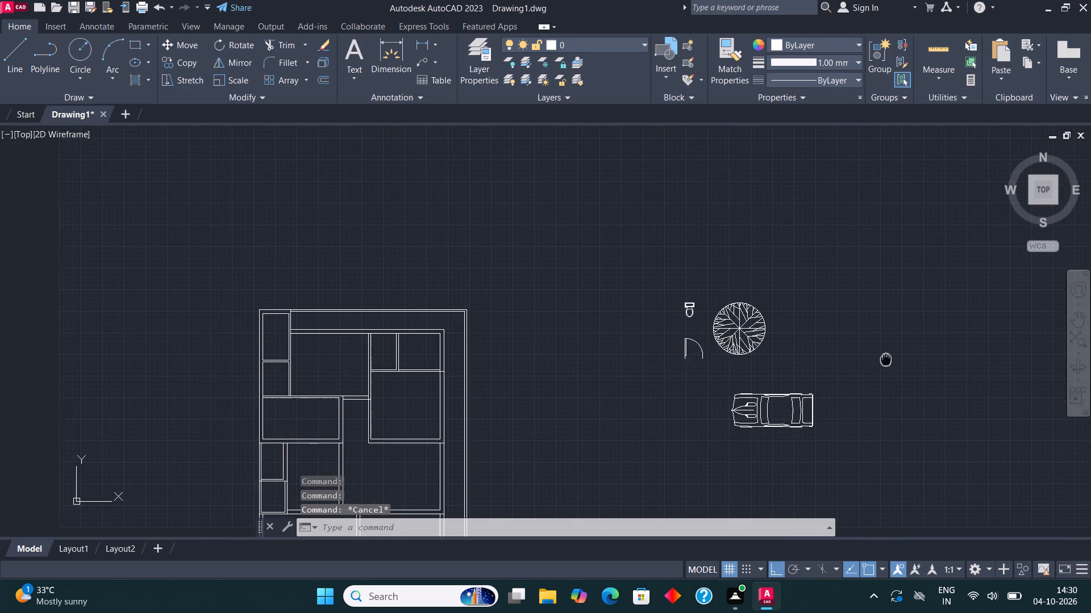
middle_drag(895, 356, 915, 348)
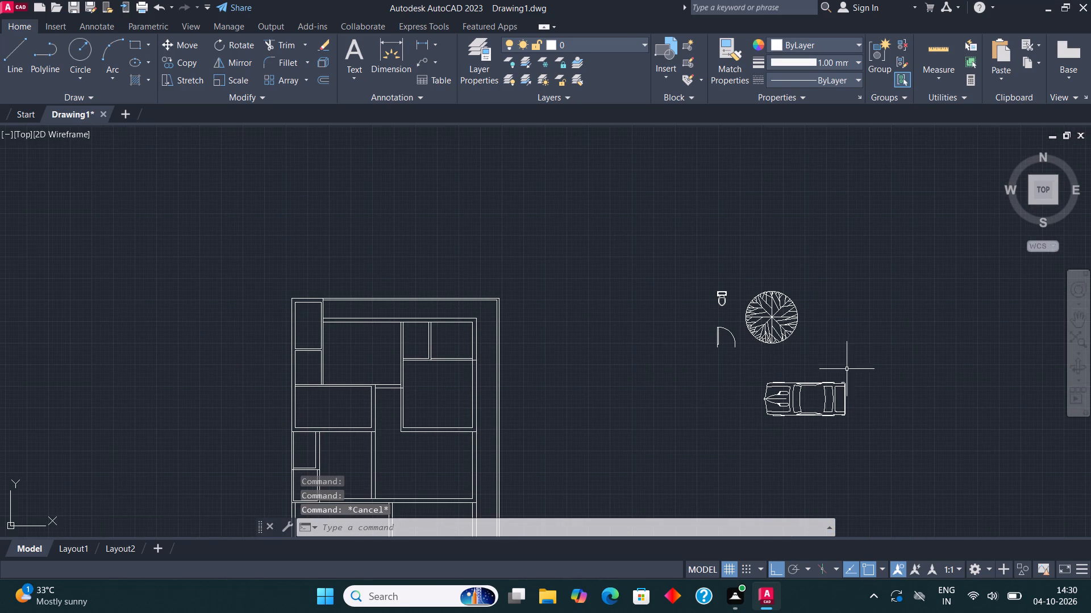
middle_drag(721, 336, 731, 376)
scroll(731, 377, up, 2)
click(731, 397)
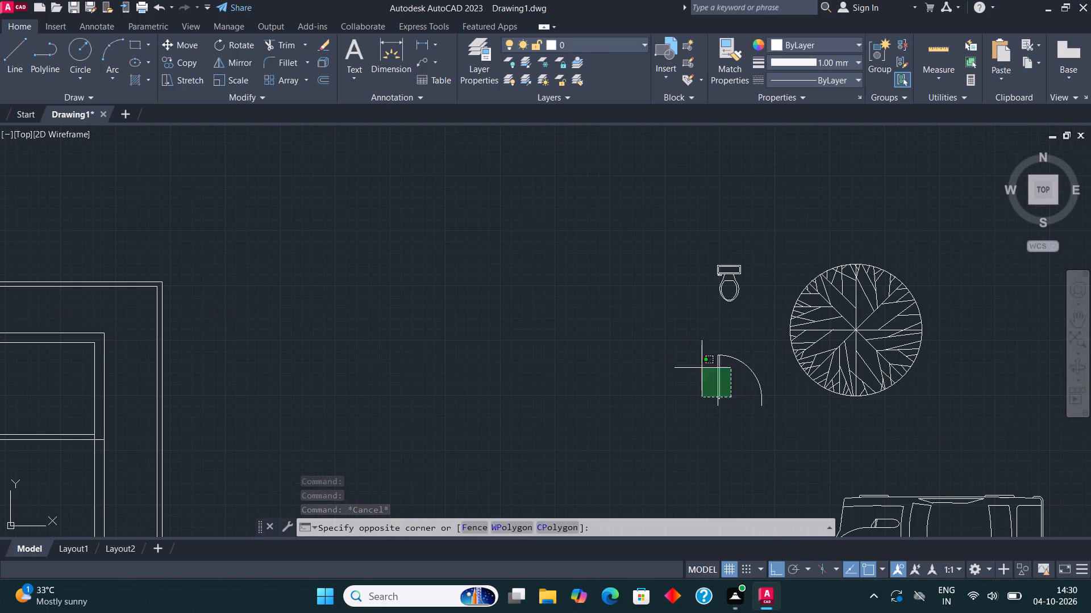
click(685, 355)
click(176, 49)
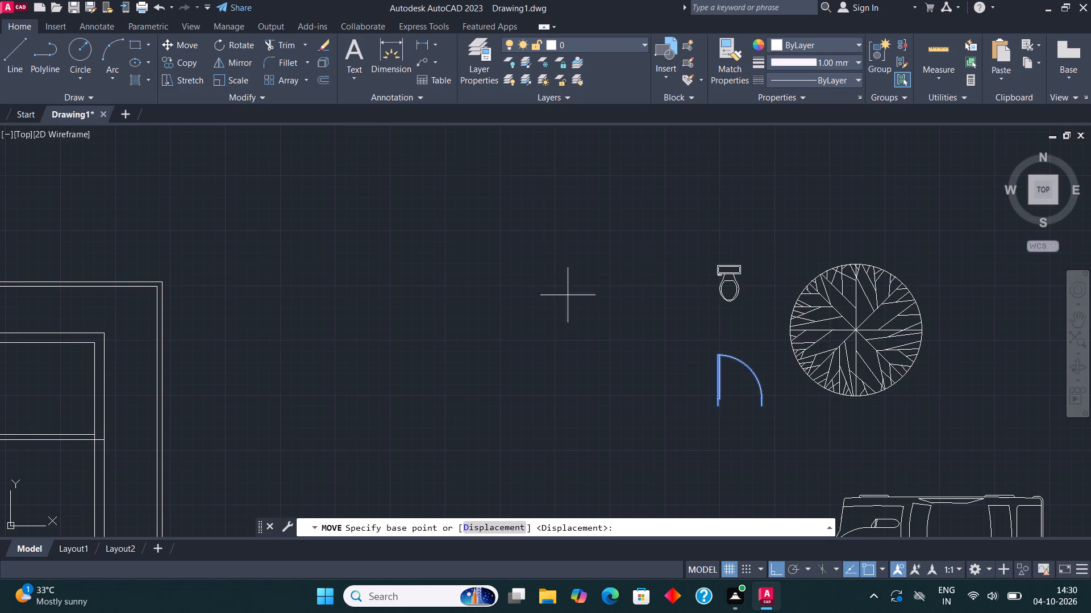
click(703, 379)
click(457, 401)
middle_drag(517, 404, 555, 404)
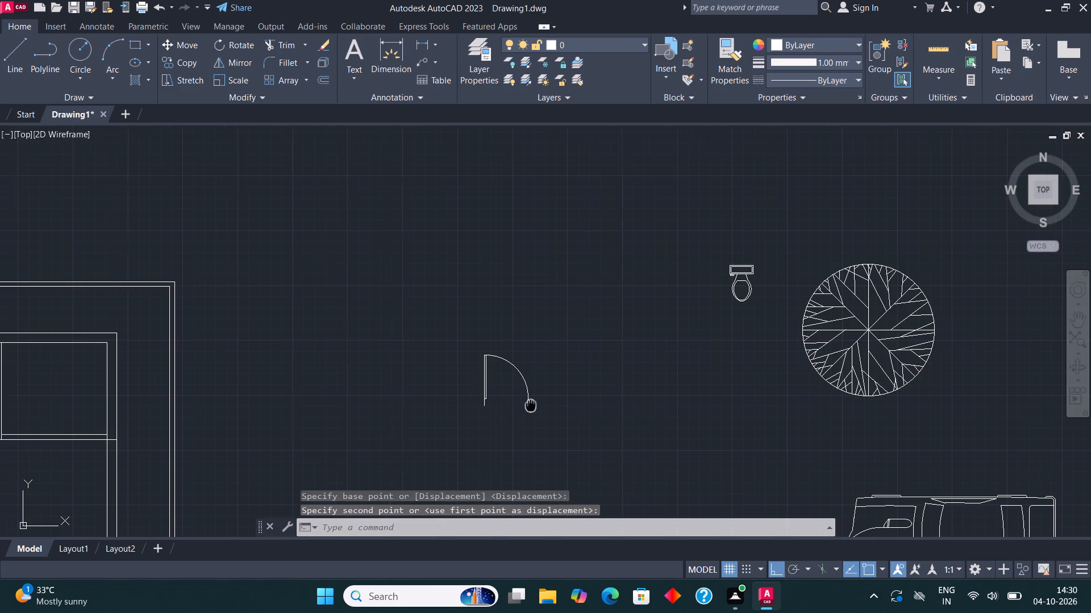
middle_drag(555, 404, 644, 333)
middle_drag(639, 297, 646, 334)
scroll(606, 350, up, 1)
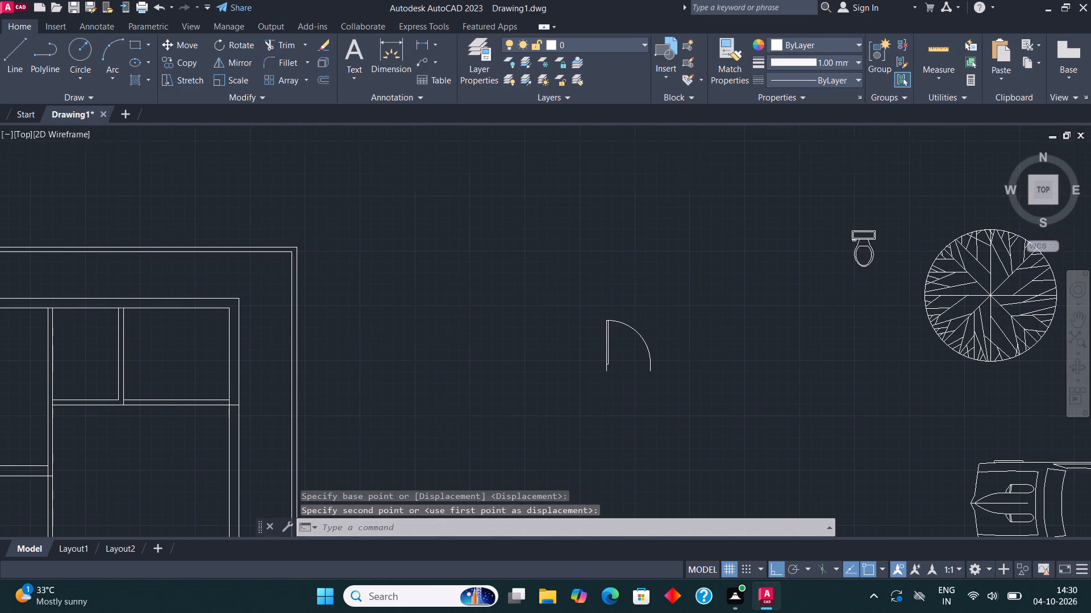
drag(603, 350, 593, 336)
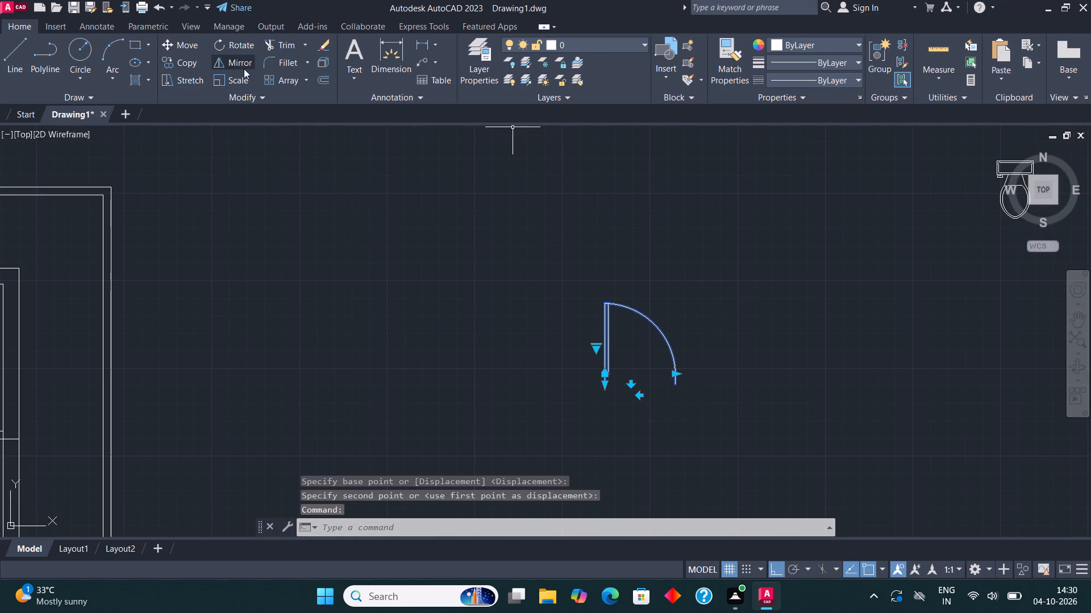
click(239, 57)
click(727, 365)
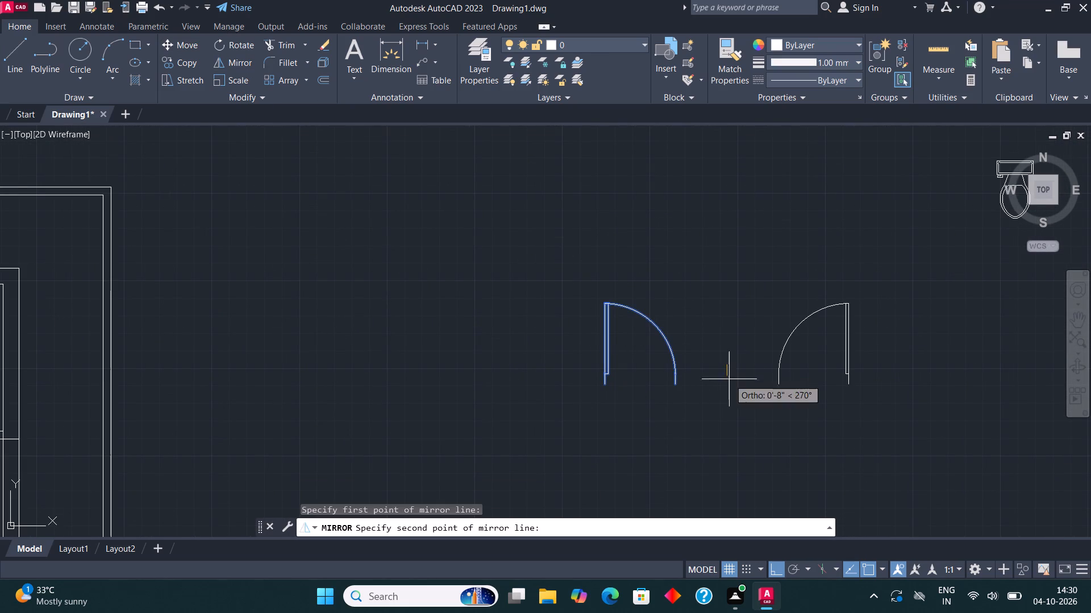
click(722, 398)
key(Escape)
Mirror the door block across a vertical line just to its right, keeping the original.
drag(638, 404, 620, 384)
drag(578, 359, 561, 341)
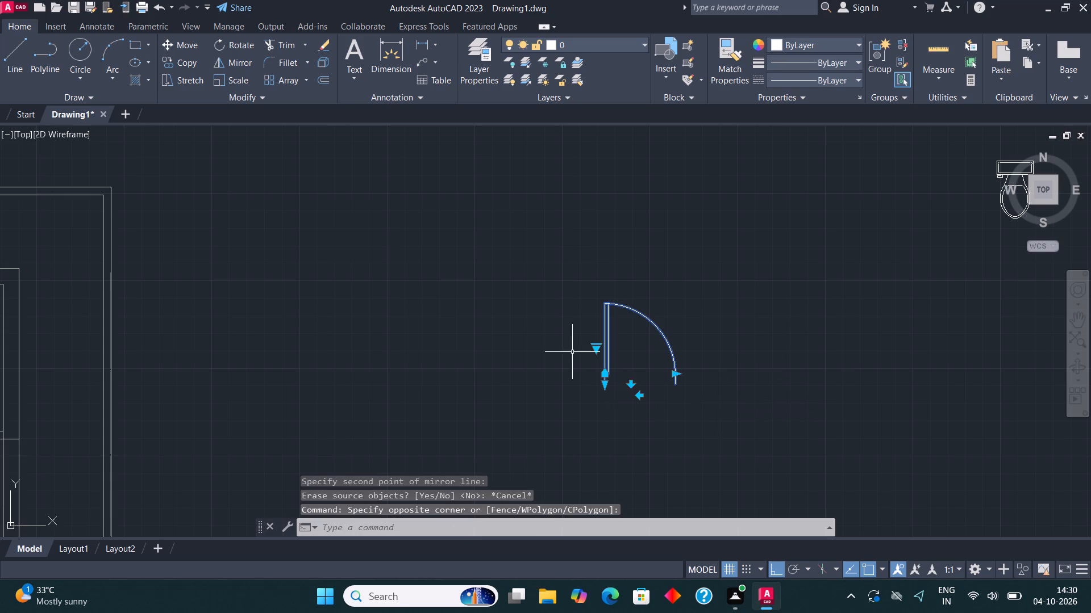
click(230, 64)
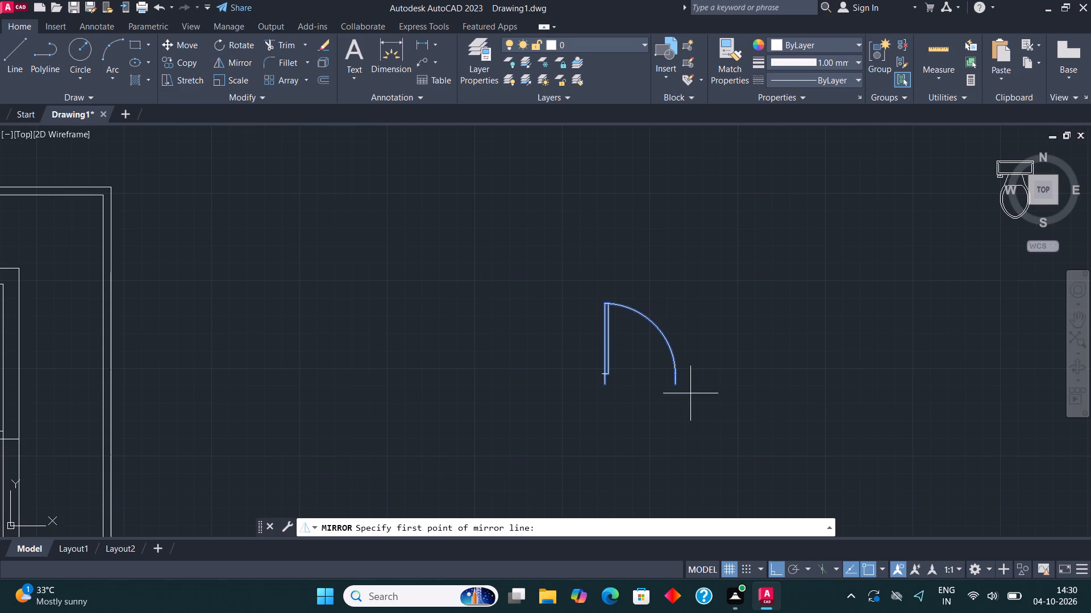
click(702, 372)
click(702, 395)
click(497, 531)
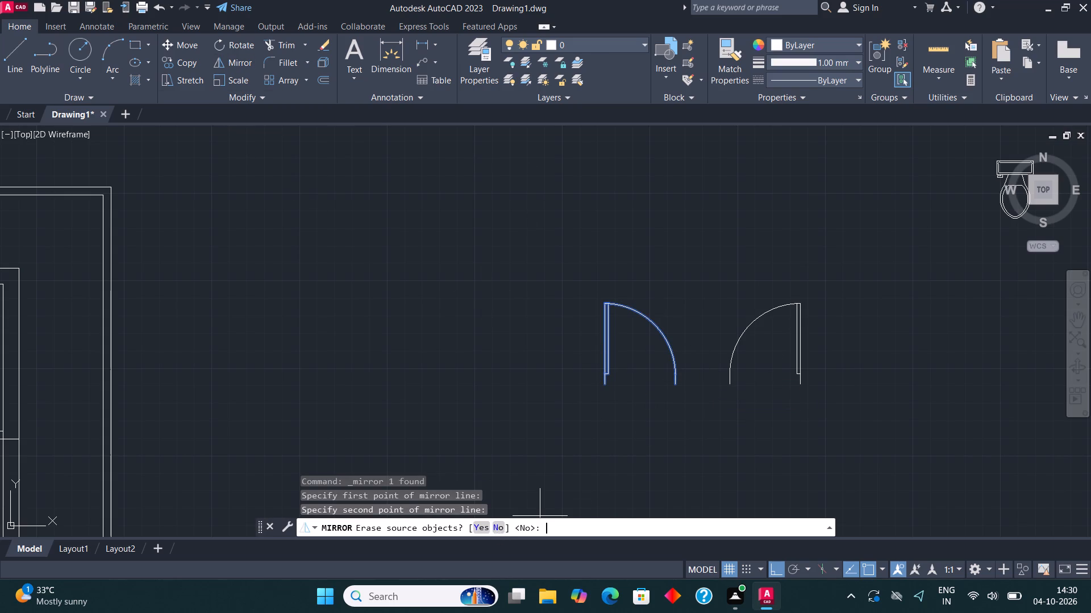
Mirror the pair of doors across a horizontal line below them, keeping the originals.
drag(823, 445, 816, 435)
click(468, 330)
click(236, 58)
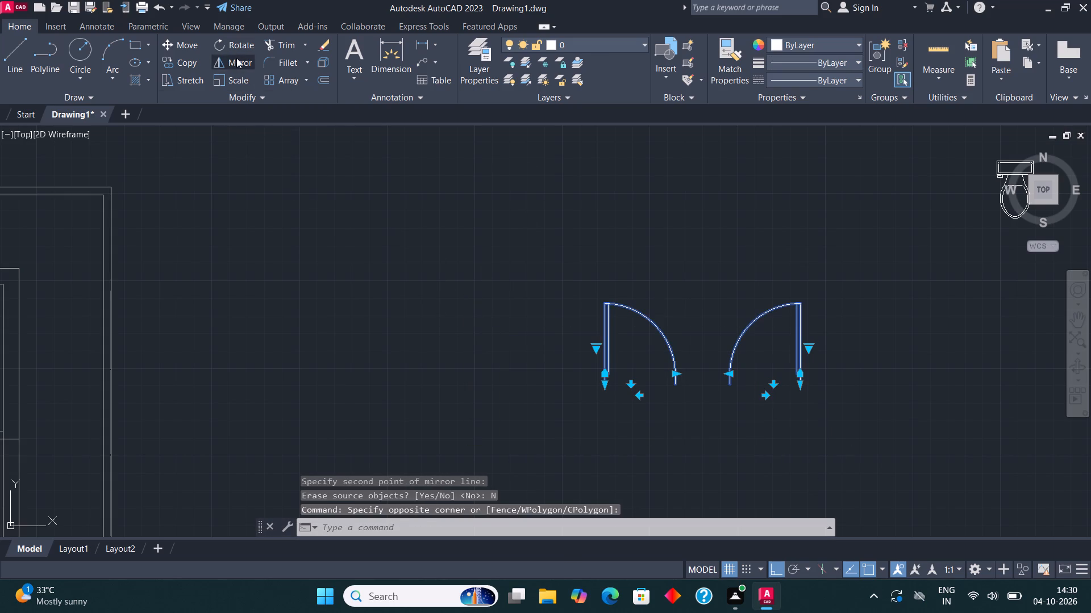
click(703, 414)
click(636, 413)
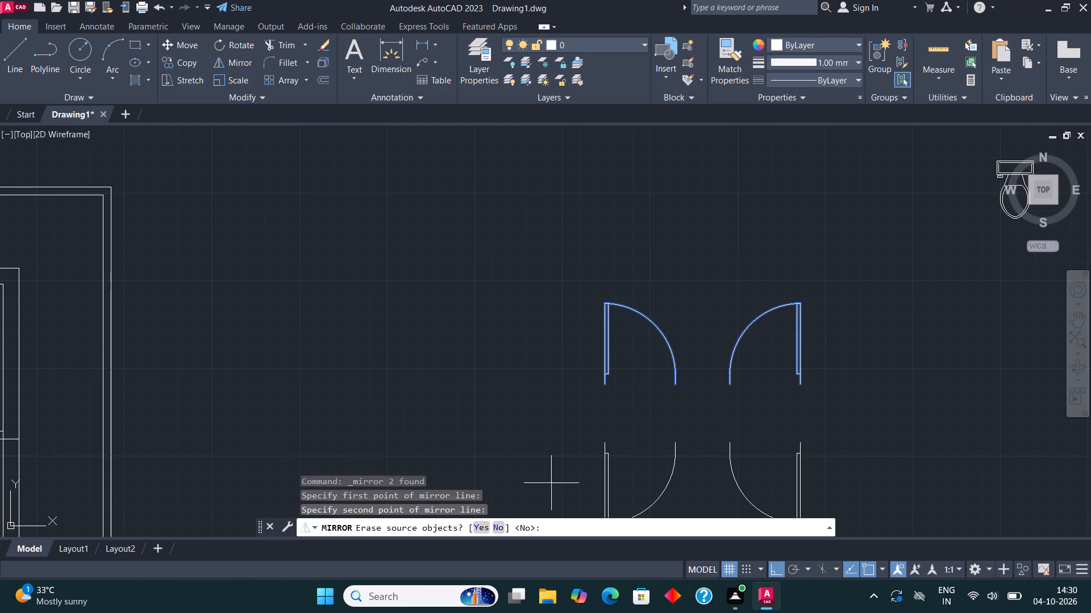
click(495, 526)
Copy the upper-left door of the group straight up into the open space above.
drag(629, 419, 627, 404)
drag(567, 334, 561, 331)
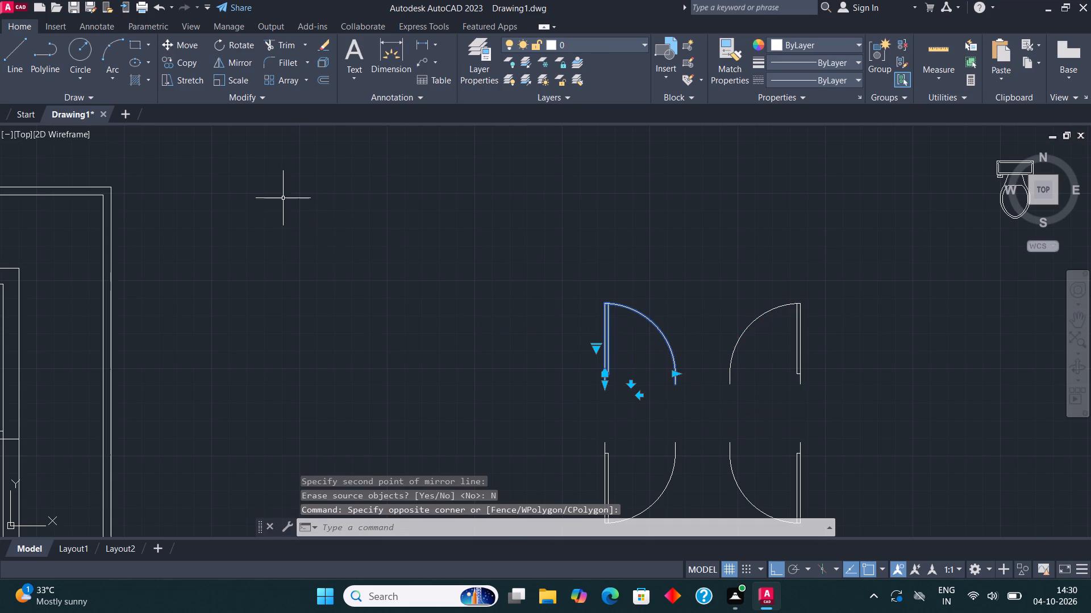
click(177, 64)
drag(586, 381, 589, 388)
scroll(593, 407, down, 3)
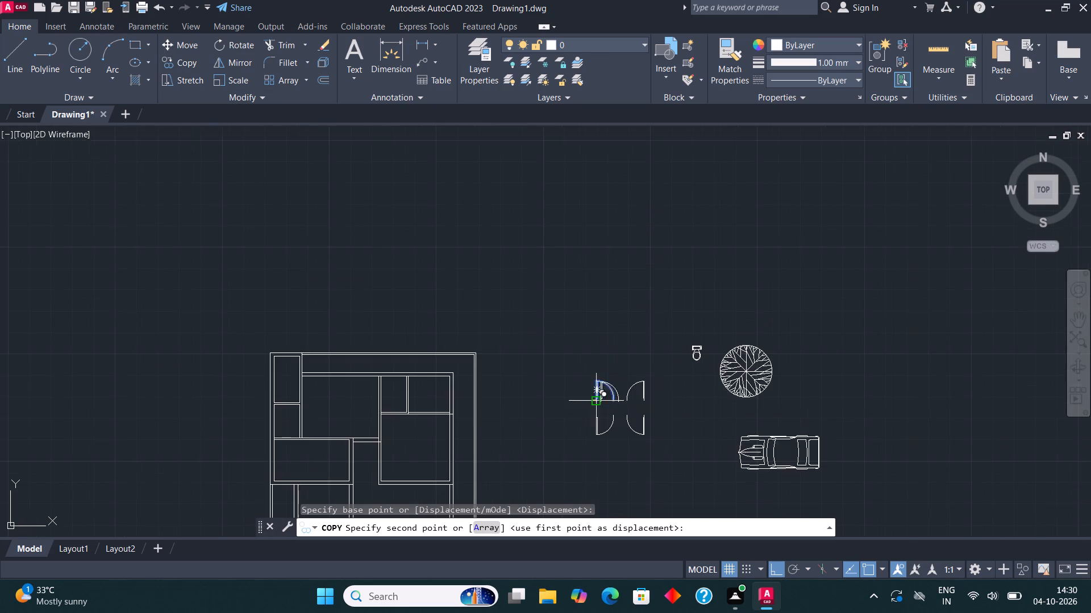
scroll(578, 322, up, 2)
click(574, 331)
key(Escape)
Rotate the copied door a quarter turn counterclockwise so its leaf lies horizontal.
drag(672, 339, 661, 324)
click(612, 288)
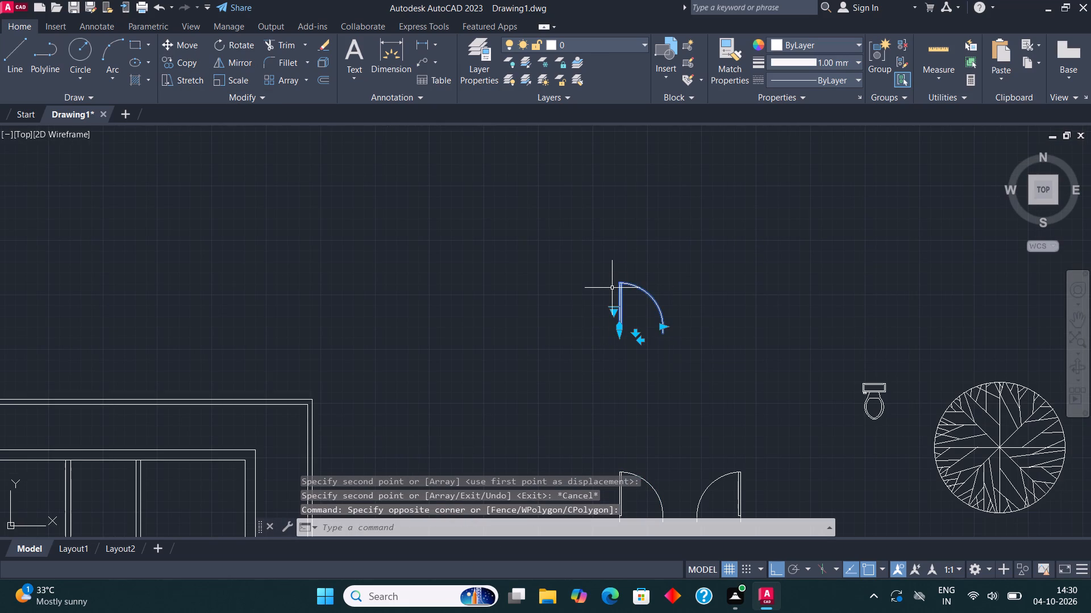
click(238, 48)
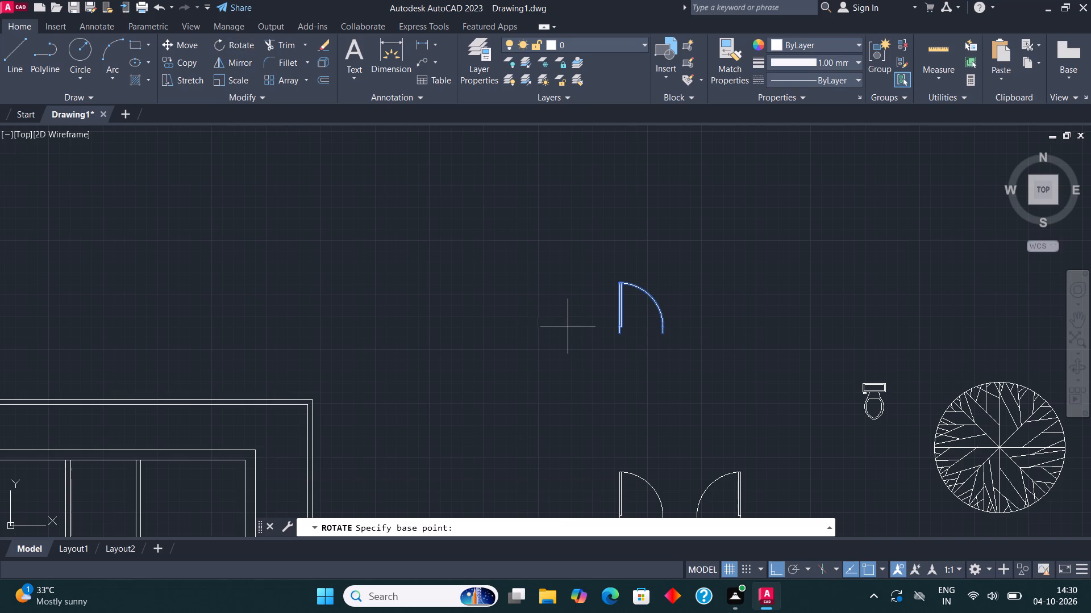
click(568, 326)
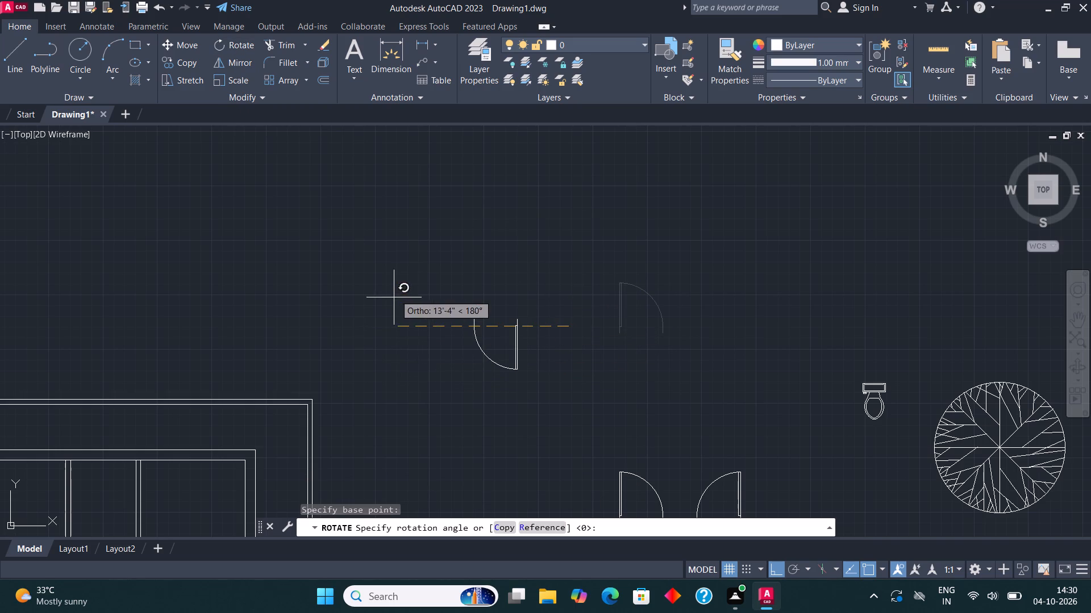
click(528, 230)
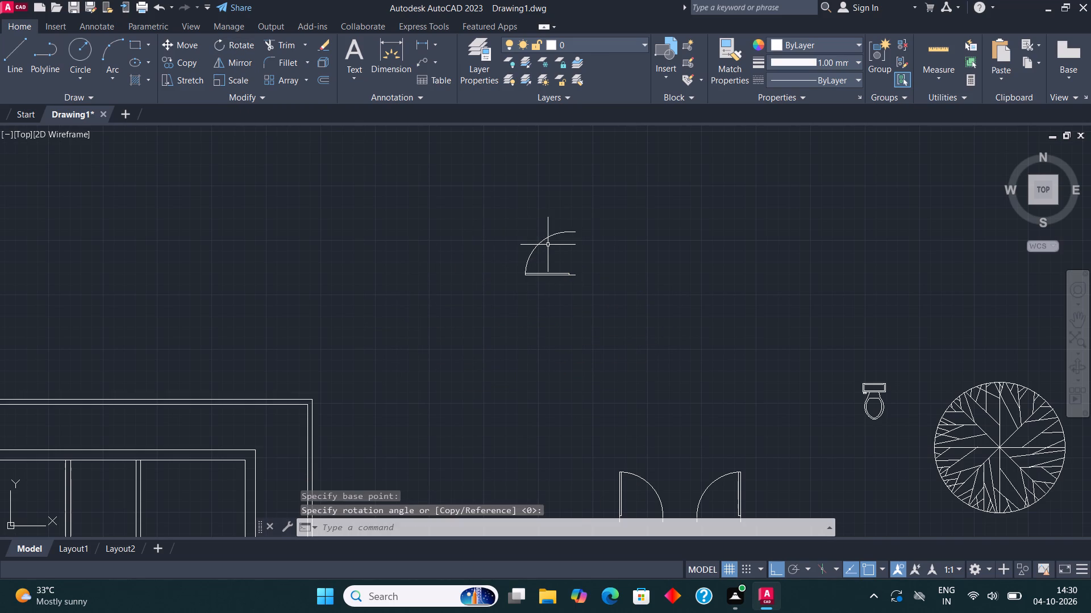
Mirror the rotated door across a horizontal line above it, keeping the original.
click(548, 245)
click(535, 225)
click(232, 62)
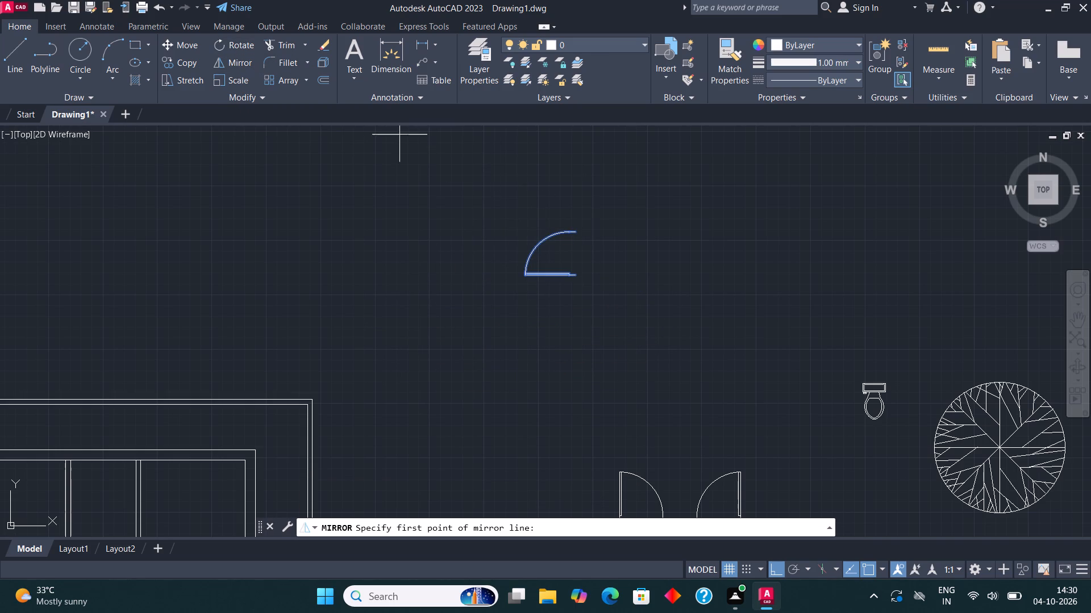
click(562, 205)
click(505, 204)
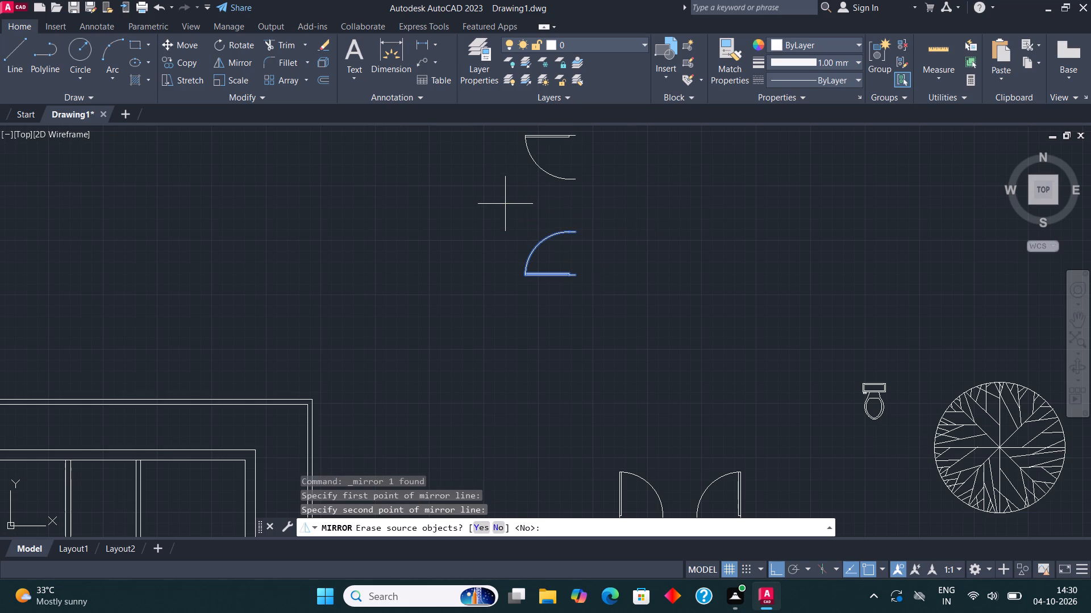
click(494, 526)
Mirror the two horizontal-leaf doors across a vertical line to their right, keeping the originals.
middle_drag(572, 274, 573, 338)
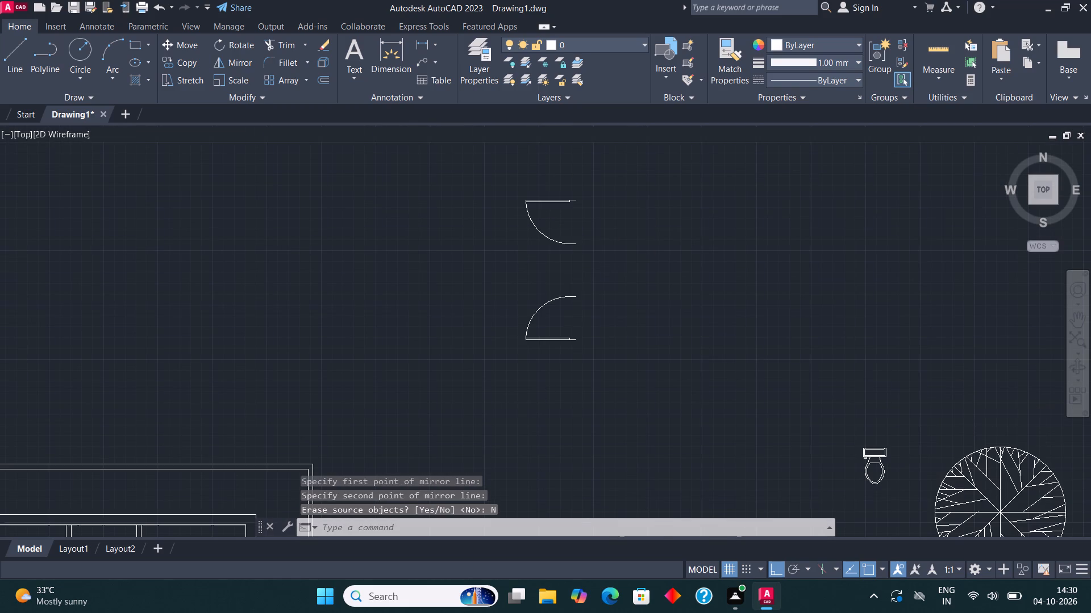
drag(578, 323, 573, 306)
click(545, 205)
click(226, 64)
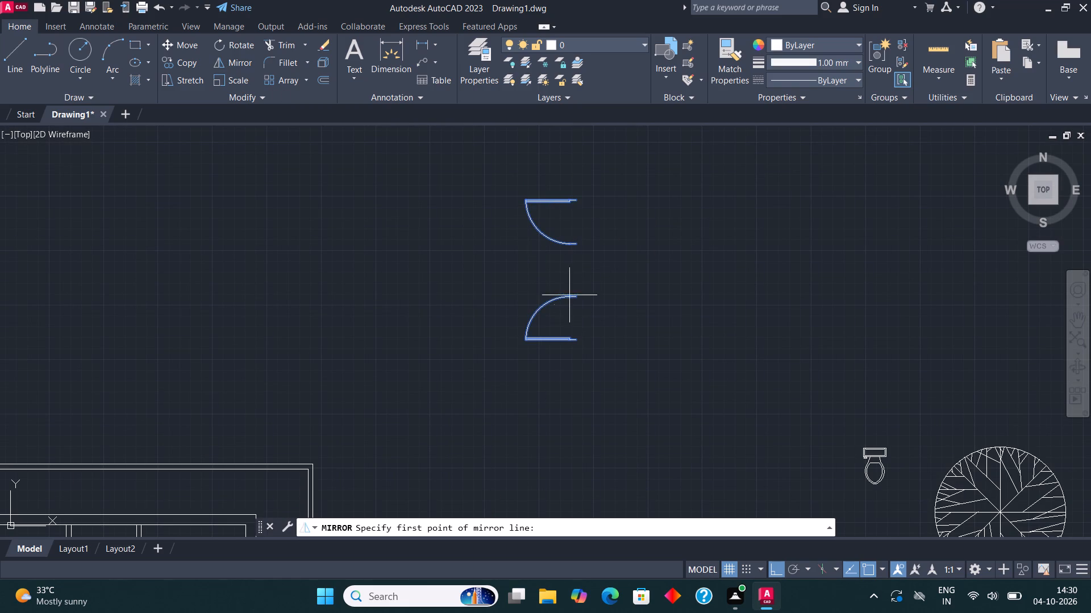
click(607, 272)
click(613, 330)
click(499, 527)
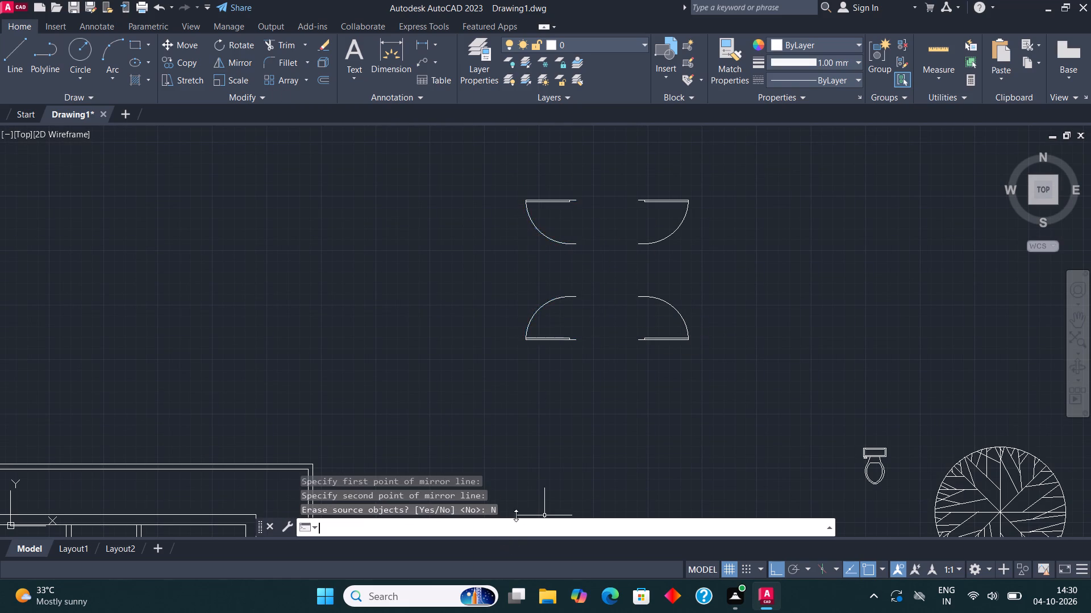
With Ortho off, copy the lower-left horizontal-leaf door into the dashed opening in the lower-left room's right wall.
scroll(555, 491, down, 4)
middle_drag(627, 440, 703, 310)
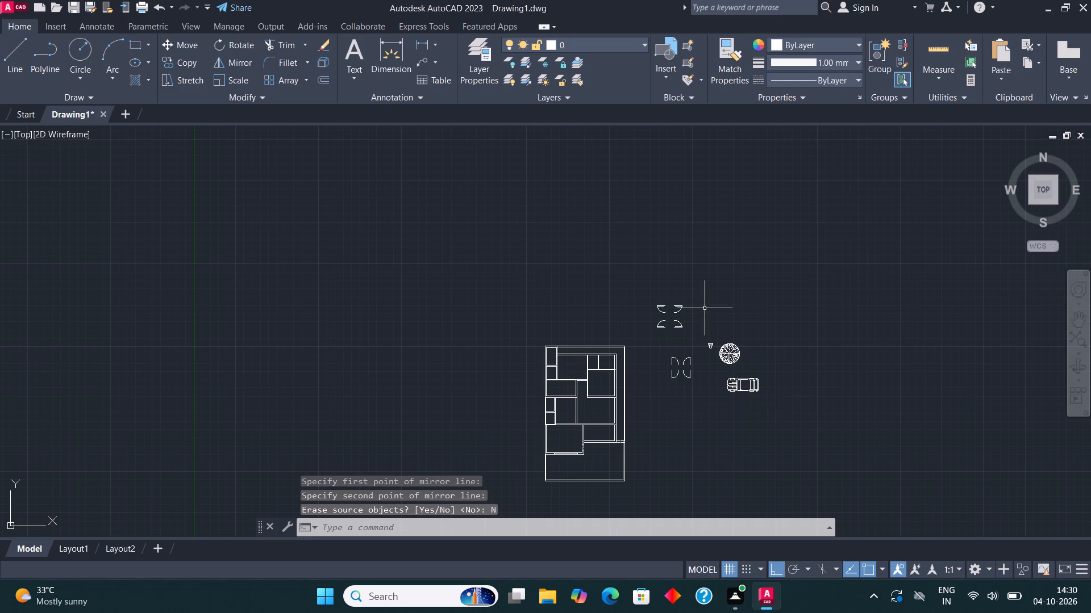
scroll(669, 329, up, 1)
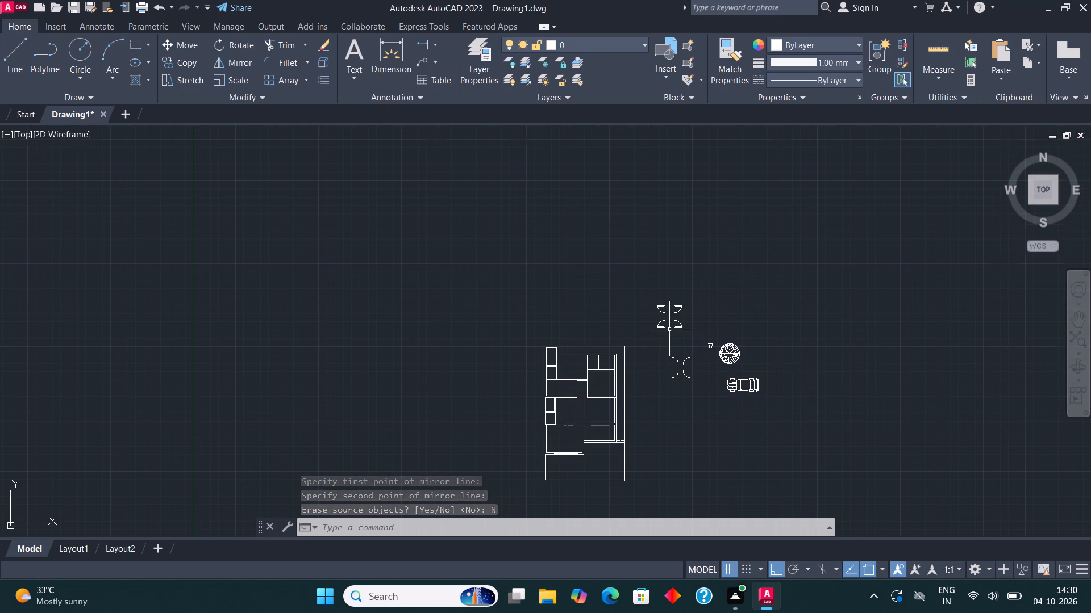
scroll(669, 329, up, 1)
click(645, 321)
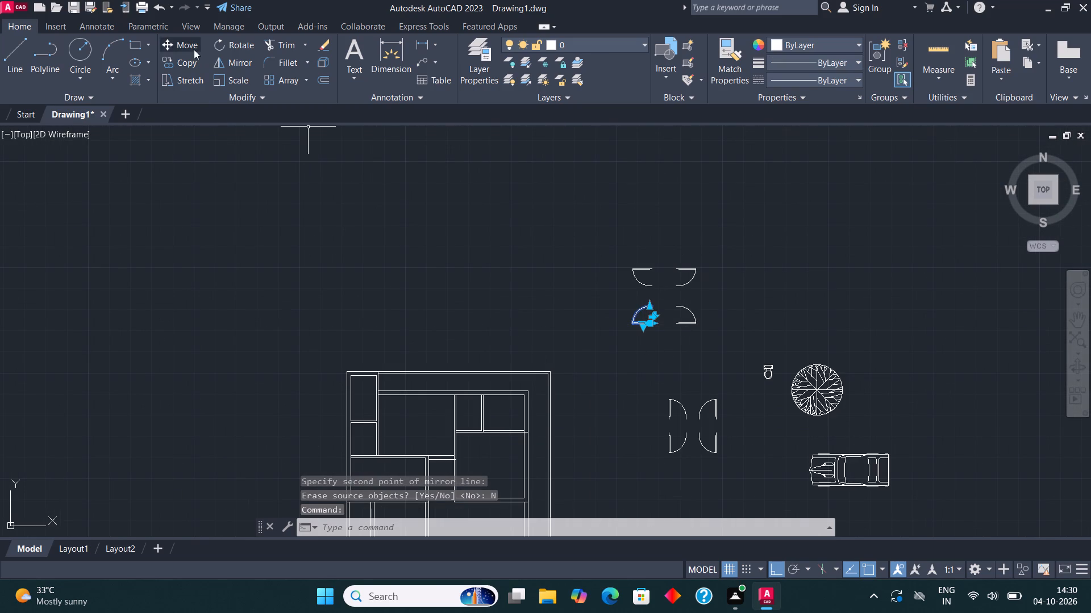
click(190, 58)
scroll(658, 311, up, 3)
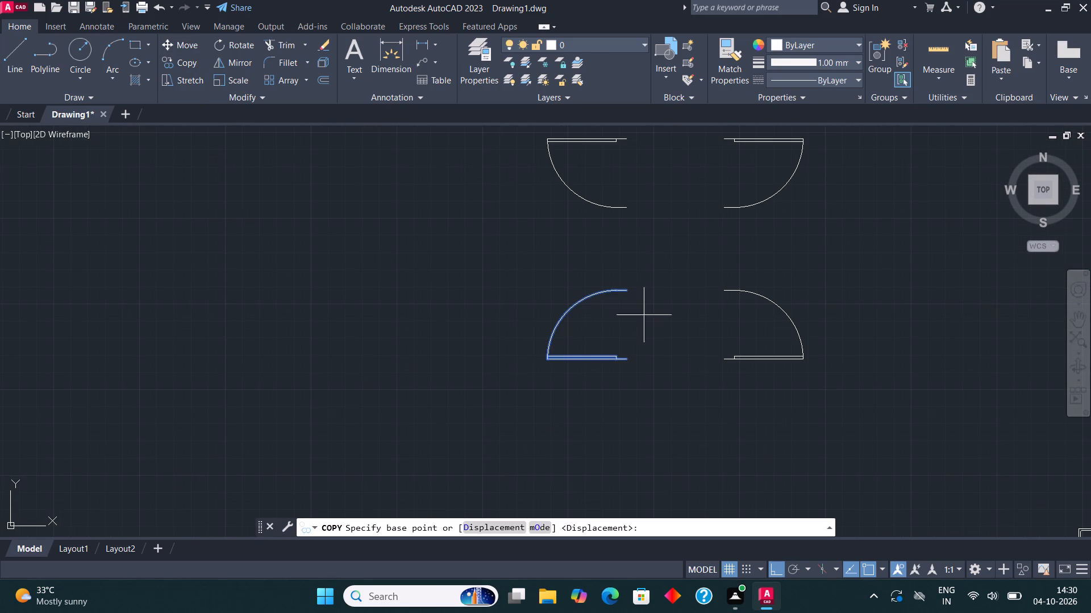
click(631, 360)
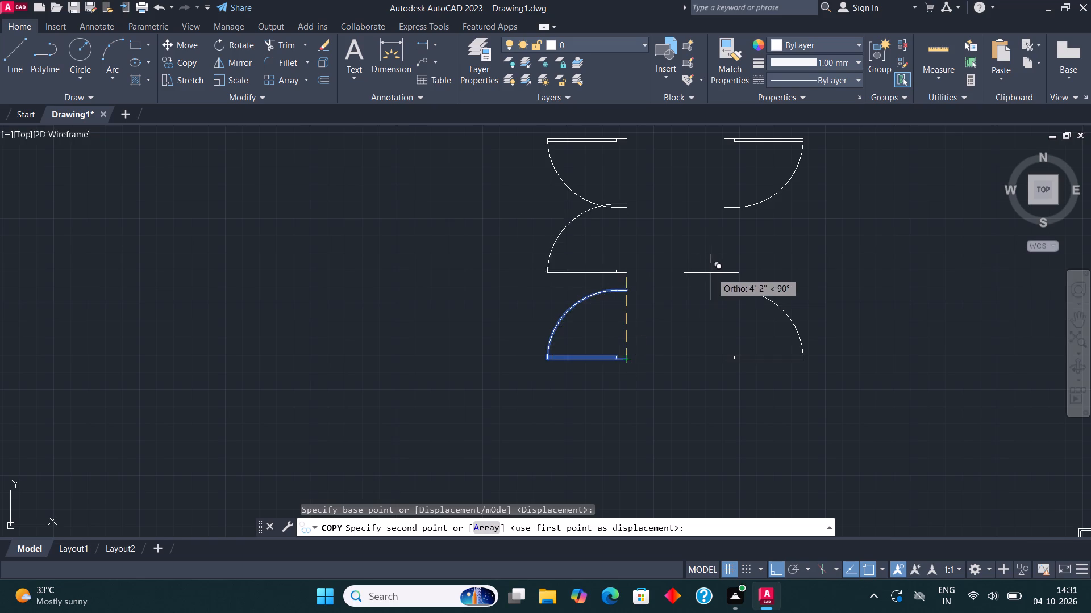
scroll(713, 272, down, 1)
key(F8)
scroll(714, 273, down, 2)
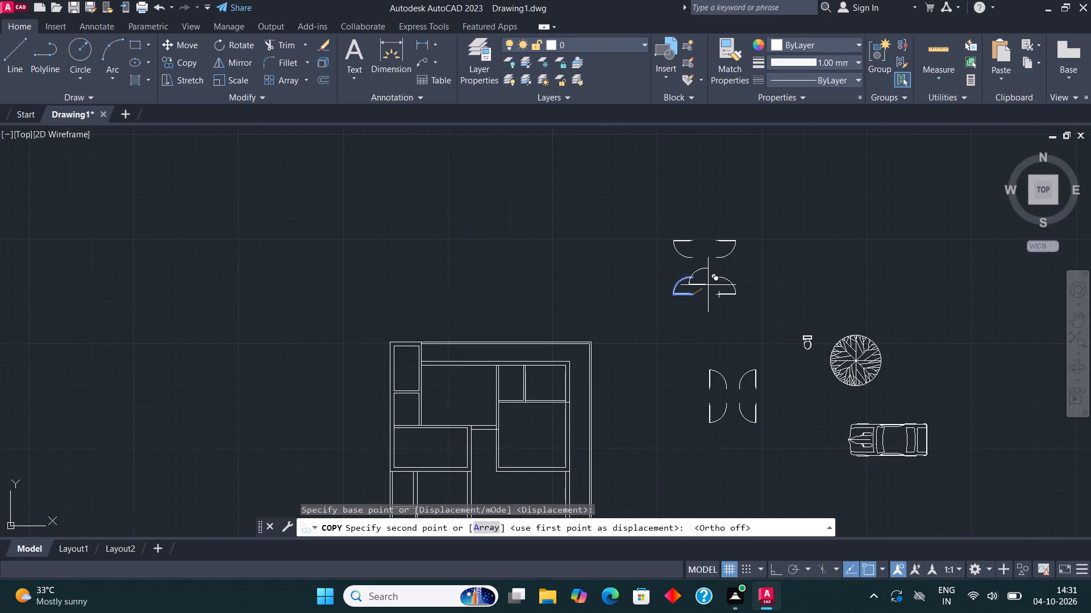
scroll(708, 283, down, 2)
scroll(614, 410, up, 4)
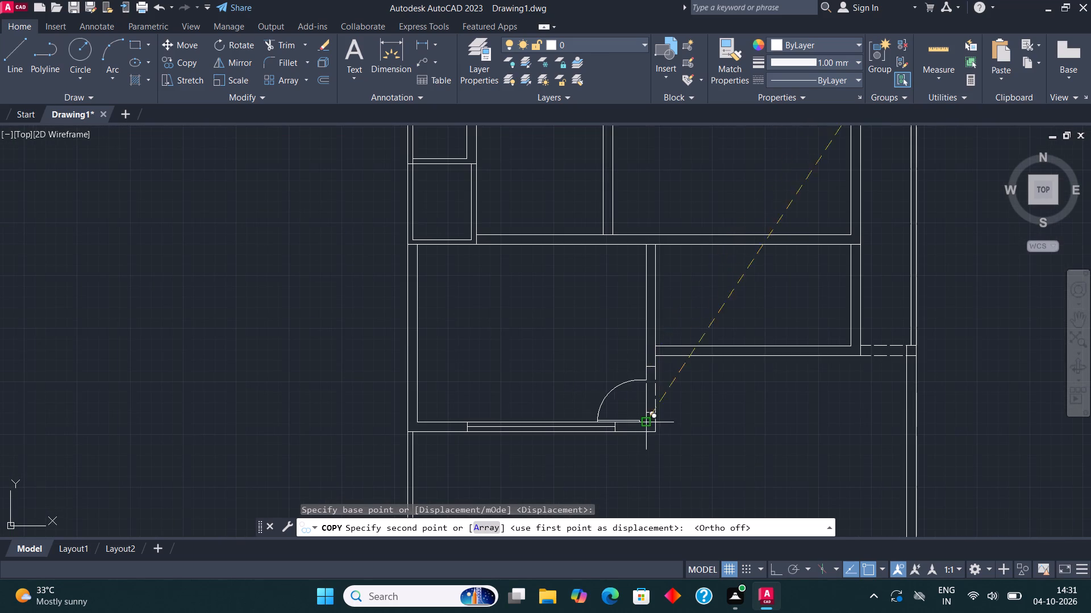
scroll(645, 421, up, 3)
click(681, 389)
key(Escape)
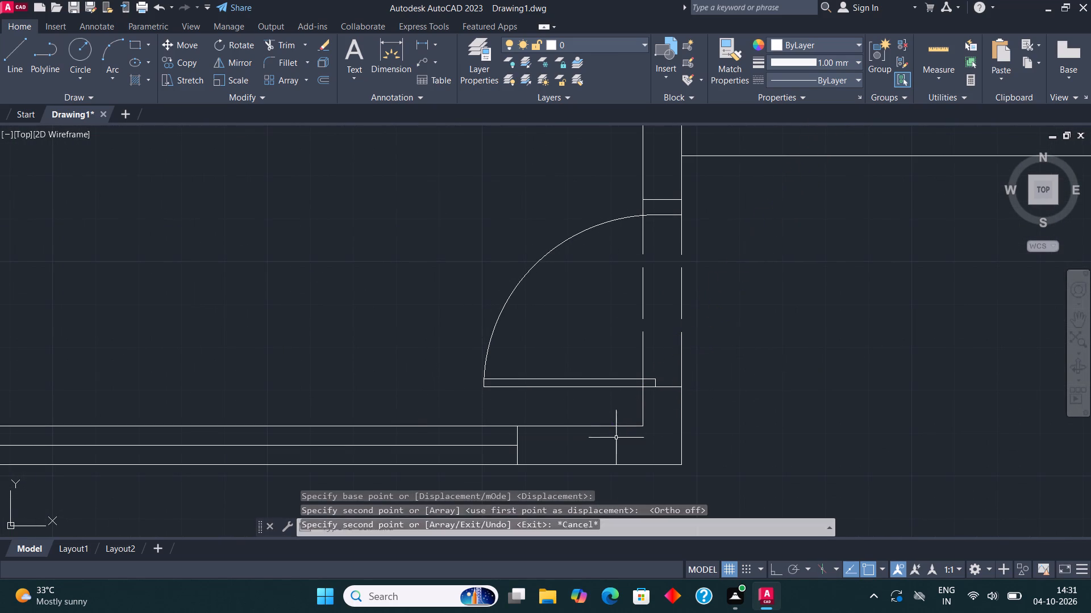
Trim the dashed wall lines across the placed door's opening and remove the extra line at its upper jamb.
middle_drag(692, 293, 595, 312)
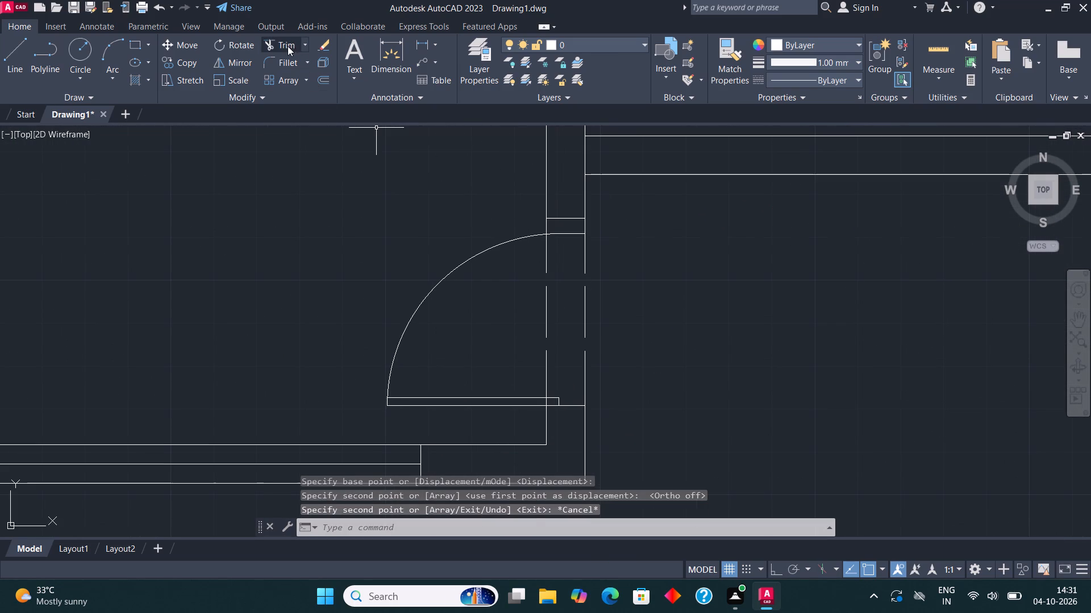
click(286, 45)
click(535, 326)
click(635, 309)
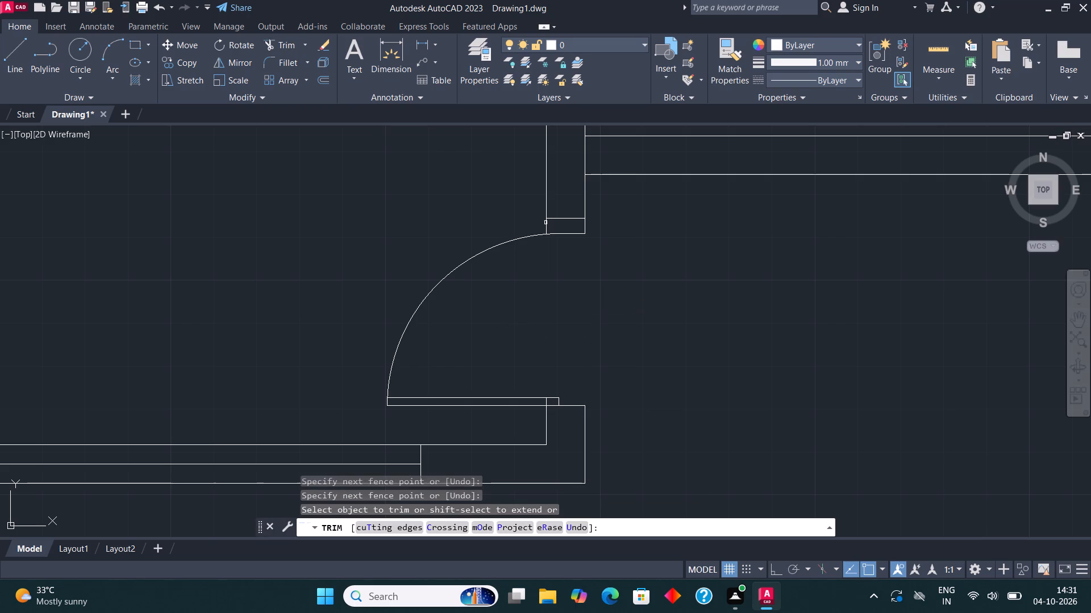
click(566, 220)
click(566, 219)
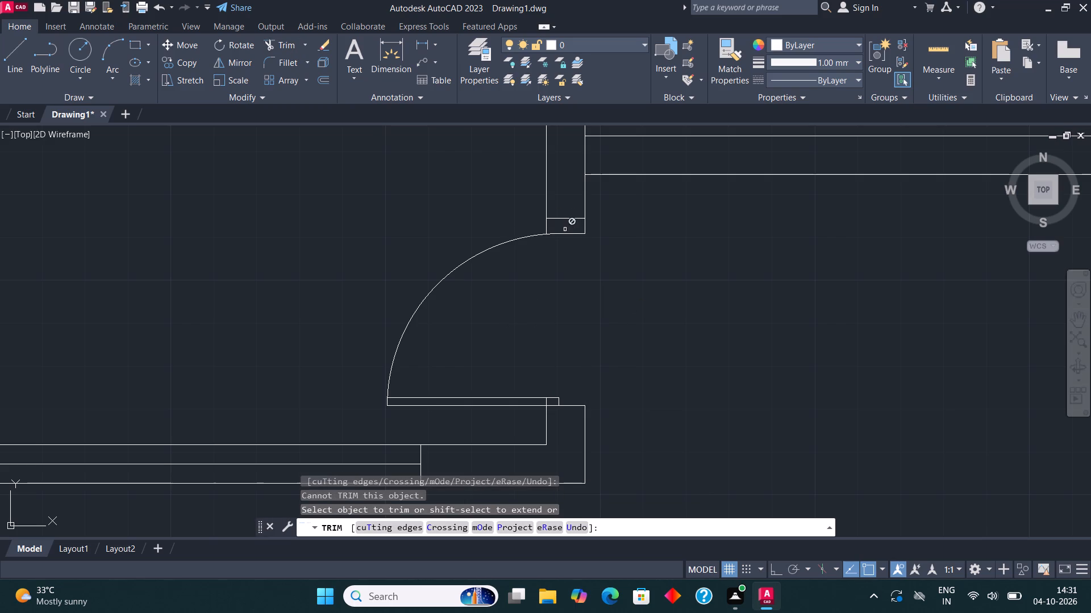
click(566, 222)
click(566, 205)
scroll(566, 212, down, 2)
key(Escape)
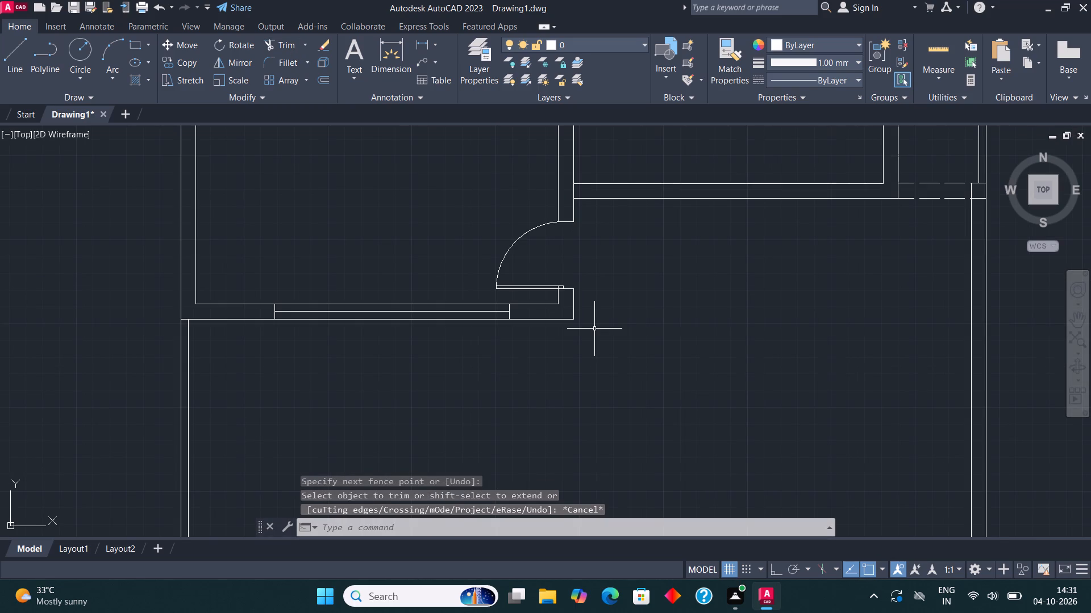
Copy the upper-left vertical-leaf door onto the bottom walls of the two adjacent rooms above the lower rooms.
scroll(597, 329, down, 1)
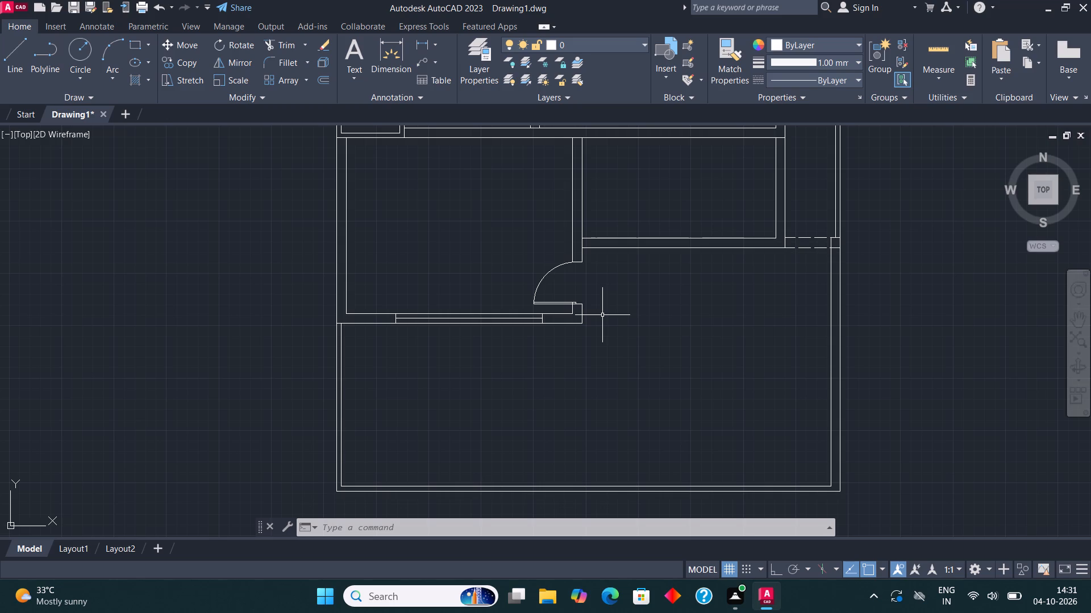
scroll(600, 339, down, 3)
middle_drag(602, 350, 601, 398)
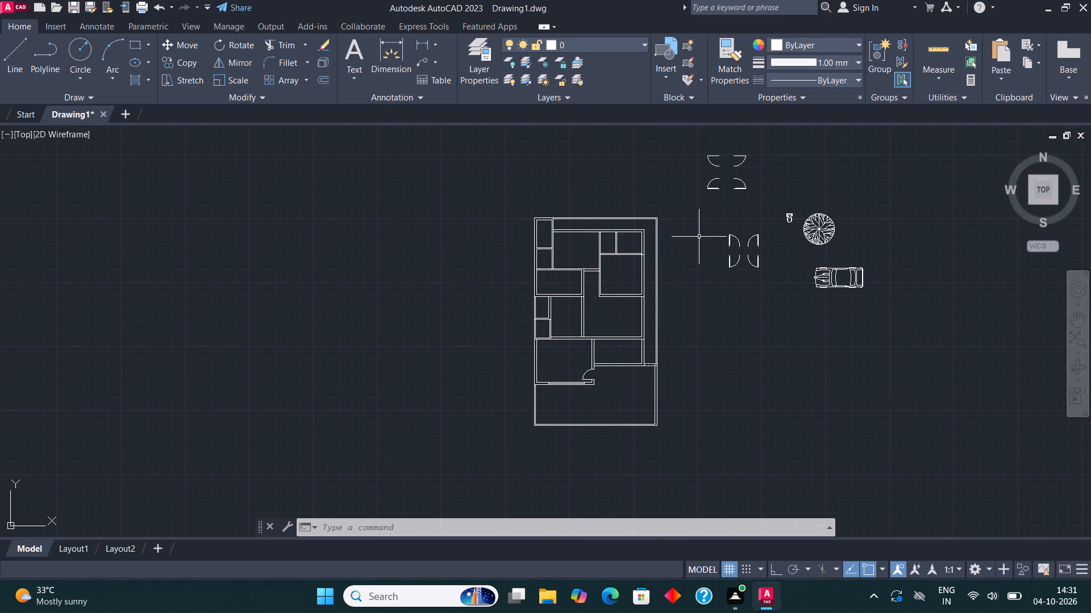
scroll(722, 234, up, 3)
click(742, 264)
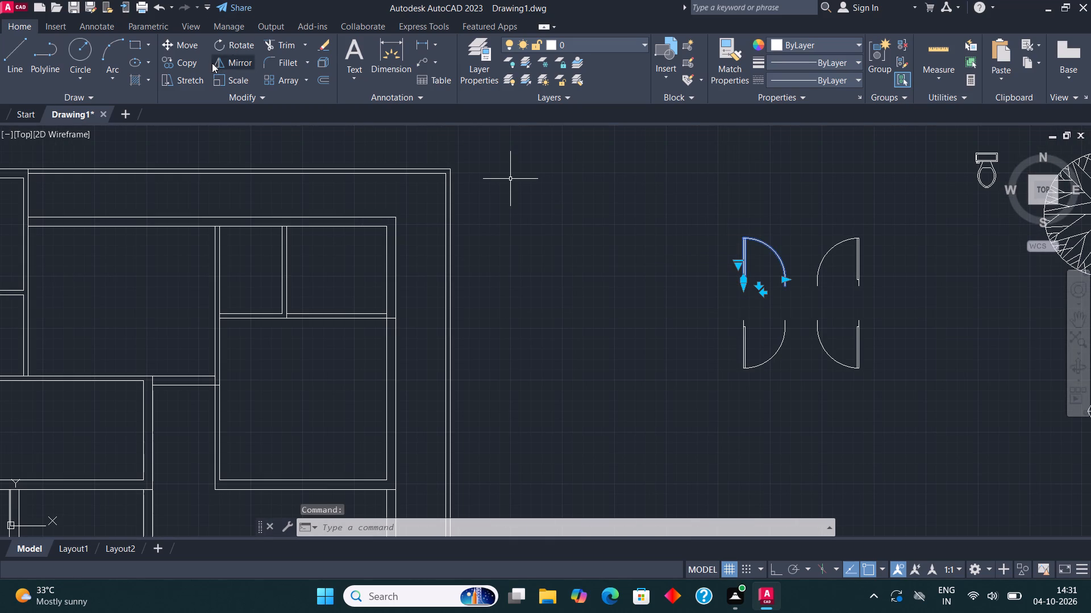
click(181, 55)
click(744, 290)
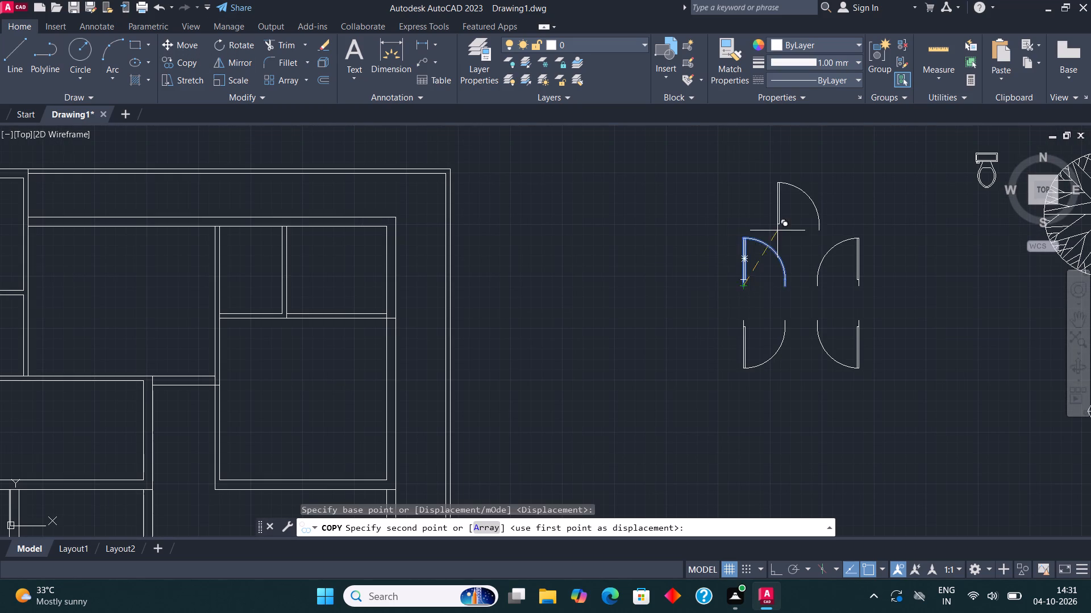
scroll(784, 220, down, 2)
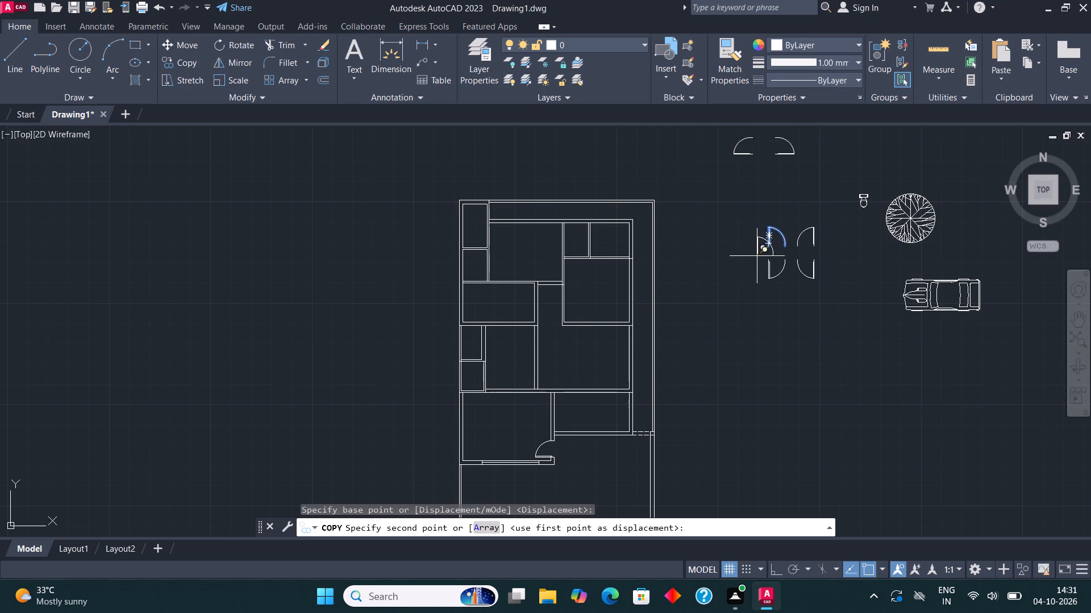
scroll(488, 393, up, 4)
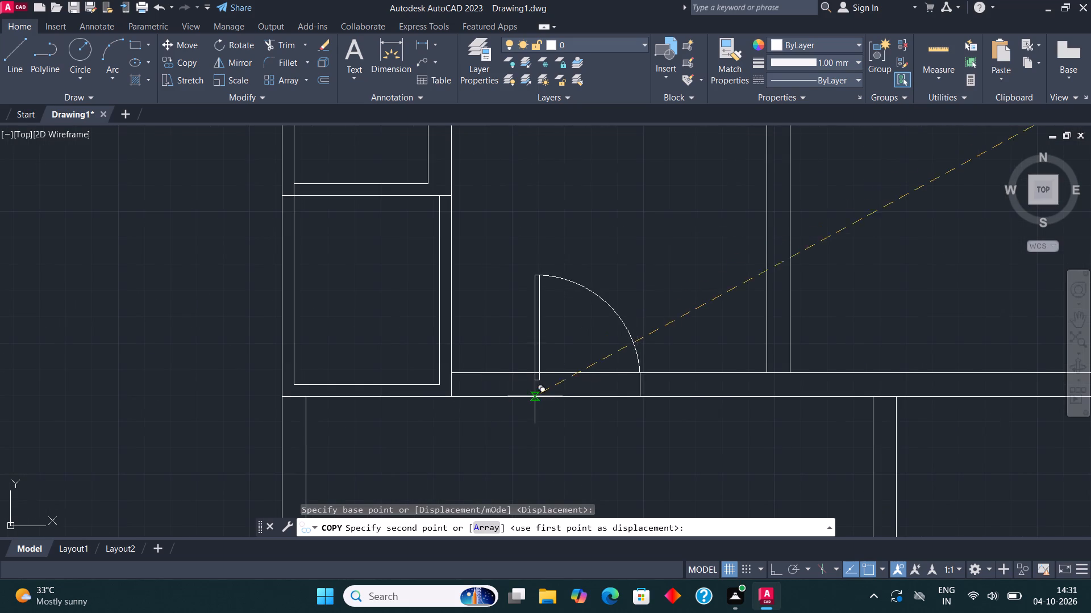
click(543, 399)
scroll(507, 374, down, 4)
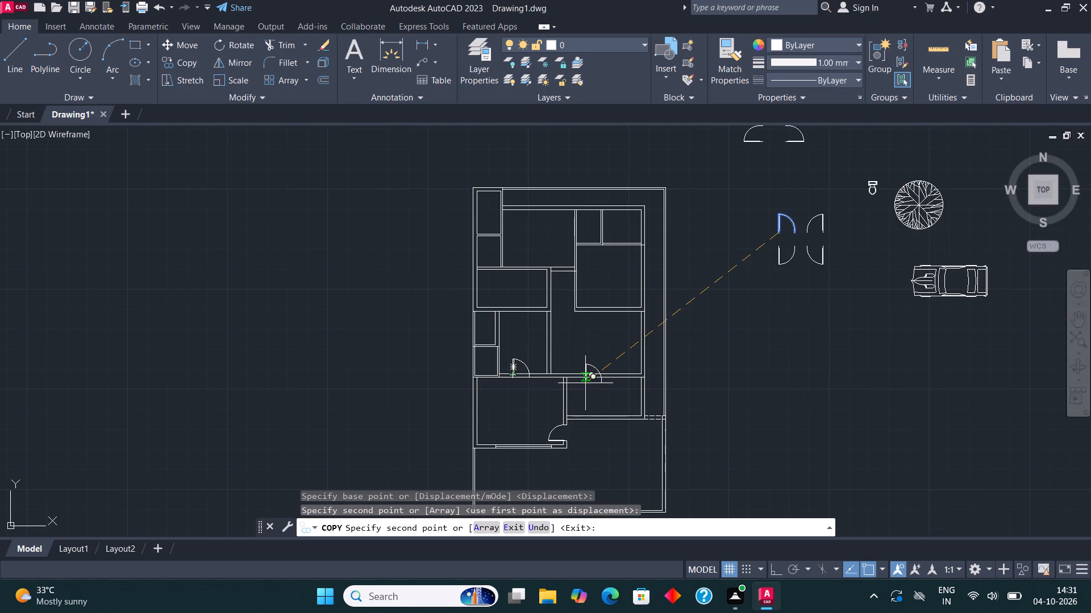
scroll(581, 382, up, 4)
click(511, 358)
scroll(547, 414, down, 4)
key(Escape)
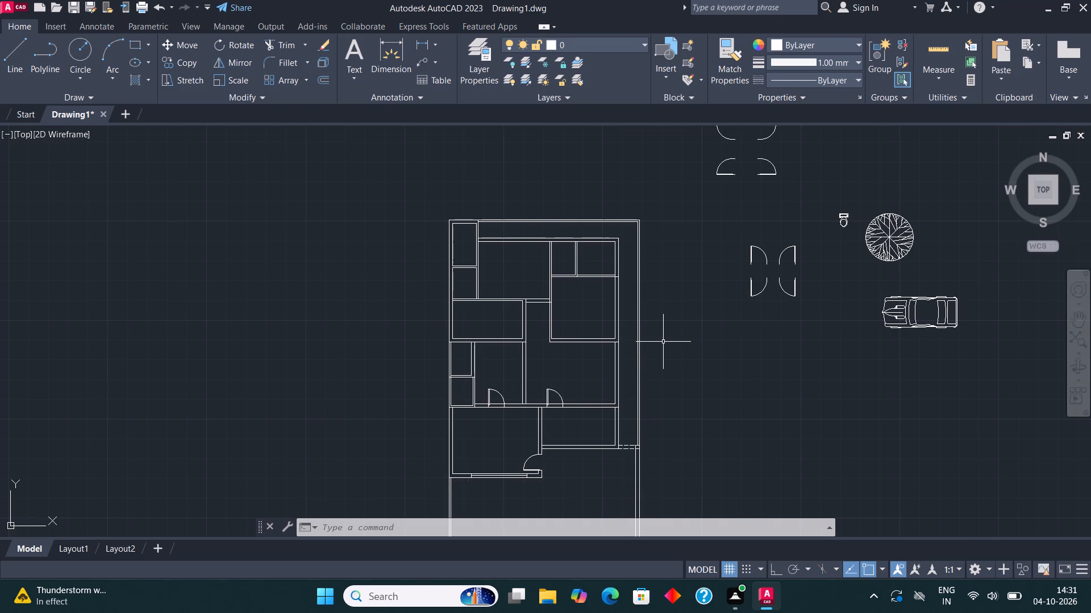
Copy the lower-left horizontal-leaf door onto the right wall of the middle-left room, just above its lower corner.
middle_drag(663, 317, 667, 447)
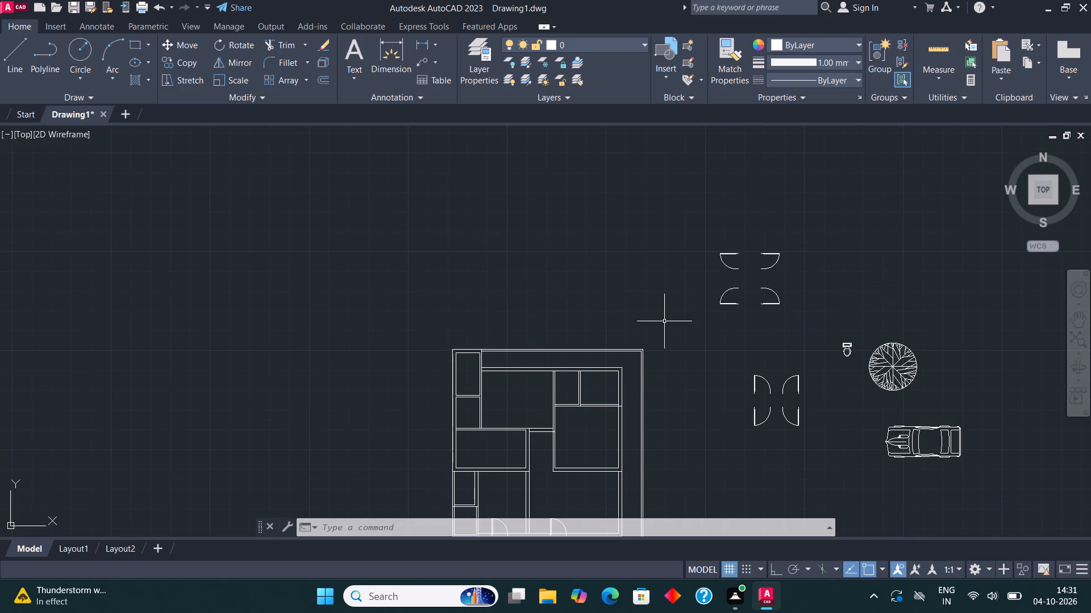
click(730, 306)
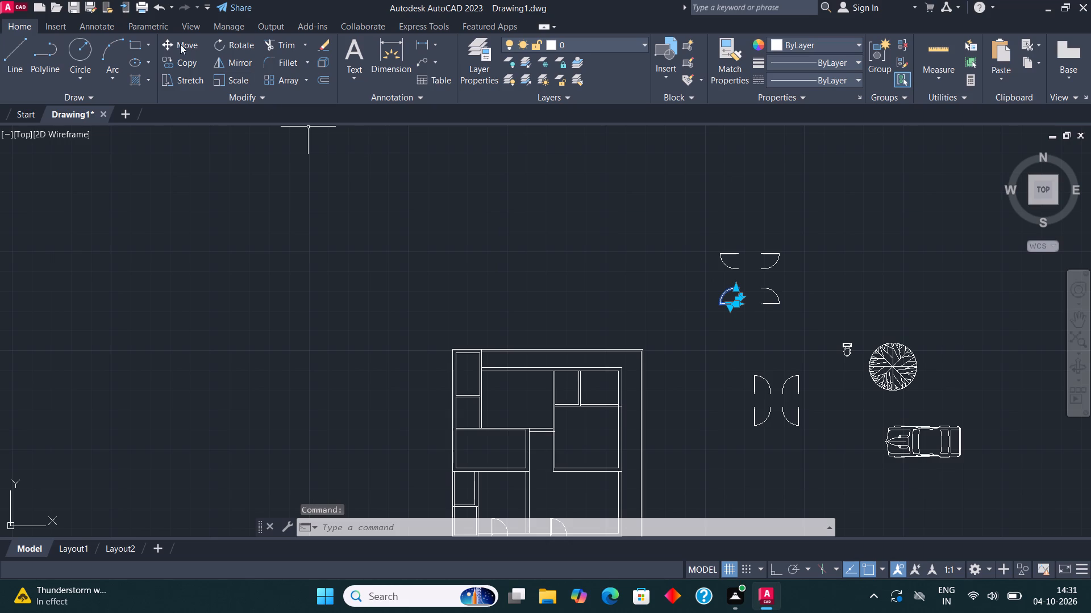
click(181, 62)
scroll(744, 314, up, 2)
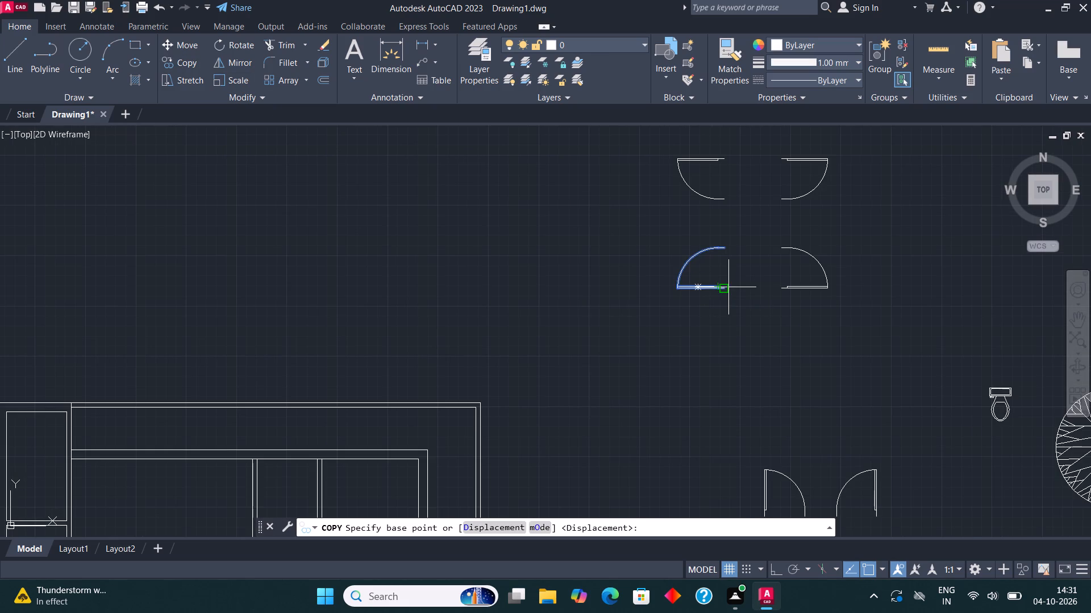
click(730, 288)
scroll(769, 257, down, 3)
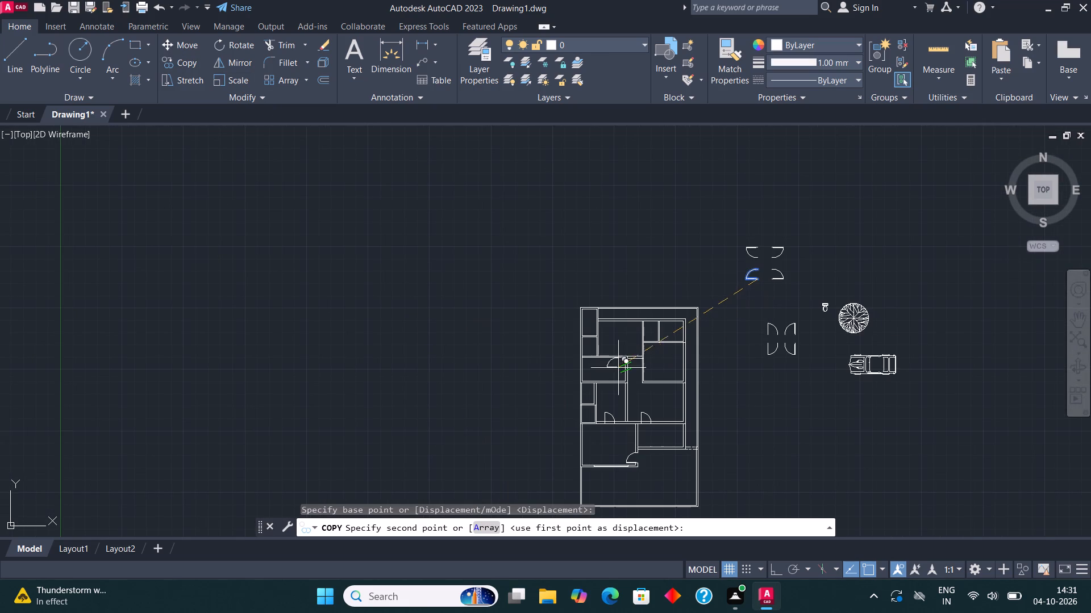
scroll(628, 389, up, 1)
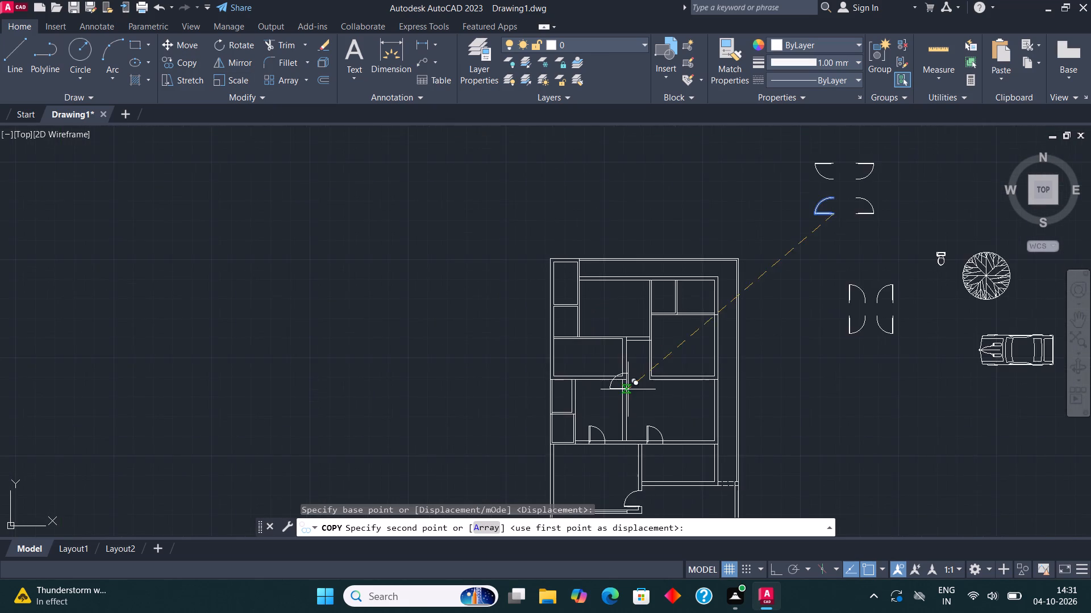
scroll(627, 389, up, 3)
scroll(613, 339, up, 2)
click(616, 340)
scroll(517, 347, down, 4)
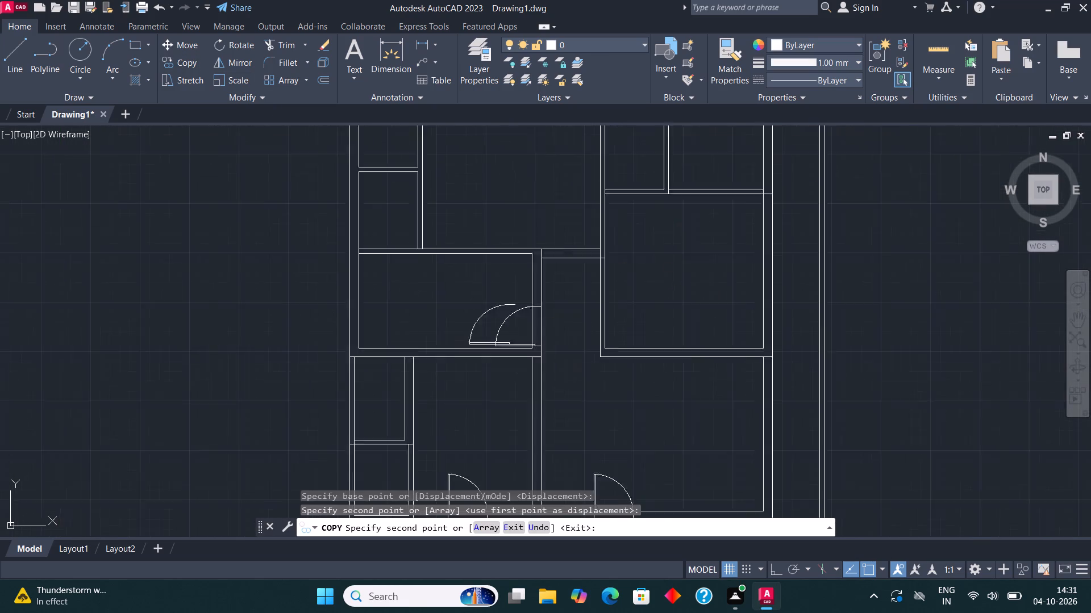
key(Escape)
Copy the lower-right horizontal-leaf door onto the left wall of the large right-hand room, just above its lower corner.
middle_drag(753, 282, 586, 365)
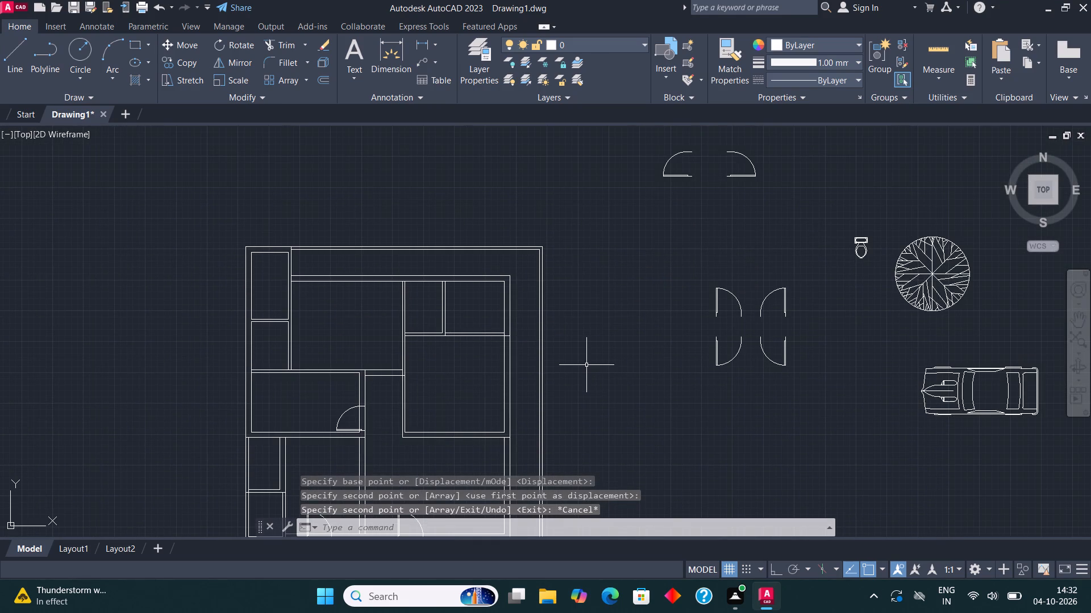
click(744, 177)
click(191, 58)
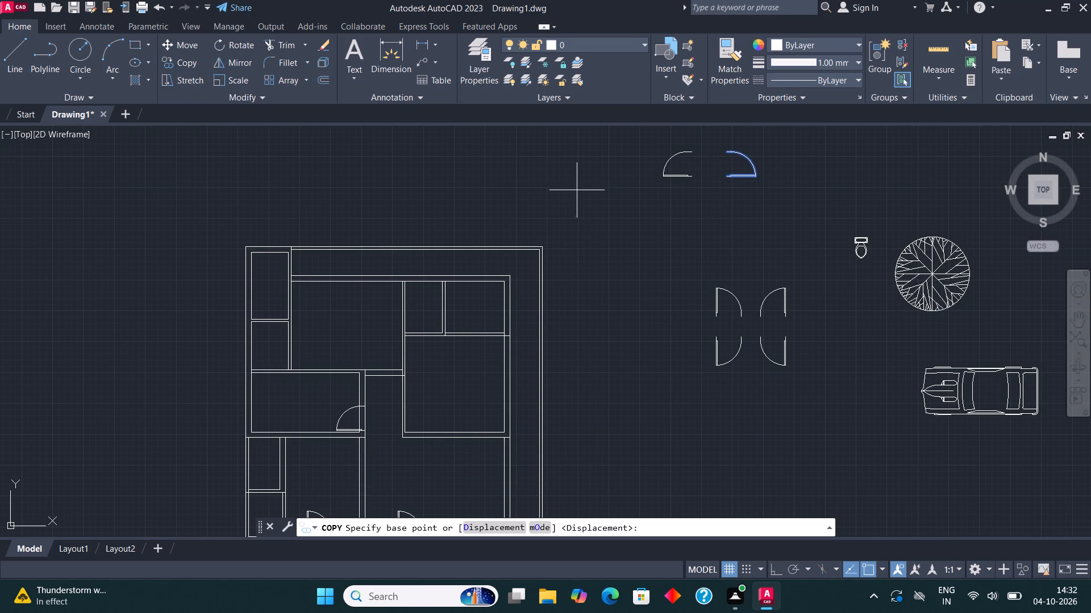
scroll(693, 200, up, 2)
click(772, 137)
scroll(815, 204, down, 3)
scroll(605, 343, up, 4)
click(590, 371)
scroll(498, 373, down, 3)
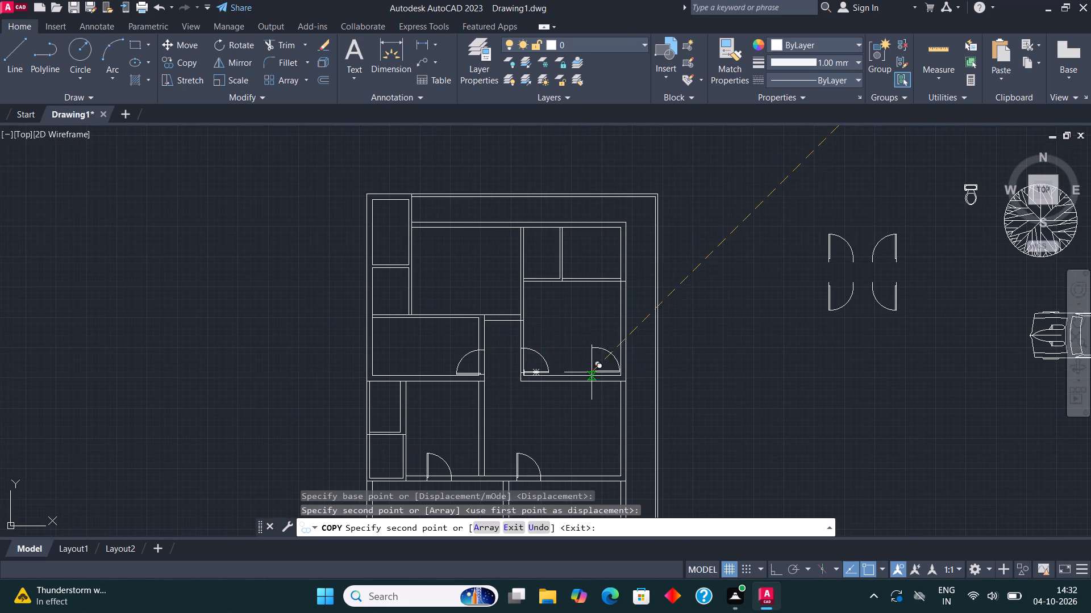
key(Escape)
Copy the upper-right vertical-leaf door onto the bottom wall of the small upper room, near its right corner.
middle_drag(739, 295, 715, 446)
middle_drag(857, 456, 817, 380)
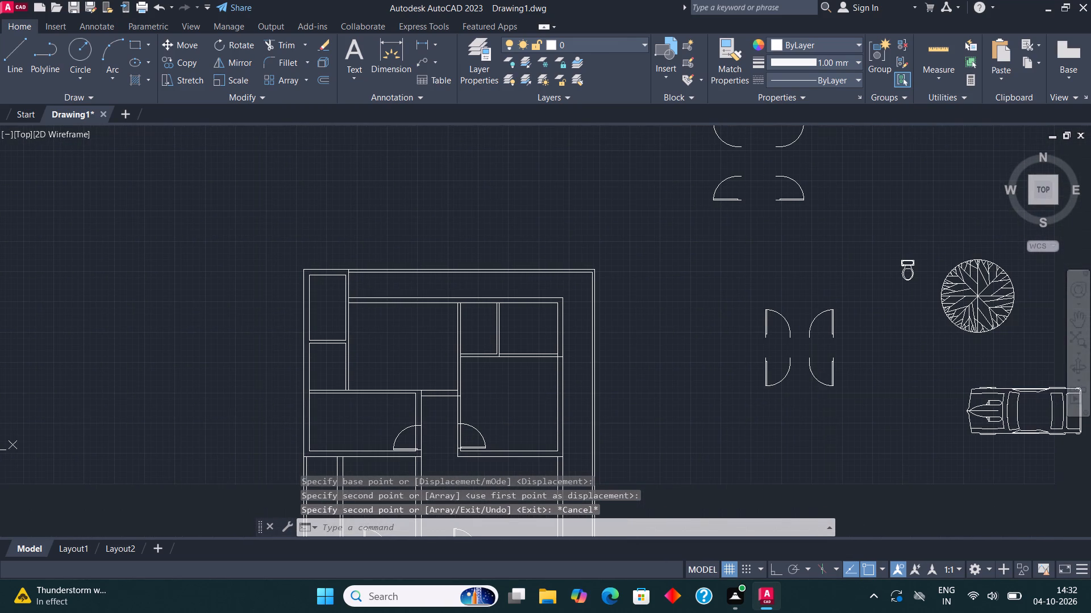
scroll(836, 336, up, 1)
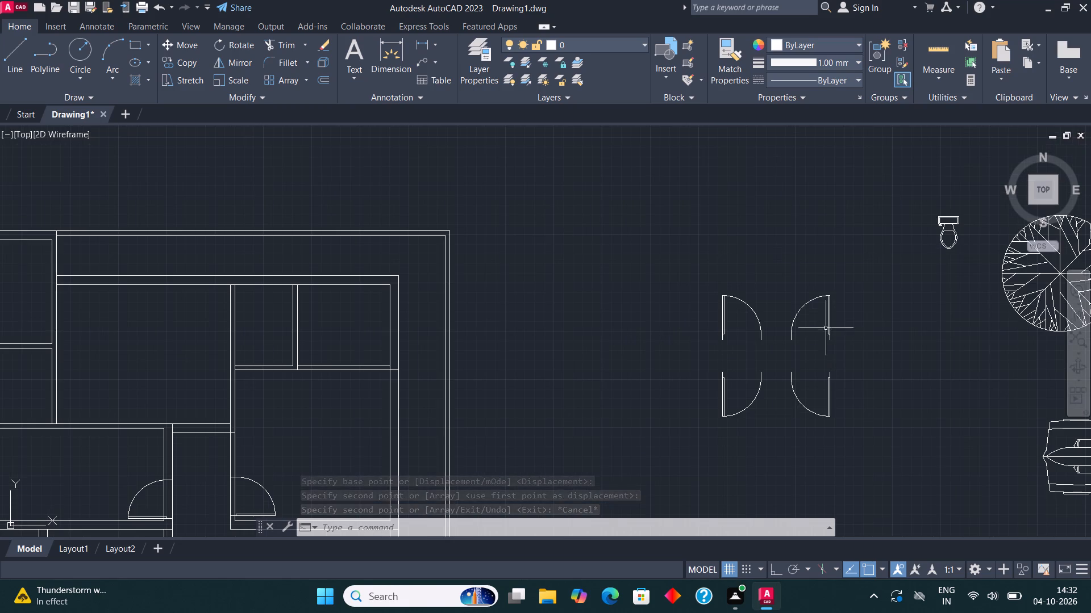
click(828, 335)
click(188, 64)
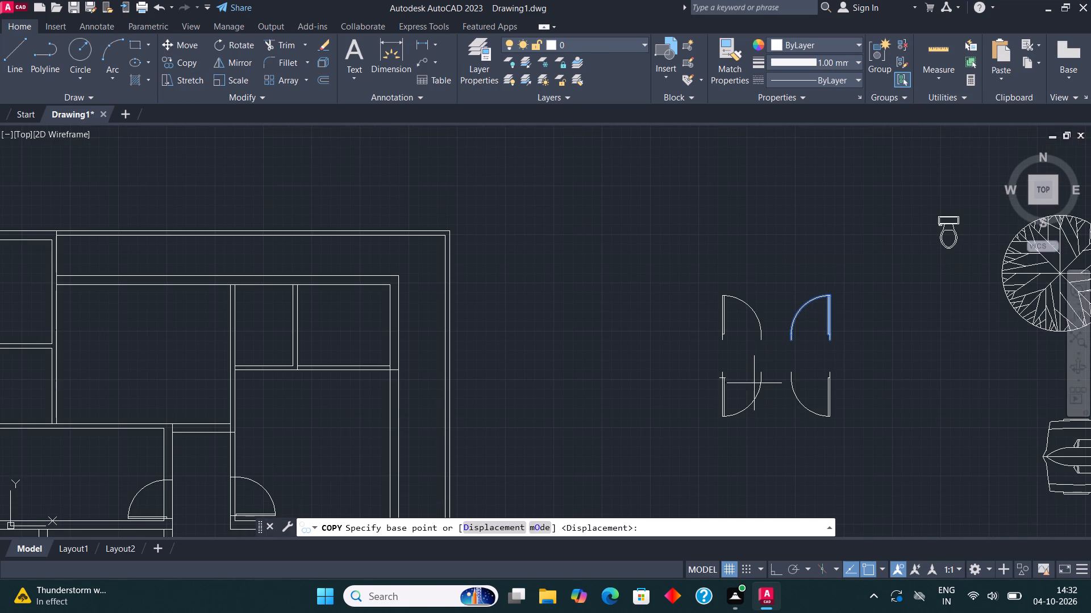
click(834, 345)
scroll(861, 364, down, 2)
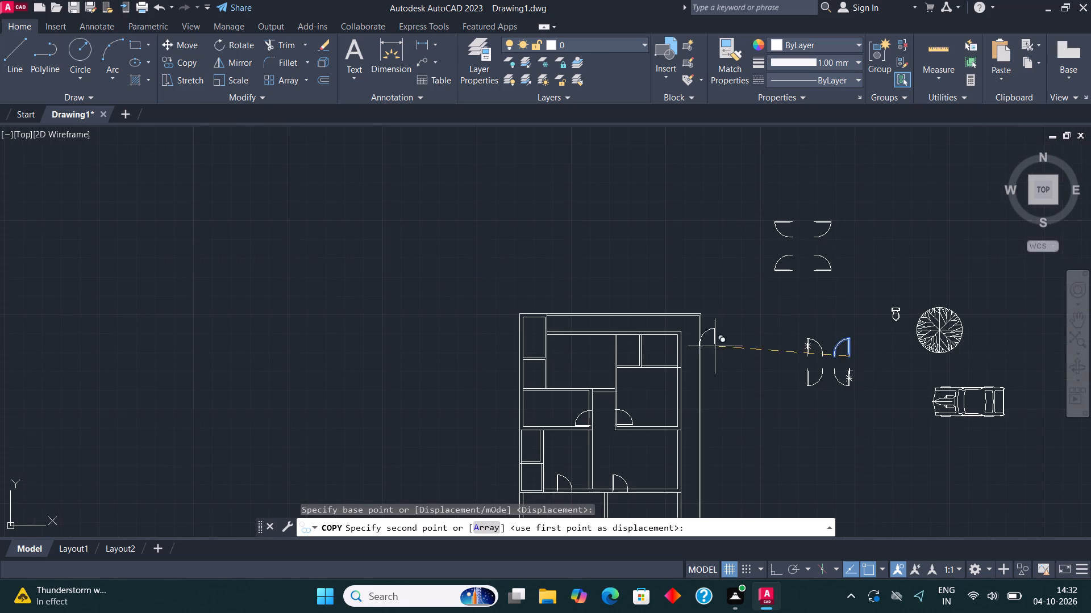
scroll(635, 368, up, 5)
click(670, 367)
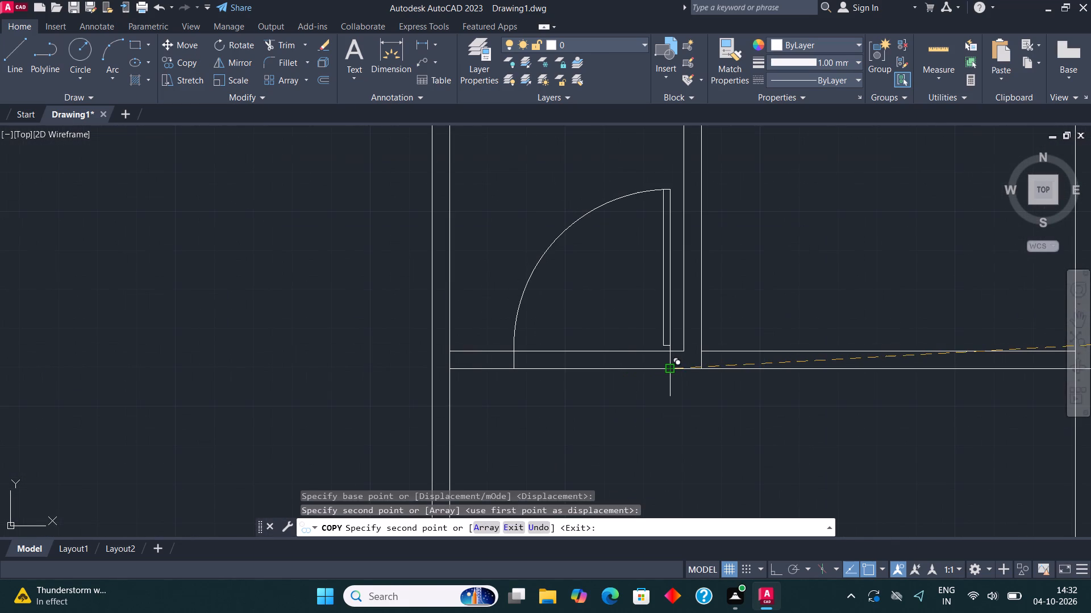
key(Escape)
Scale the door in the small upper room down to roughly three-quarters size about its hinge-side base point.
middle_drag(689, 266, 673, 292)
click(644, 279)
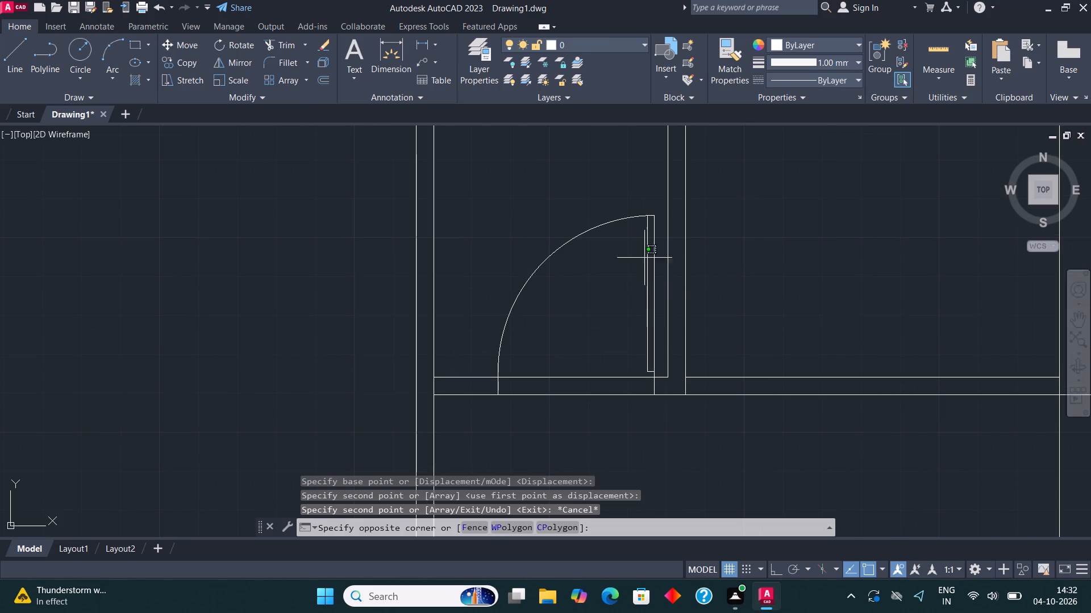
drag(551, 219, 546, 220)
click(241, 82)
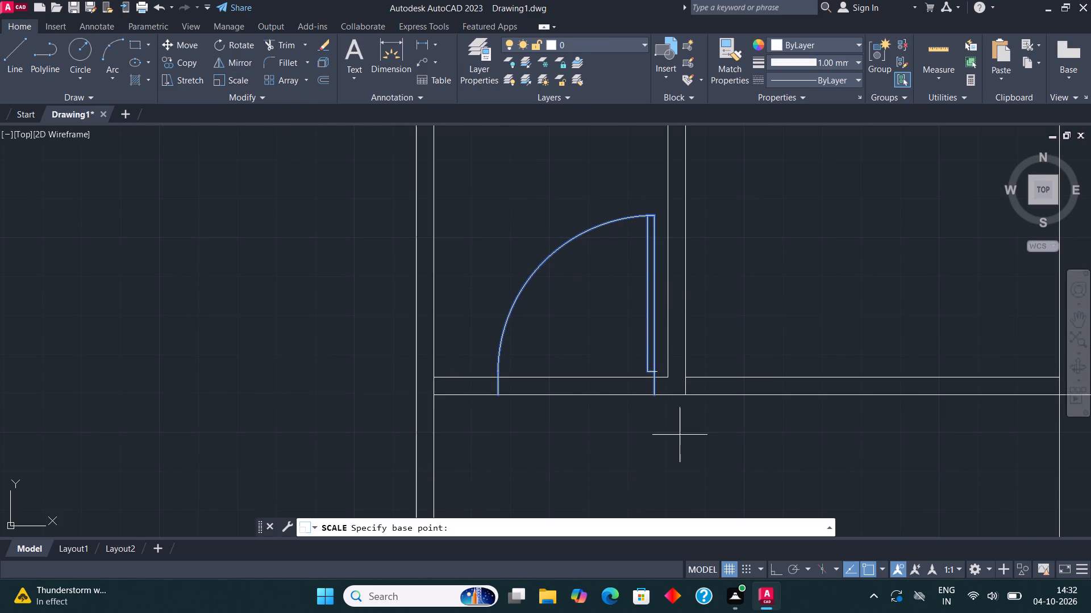
click(650, 396)
click(634, 329)
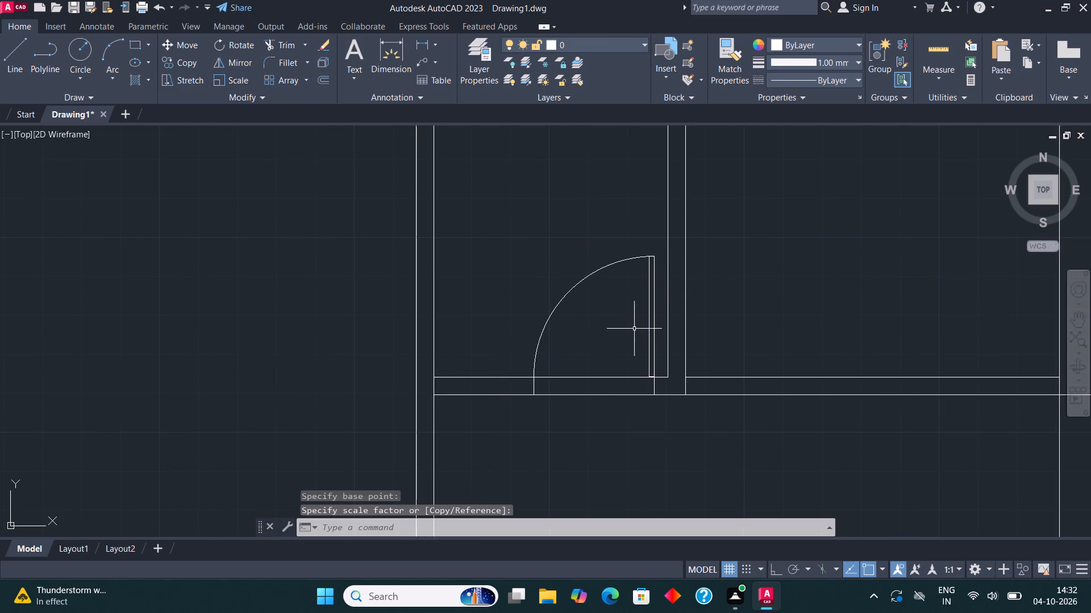
Copy the lower-right horizontal-leaf door onto the partition between the two small upper-right rooms, just above their bottom wall.
scroll(588, 299, down, 1)
middle_drag(620, 320, 631, 354)
scroll(622, 307, down, 1)
middle_drag(708, 325, 701, 305)
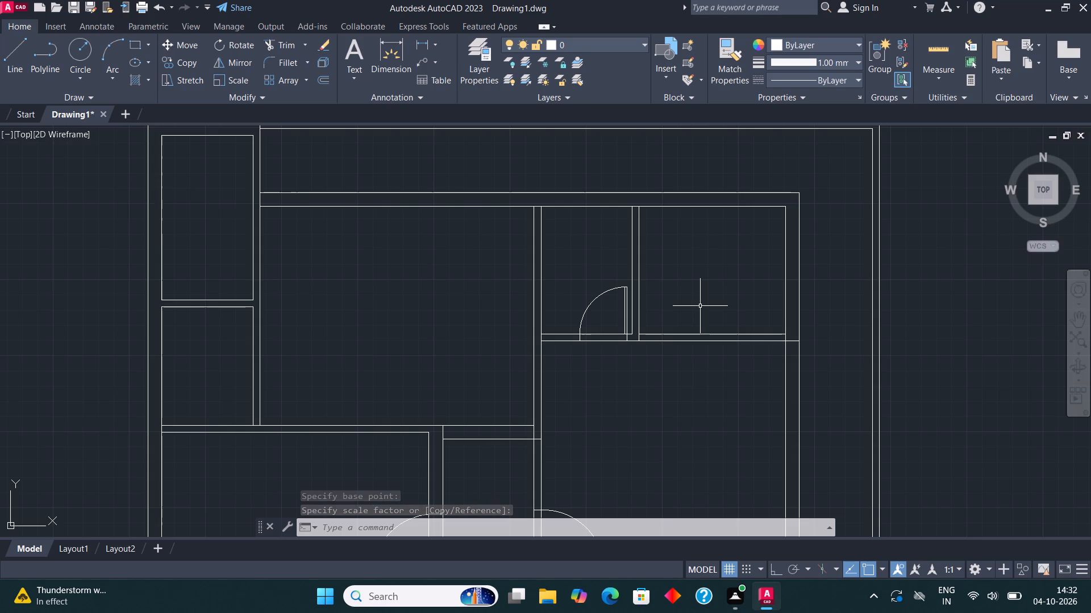
scroll(695, 310, down, 3)
middle_drag(944, 268, 915, 284)
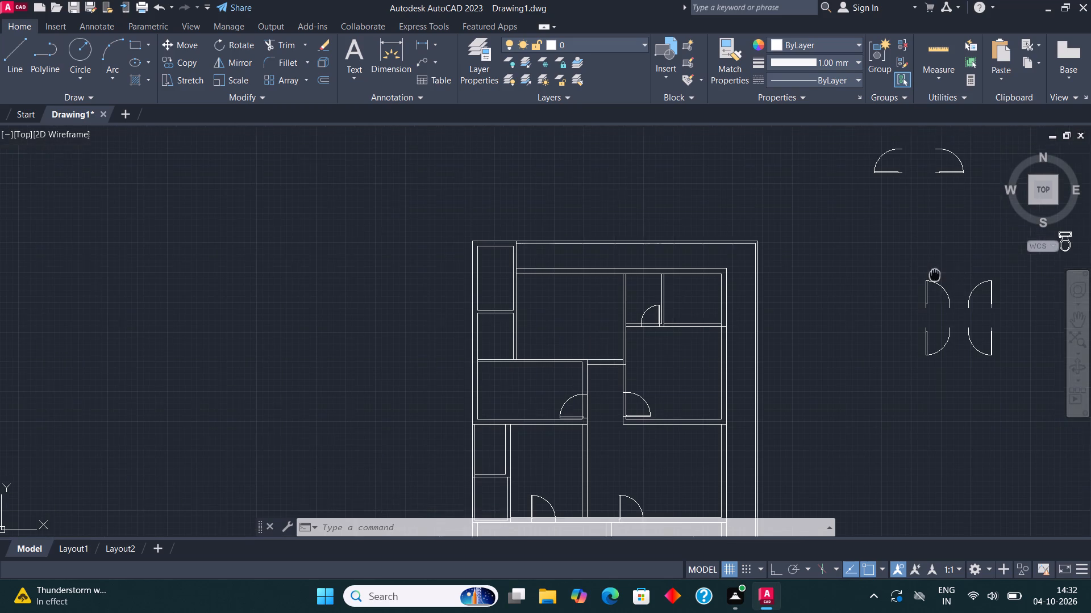
middle_drag(915, 284, 842, 354)
click(850, 255)
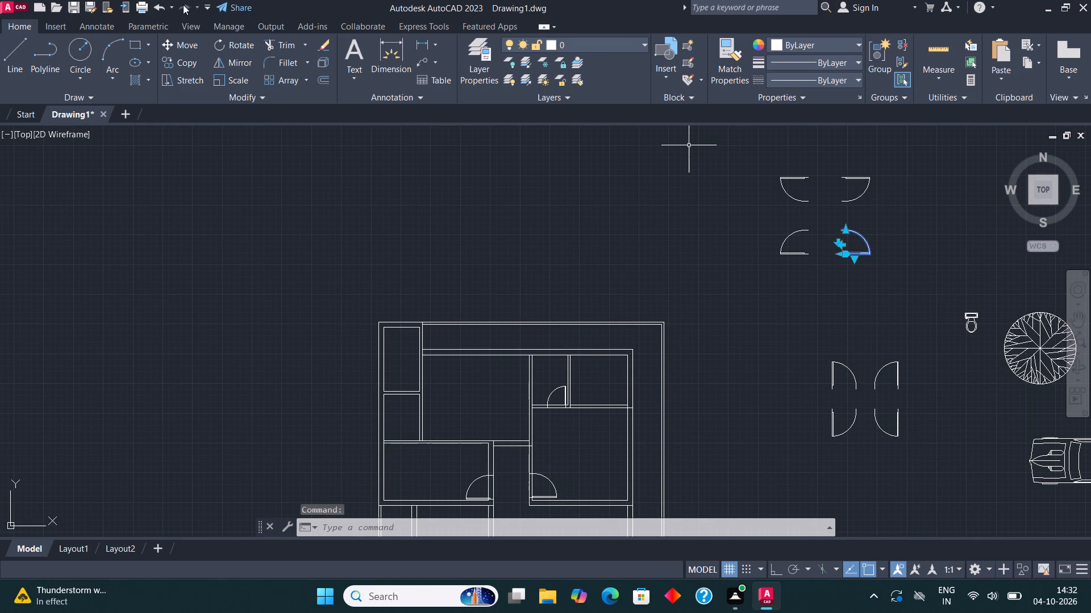
click(184, 59)
scroll(844, 257, up, 2)
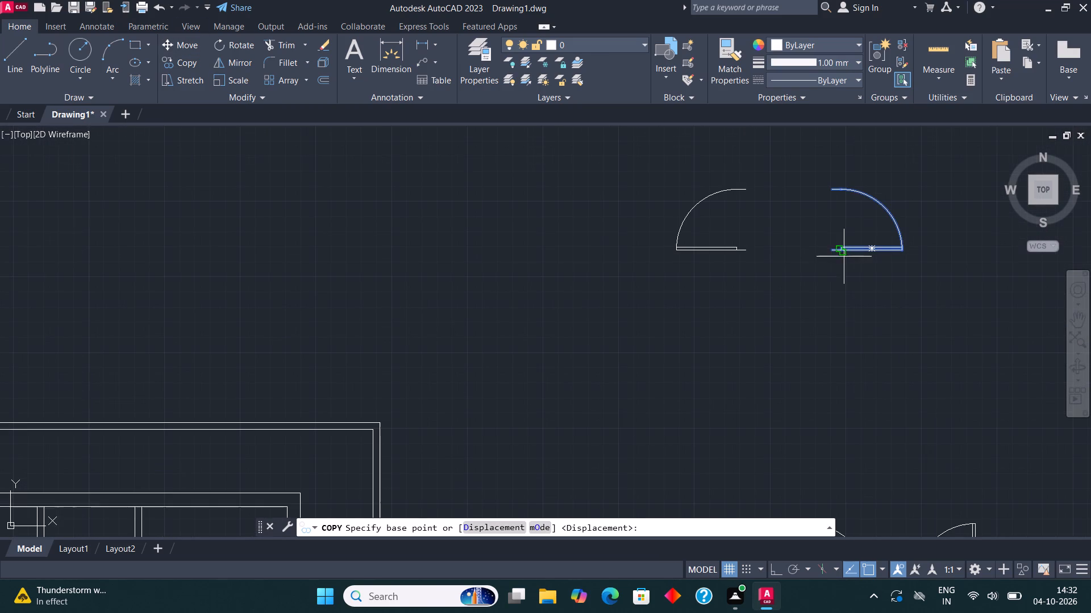
click(832, 254)
scroll(834, 245, down, 2)
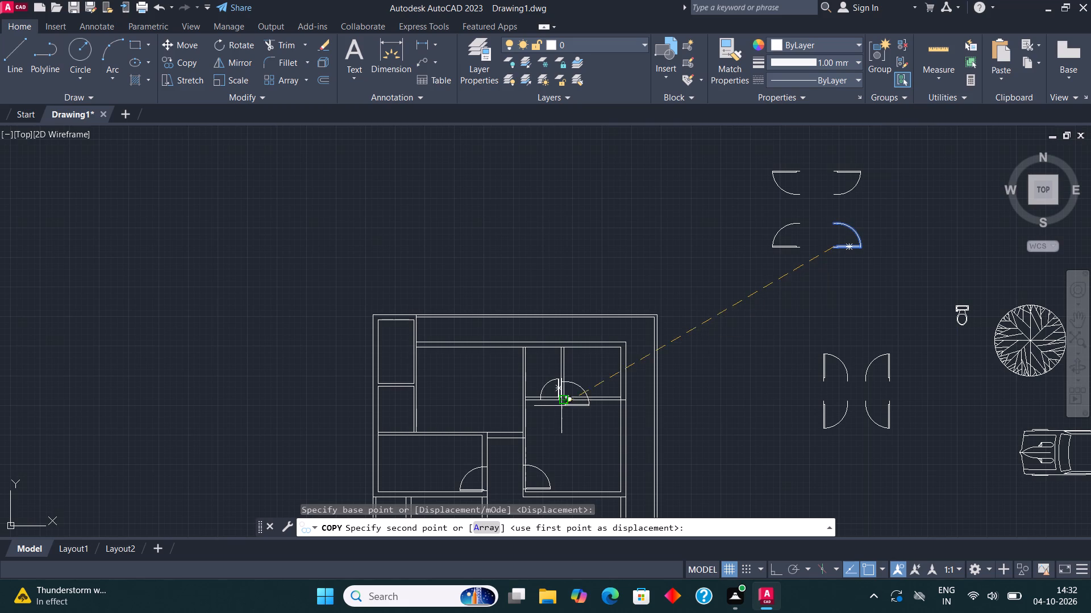
scroll(557, 395, up, 5)
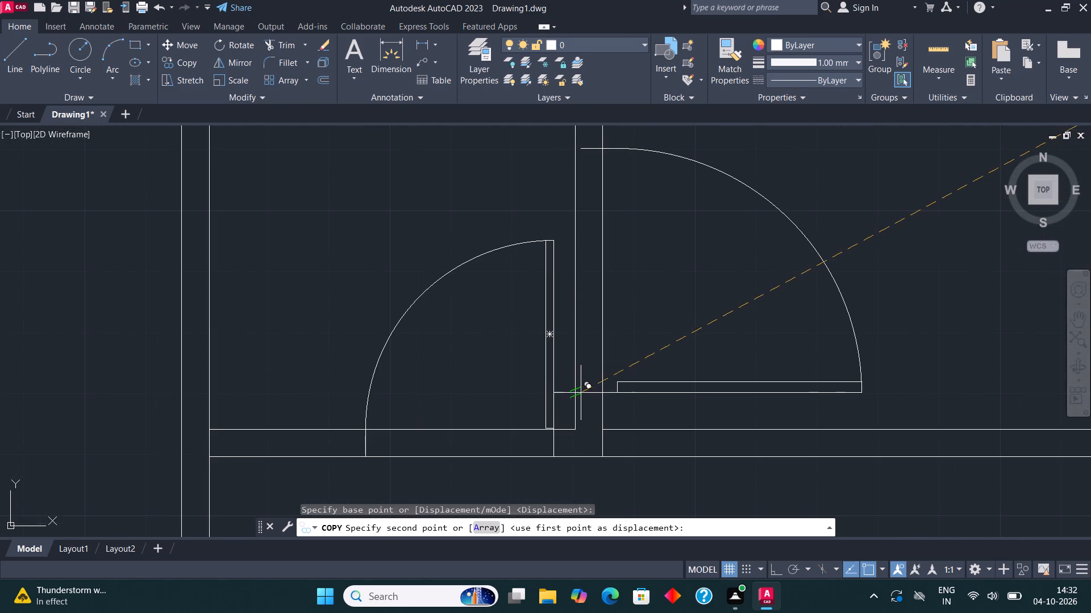
click(581, 393)
scroll(669, 356, down, 3)
key(Escape)
Copy the upper-right vertical-leaf door onto the bottom wall of the large upper room, near its lower-right corner above the passage.
middle_drag(661, 366, 740, 318)
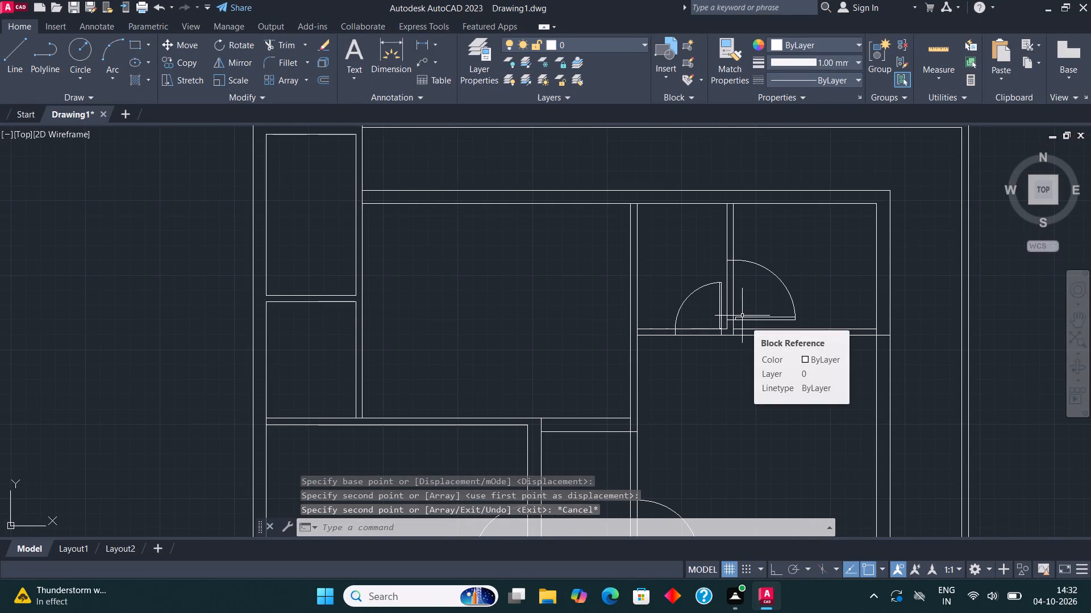
scroll(614, 375, down, 2)
middle_drag(826, 370, 747, 459)
click(900, 419)
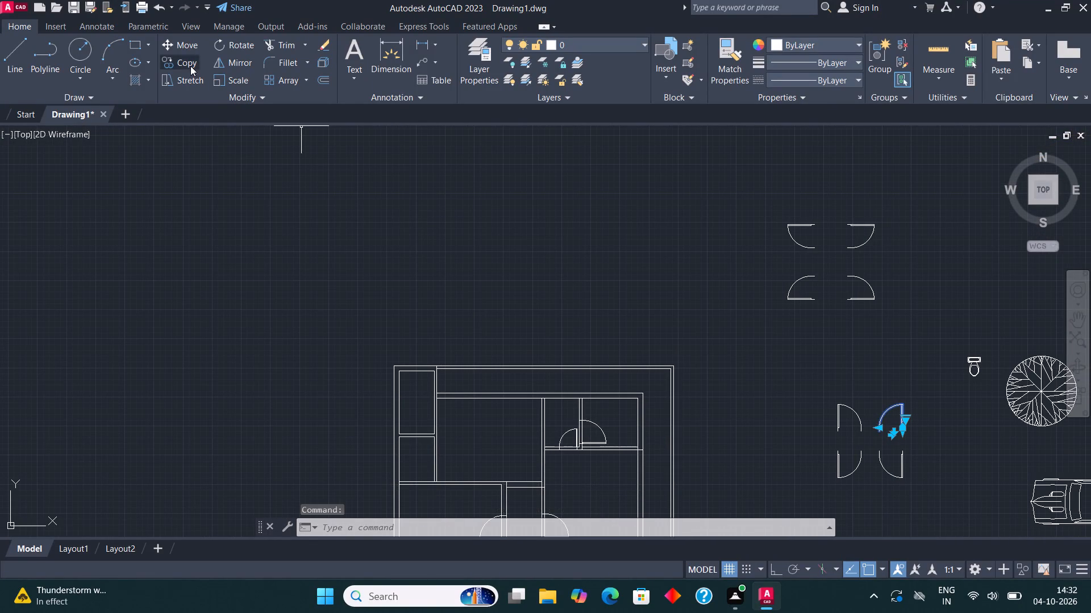
click(190, 65)
scroll(930, 453, up, 3)
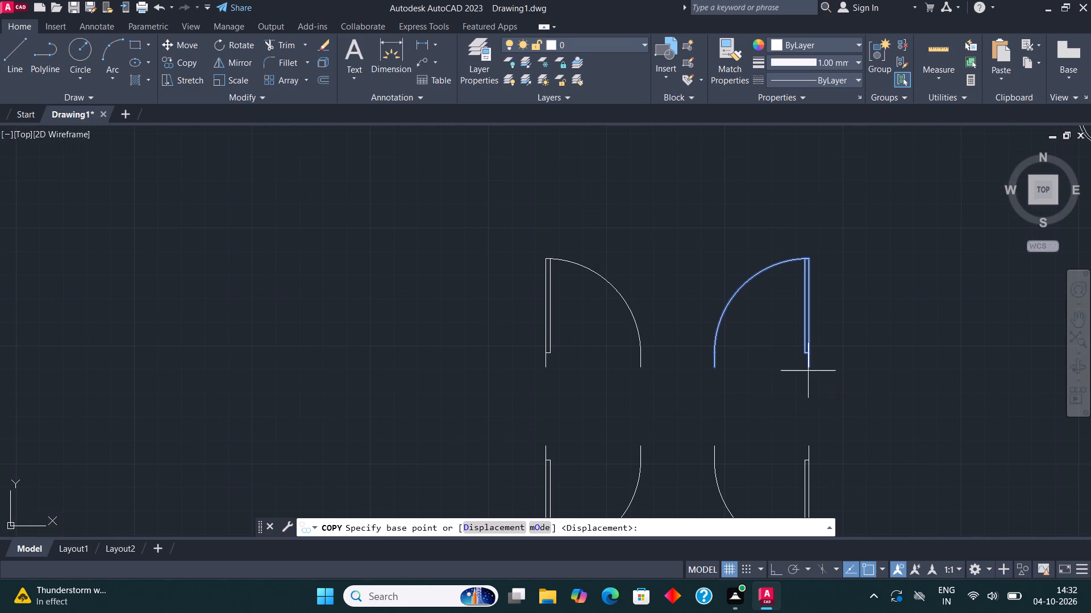
click(808, 369)
scroll(884, 358, down, 3)
middle_drag(539, 414, 618, 409)
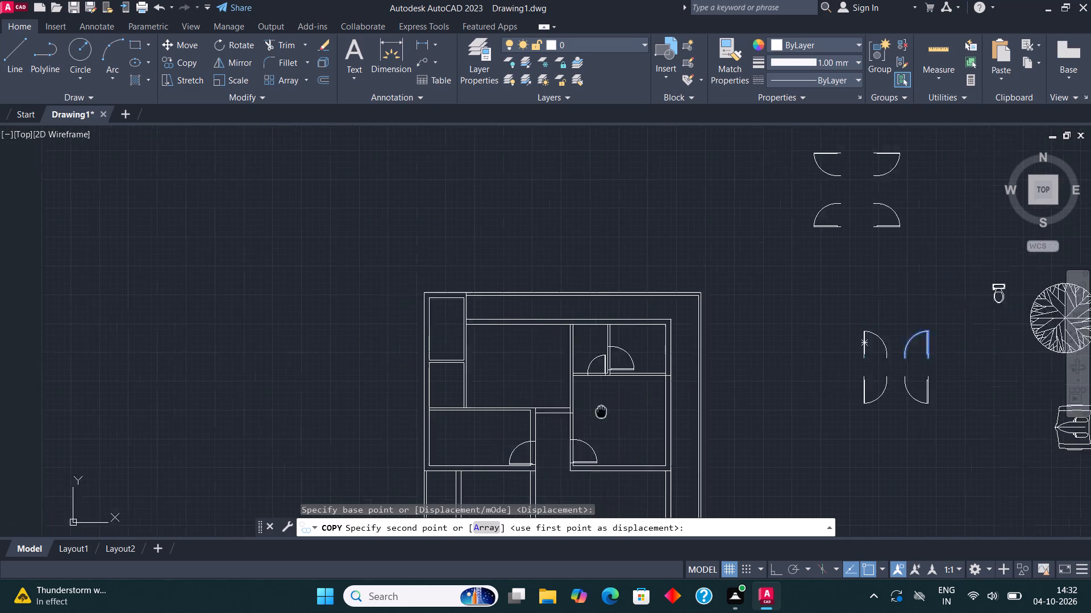
middle_drag(618, 409, 643, 405)
scroll(606, 414, up, 4)
click(621, 392)
scroll(620, 339, down, 4)
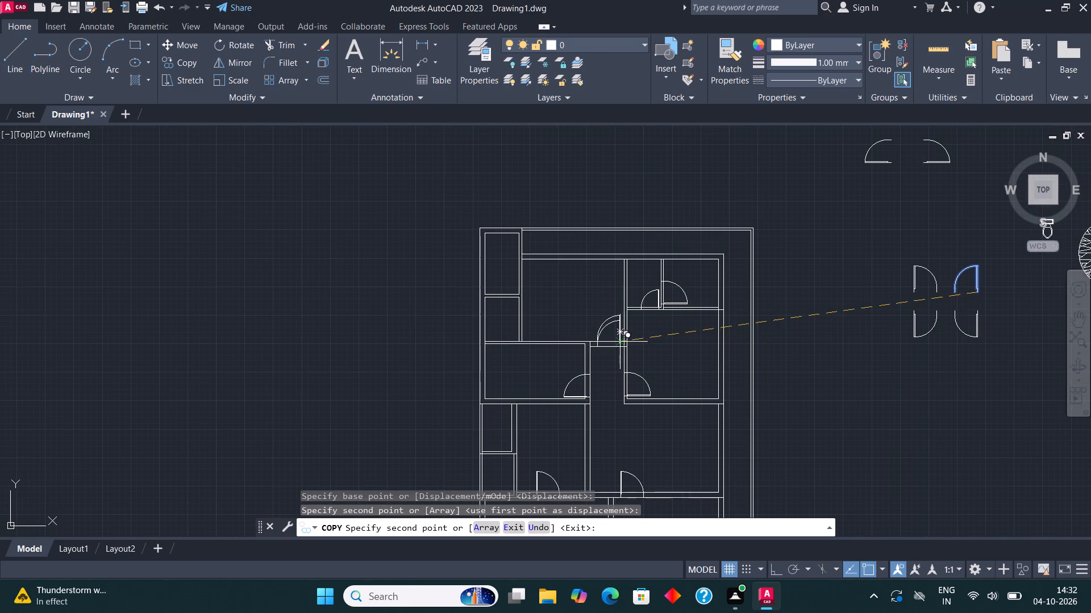
key(Escape)
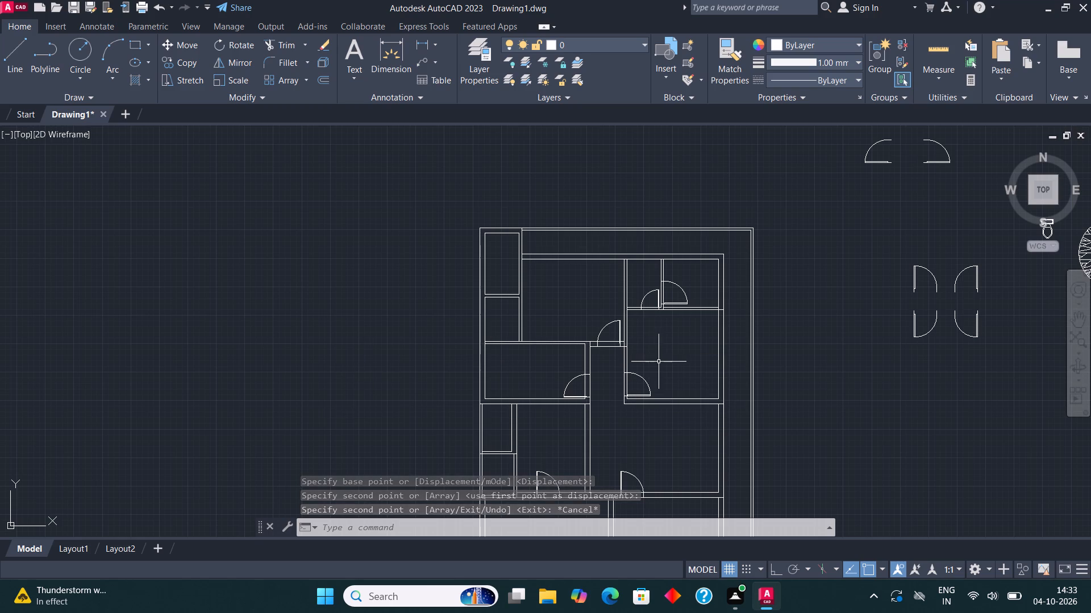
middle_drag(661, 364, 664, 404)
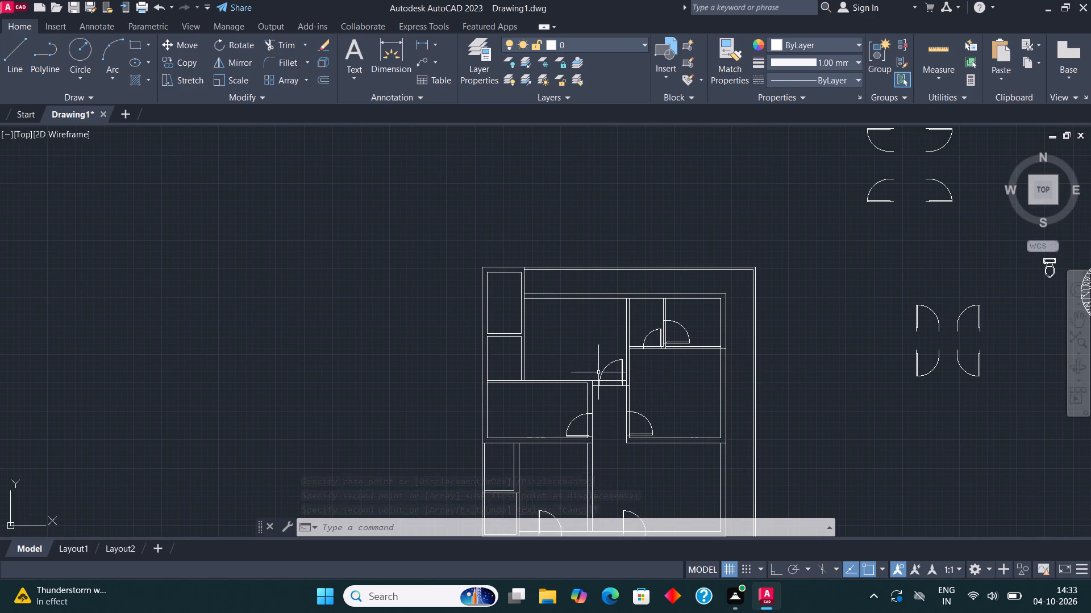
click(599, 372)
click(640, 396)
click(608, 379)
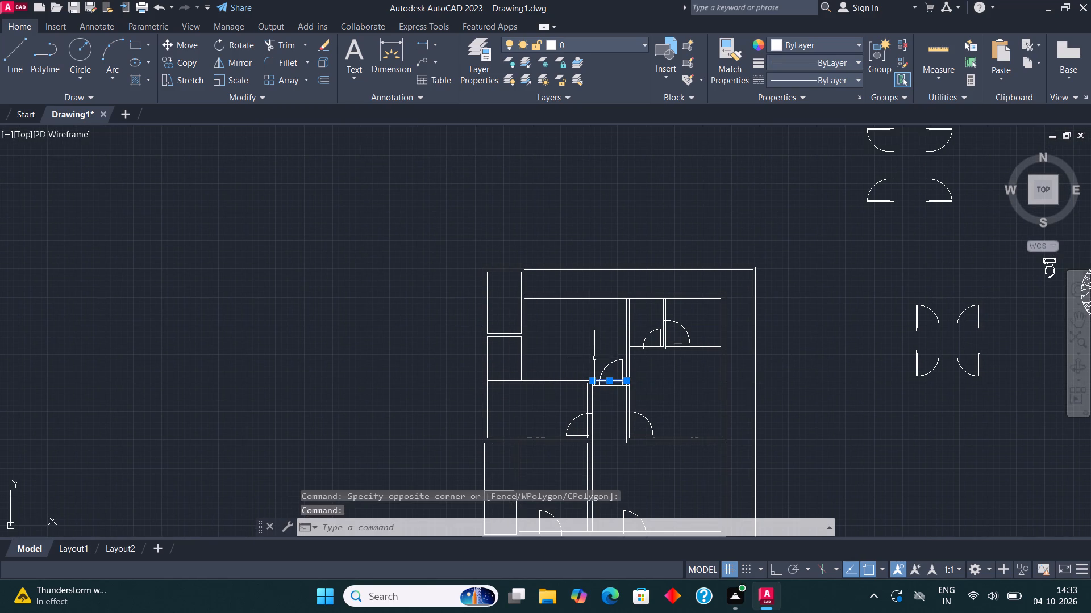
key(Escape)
Copy the large upper room's door onto the partition between the two narrow upper-left rooms, near its right end.
click(607, 371)
click(598, 359)
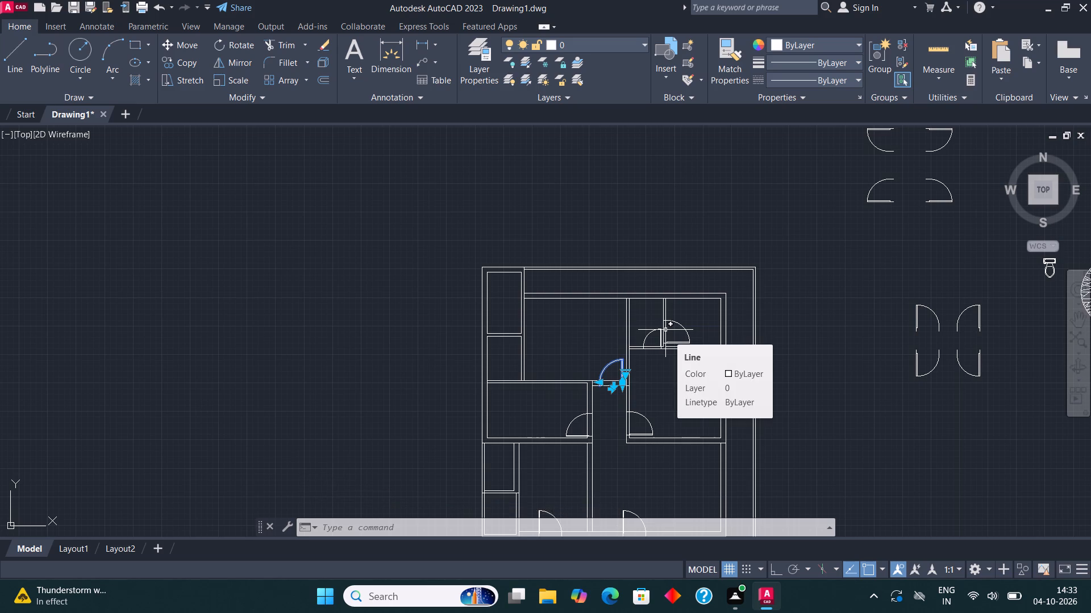
click(182, 62)
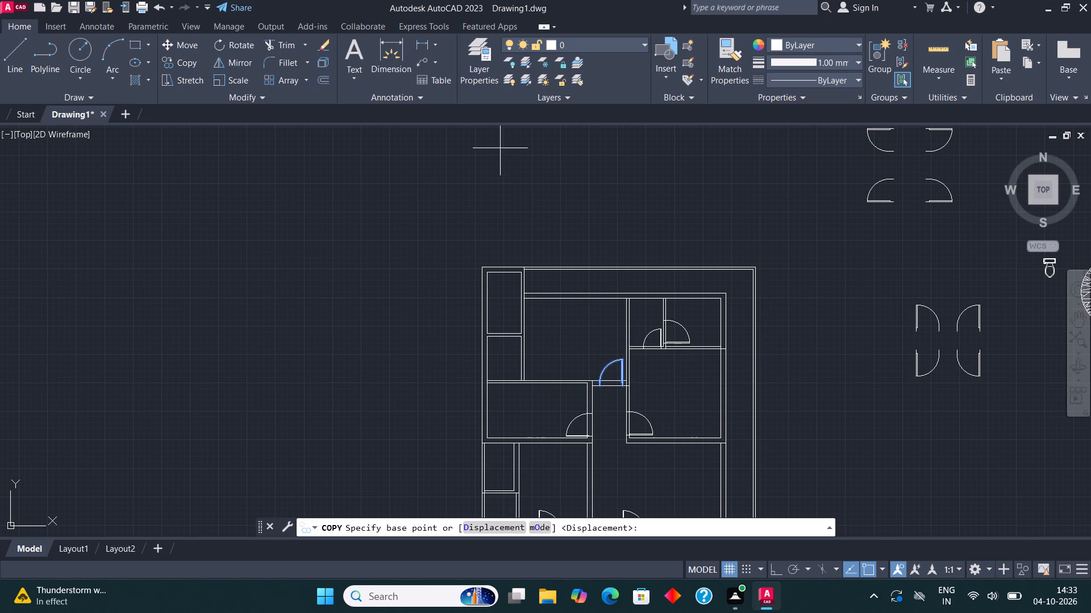
scroll(614, 394, up, 3)
click(643, 358)
scroll(655, 425, down, 2)
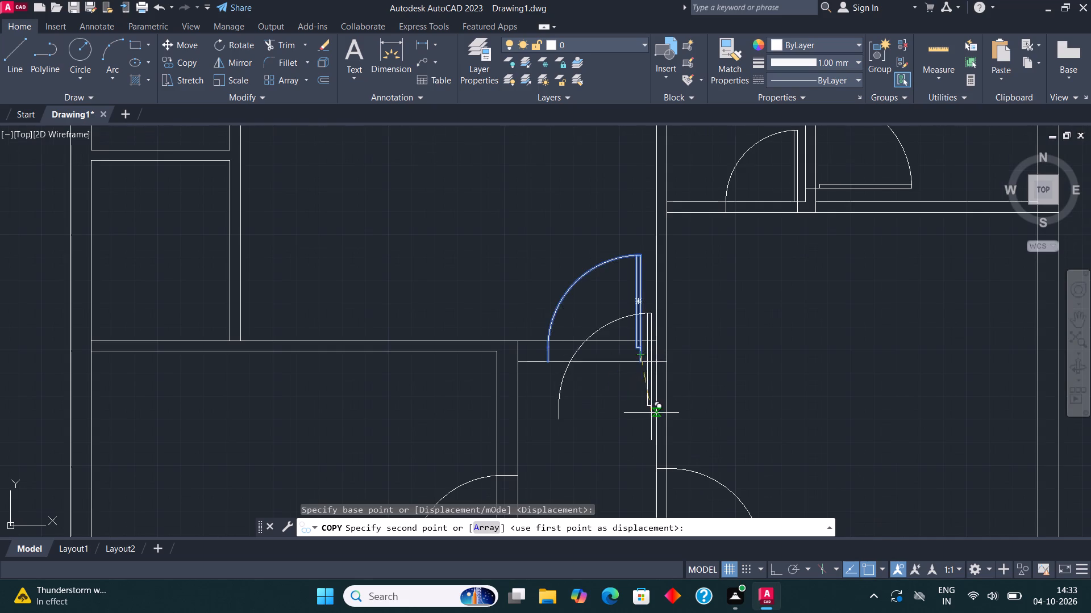
scroll(653, 423, down, 1)
scroll(540, 358, up, 4)
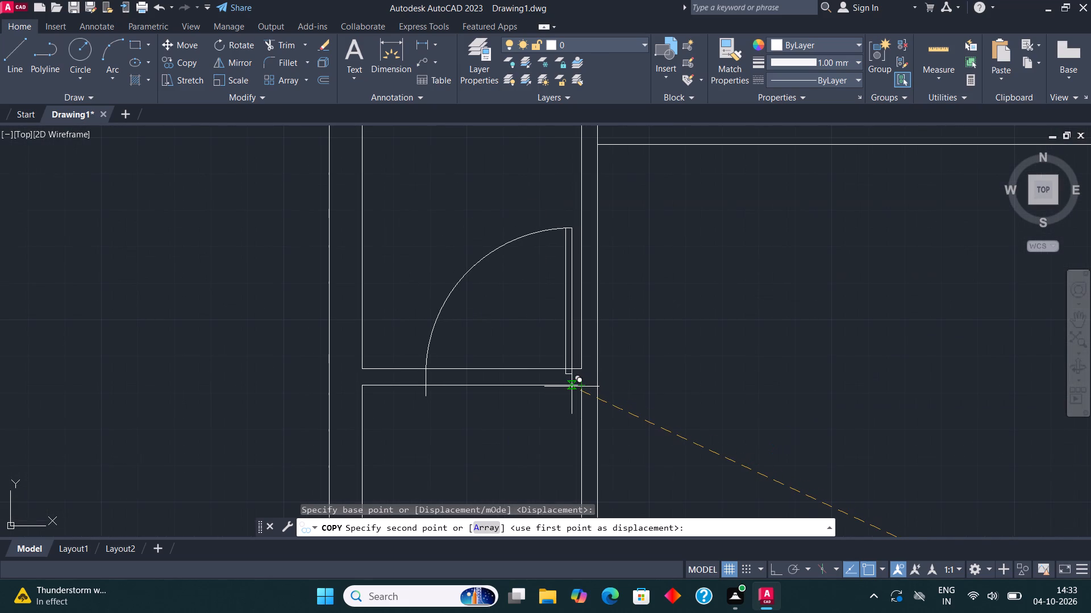
click(572, 387)
key(Escape)
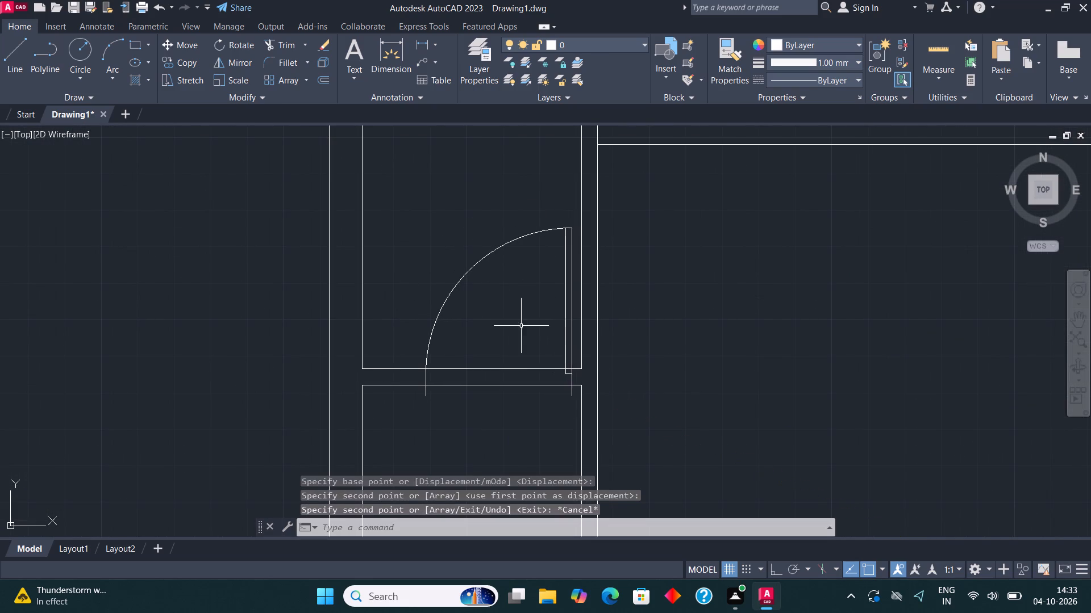
Move the copied door up so its jamb ends sit on the lower line of the partition between the narrow rooms.
click(469, 268)
click(182, 42)
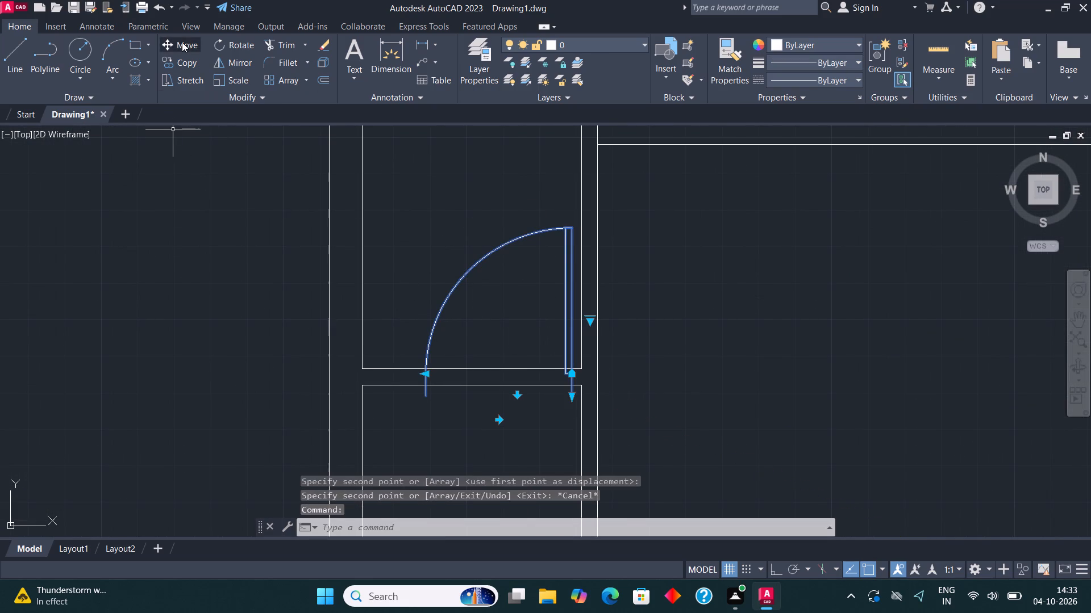
scroll(558, 392, up, 2)
click(584, 393)
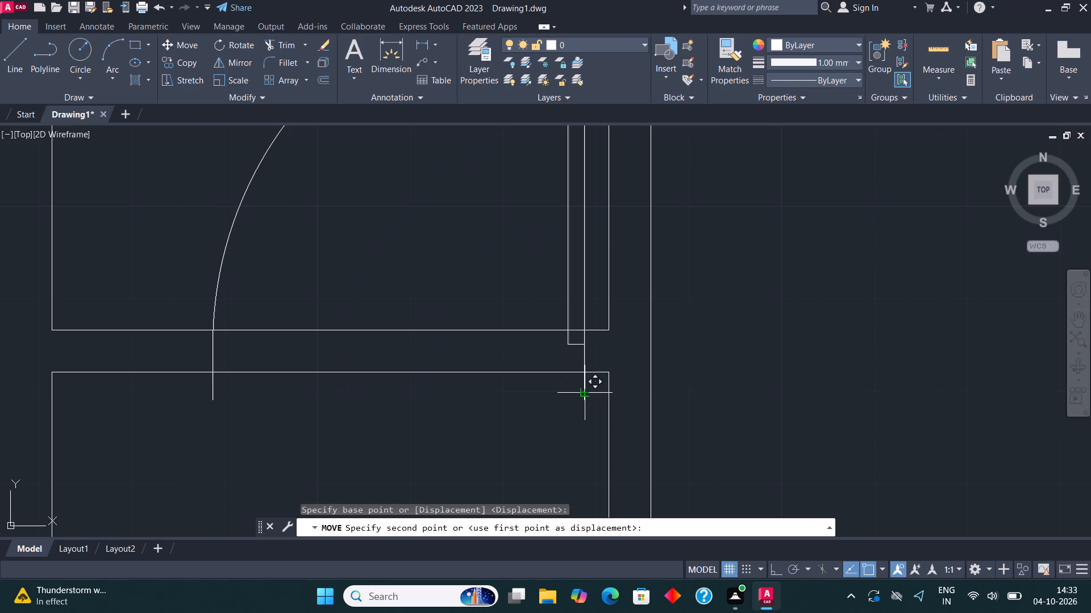
click(581, 374)
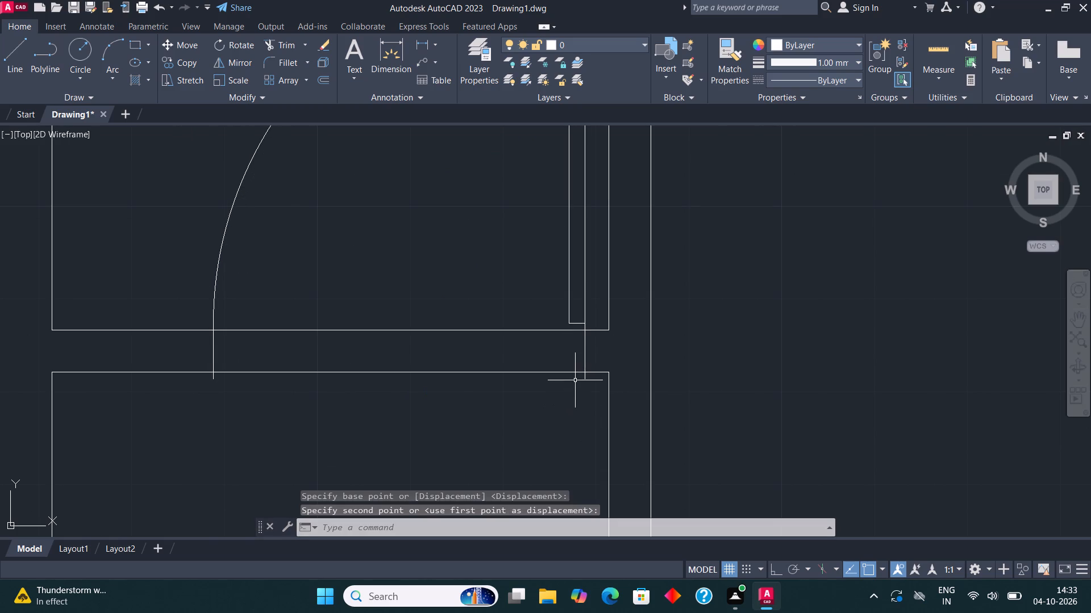
click(583, 363)
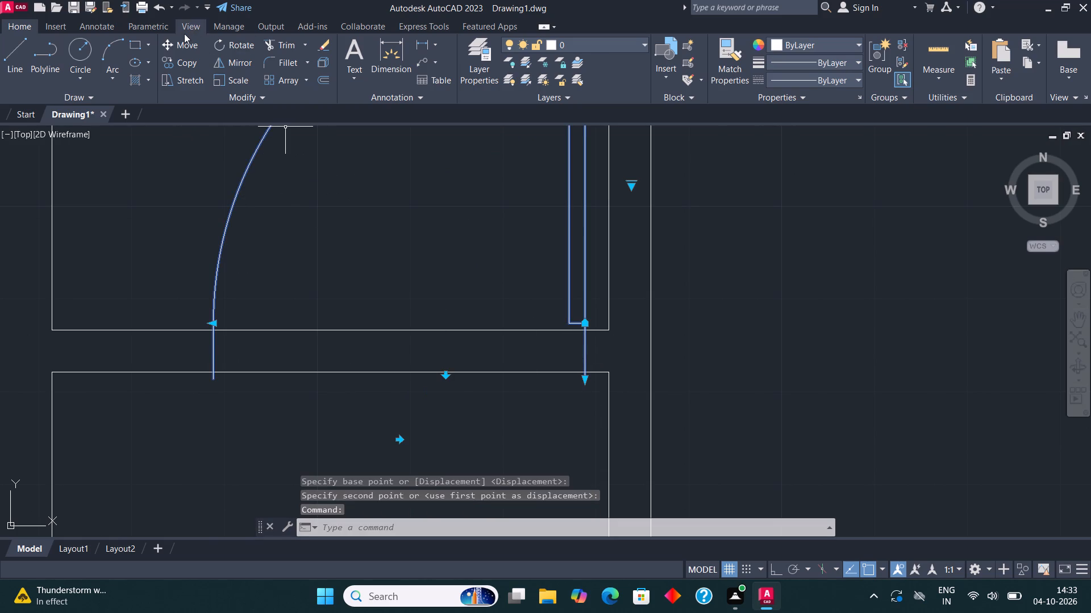
click(184, 46)
scroll(607, 410, up, 2)
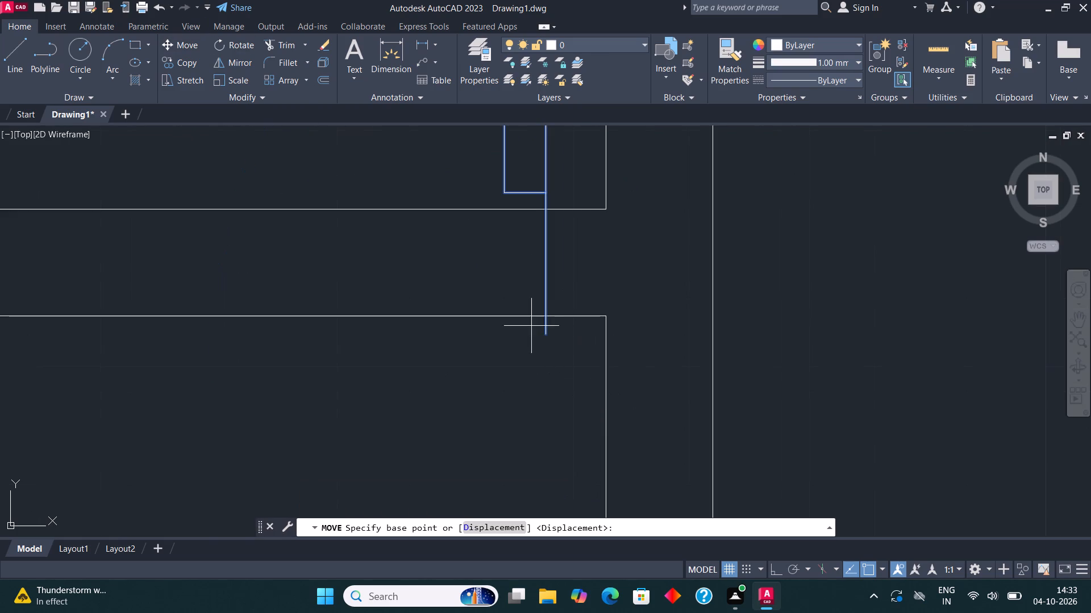
click(545, 335)
click(540, 317)
Scale the door between the two narrow upper-left rooms down slightly about its hinge-side end point.
scroll(551, 400, down, 5)
click(551, 348)
scroll(550, 347, up, 1)
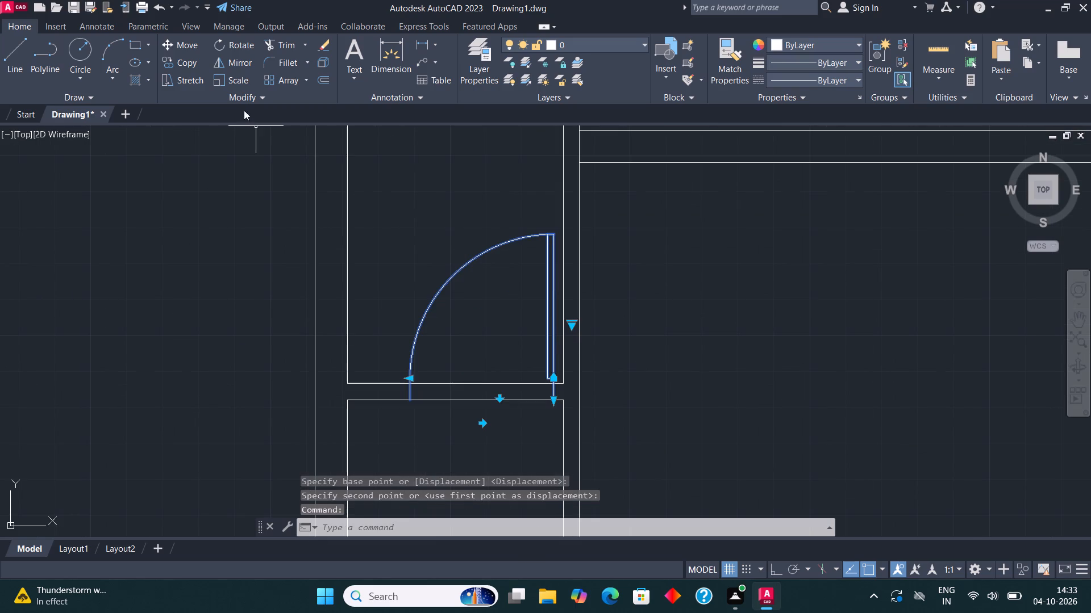
click(242, 78)
scroll(452, 235, up, 2)
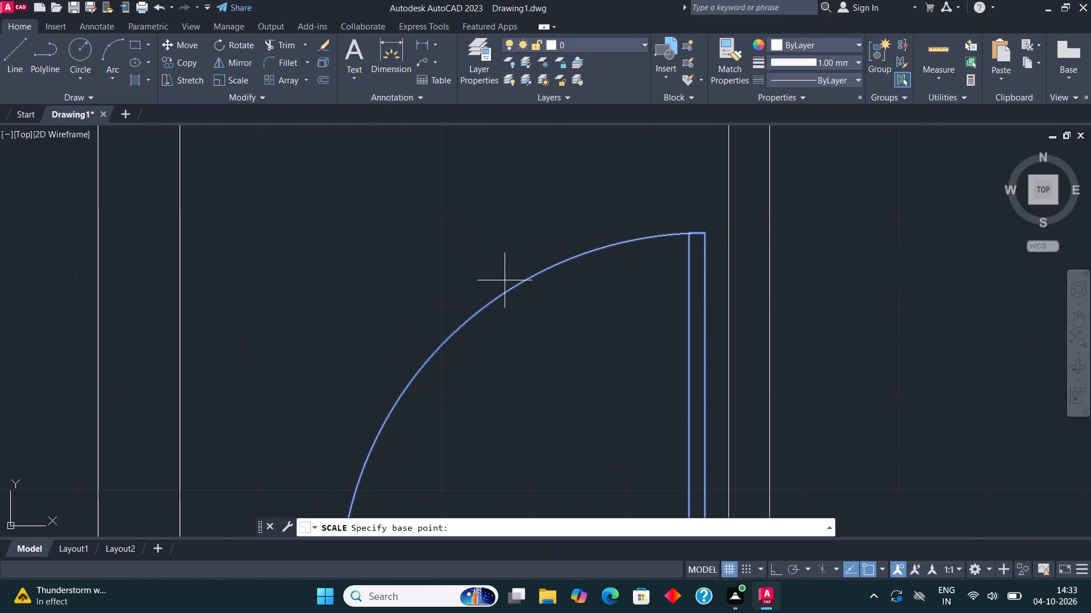
scroll(506, 285, down, 1)
scroll(627, 442, down, 1)
click(632, 485)
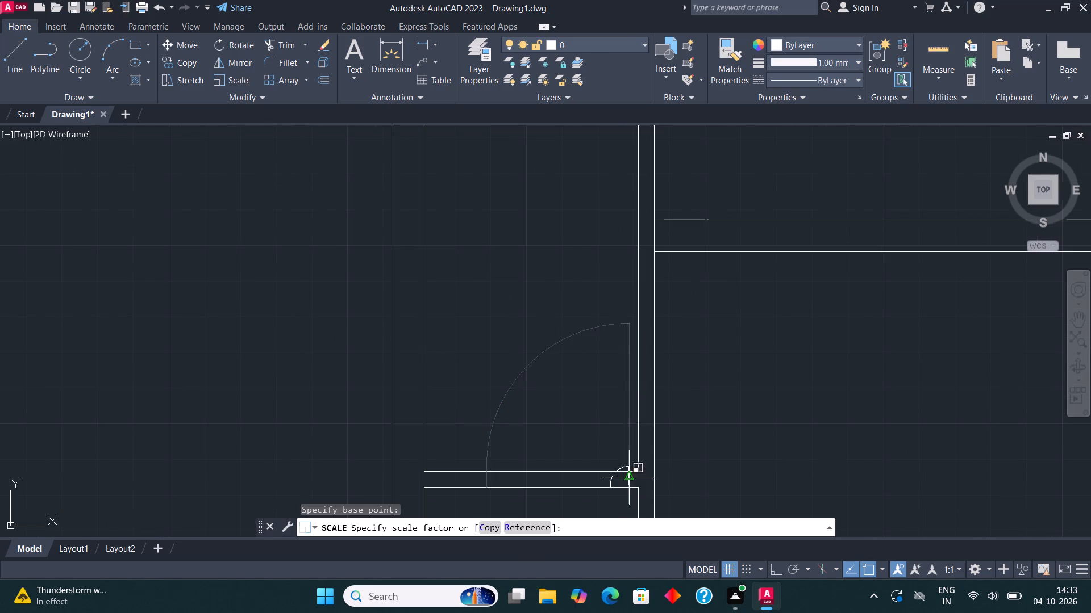
click(598, 426)
Draw two short lines across the right wall of the lower narrow room, one near its top corner and one at mid-height.
scroll(457, 357, down, 3)
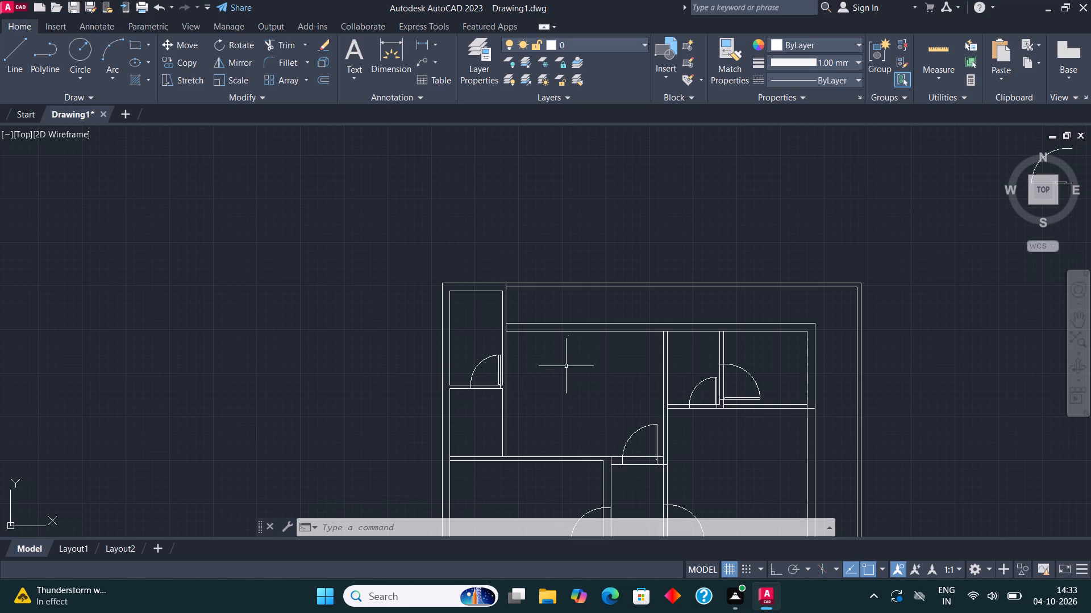
middle_drag(562, 390, 577, 354)
scroll(541, 348, up, 2)
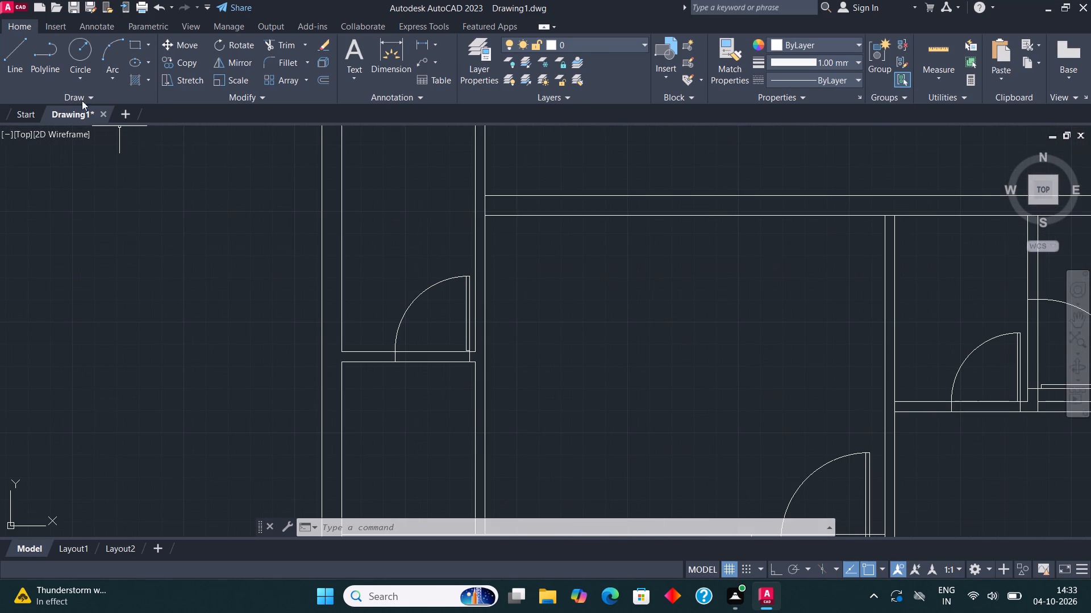
click(6, 45)
middle_drag(427, 258, 452, 224)
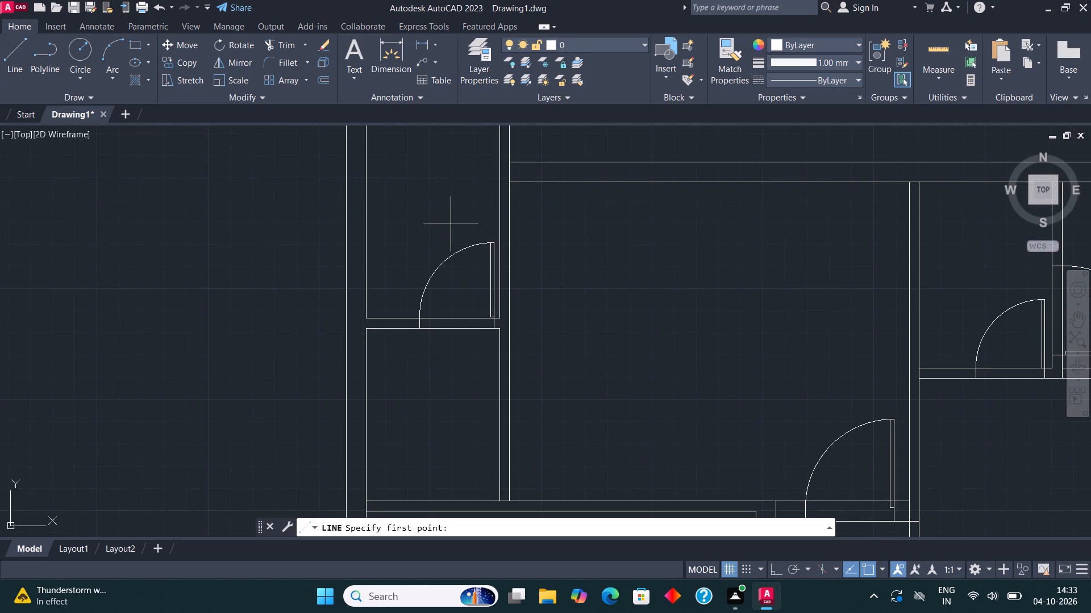
scroll(507, 375, up, 3)
click(469, 243)
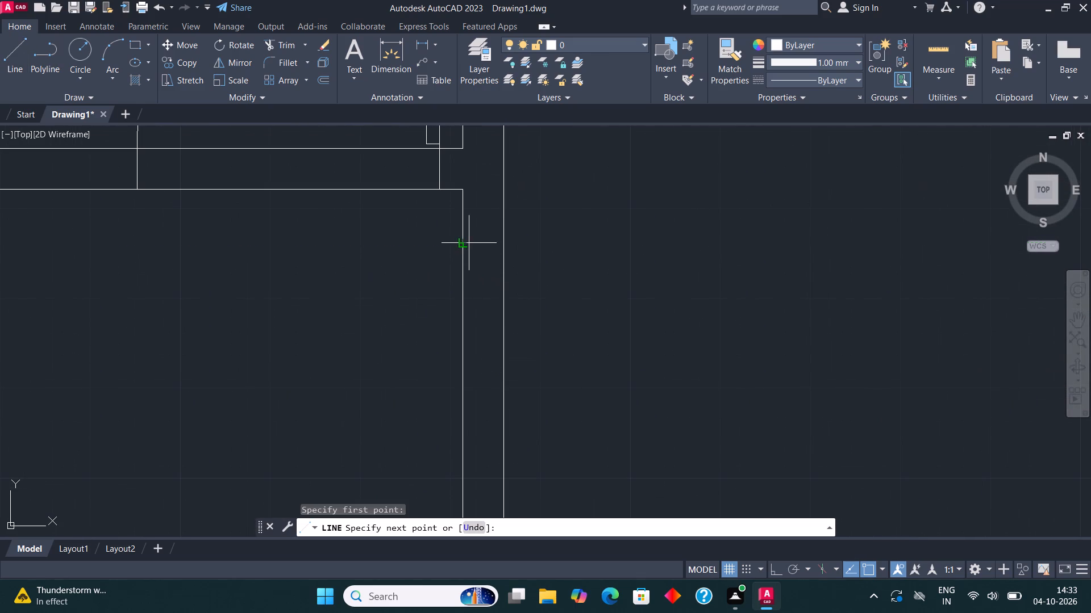
click(502, 242)
click(18, 52)
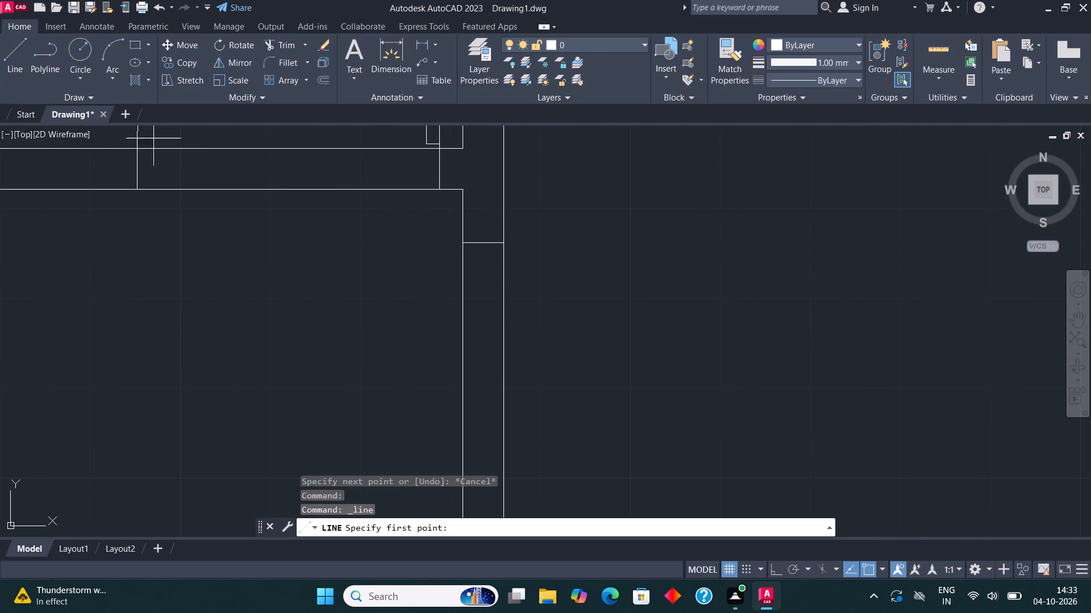
scroll(497, 215, down, 2)
click(483, 341)
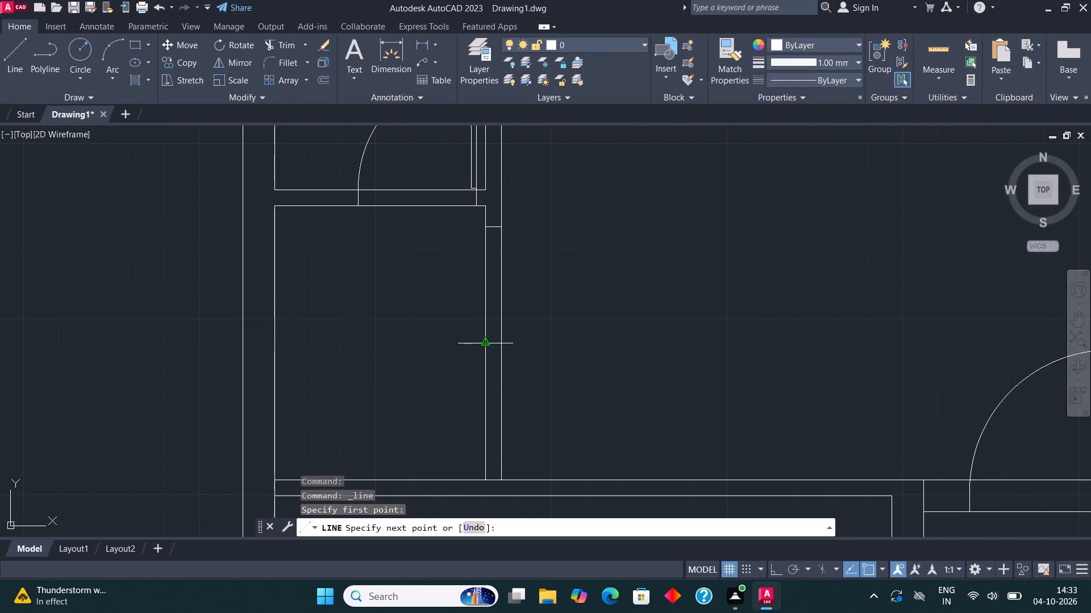
click(499, 342)
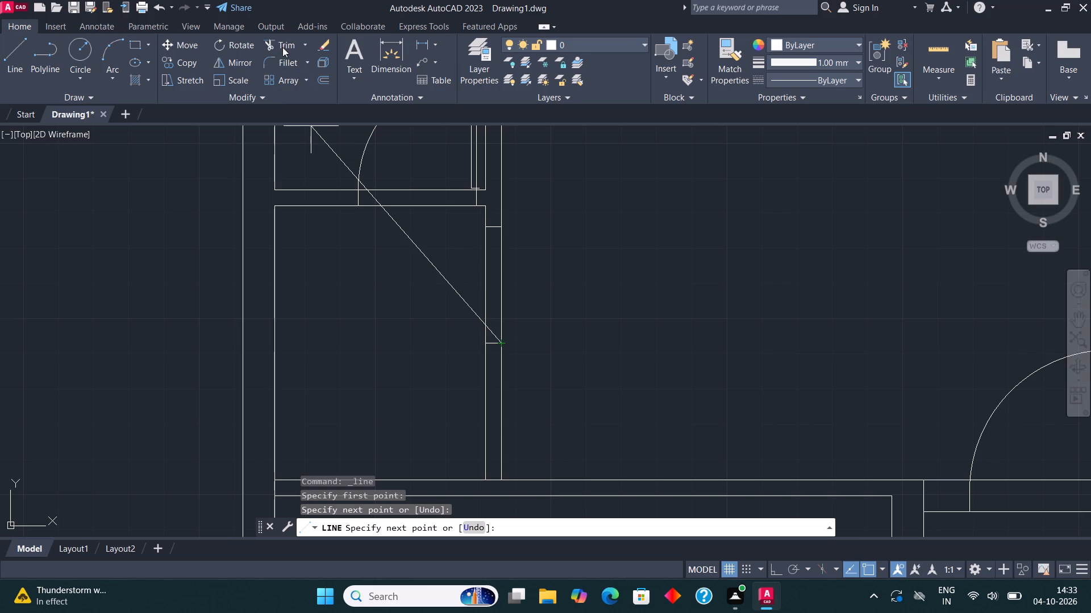
Trim both wall lines between the two short cross lines to open the lower narrow room to the large room.
click(282, 45)
click(419, 272)
click(571, 297)
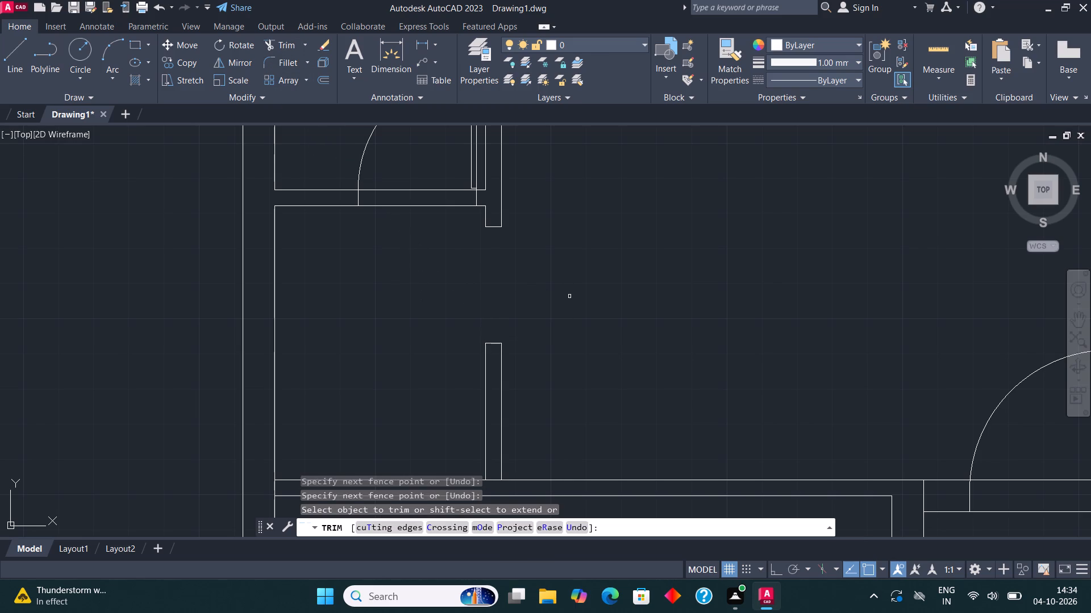
key(Escape)
Draw a line along the upper narrow room's right wall, from the large room's top wall up to the boundary wall's inner line.
scroll(568, 296, down, 1)
middle_drag(555, 299, 464, 389)
scroll(464, 388, down, 1)
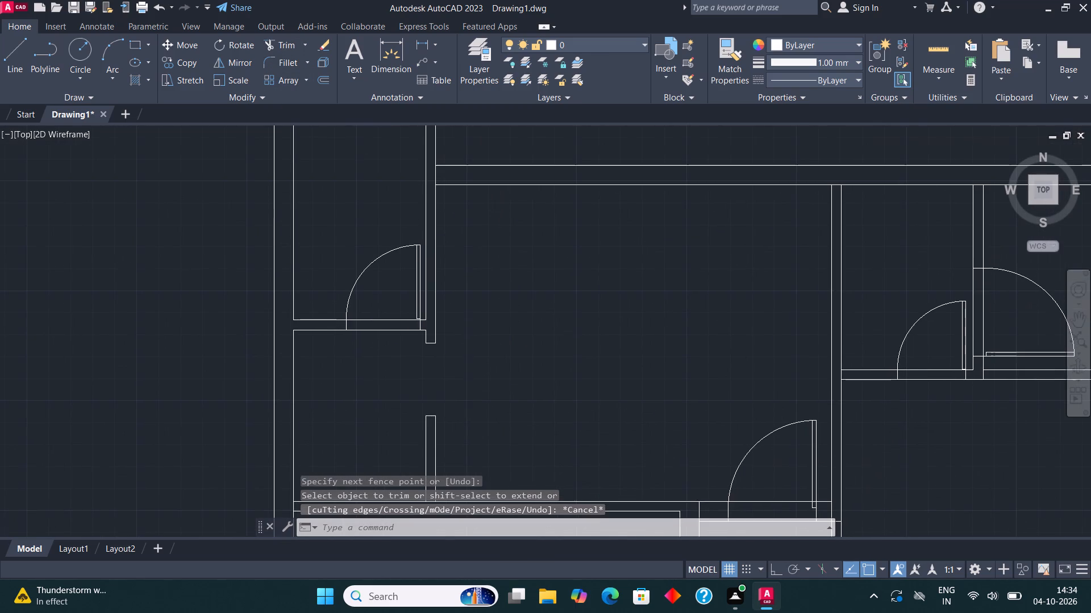
middle_drag(517, 271, 559, 364)
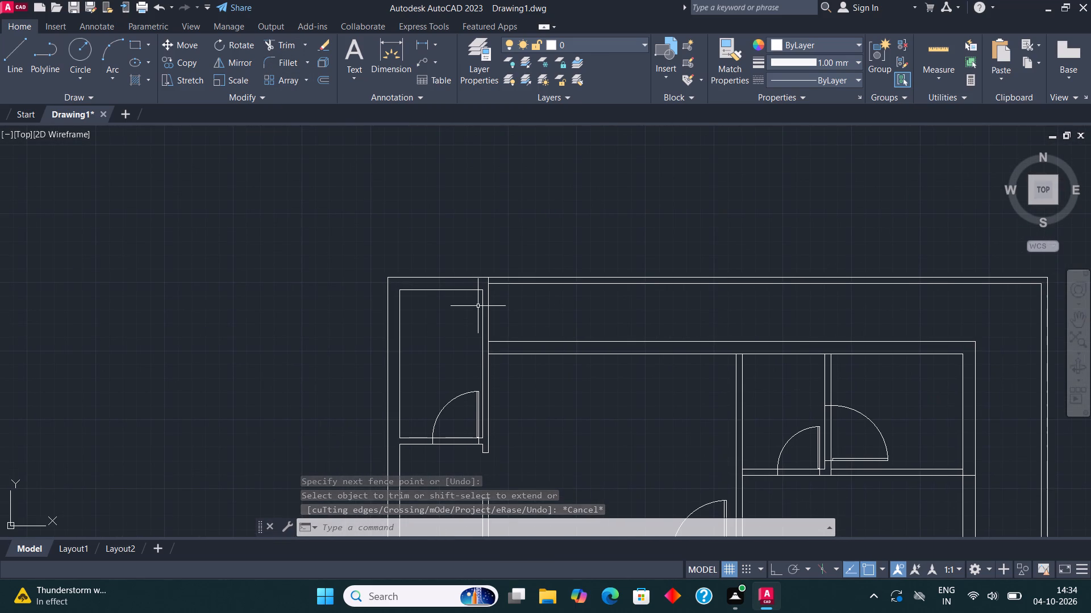
scroll(475, 296, up, 2)
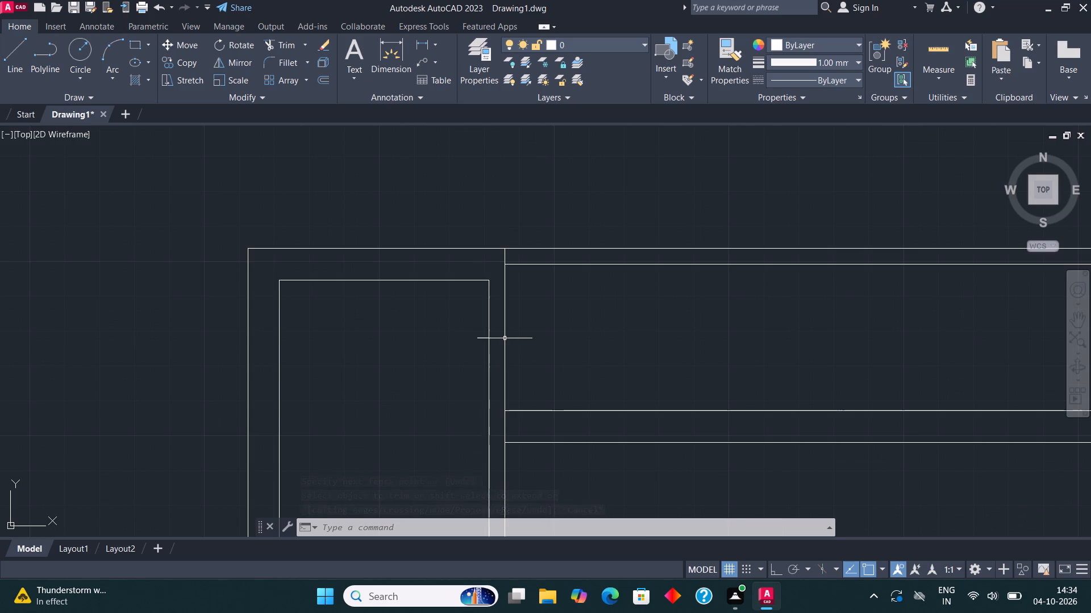
click(505, 337)
key(Escape)
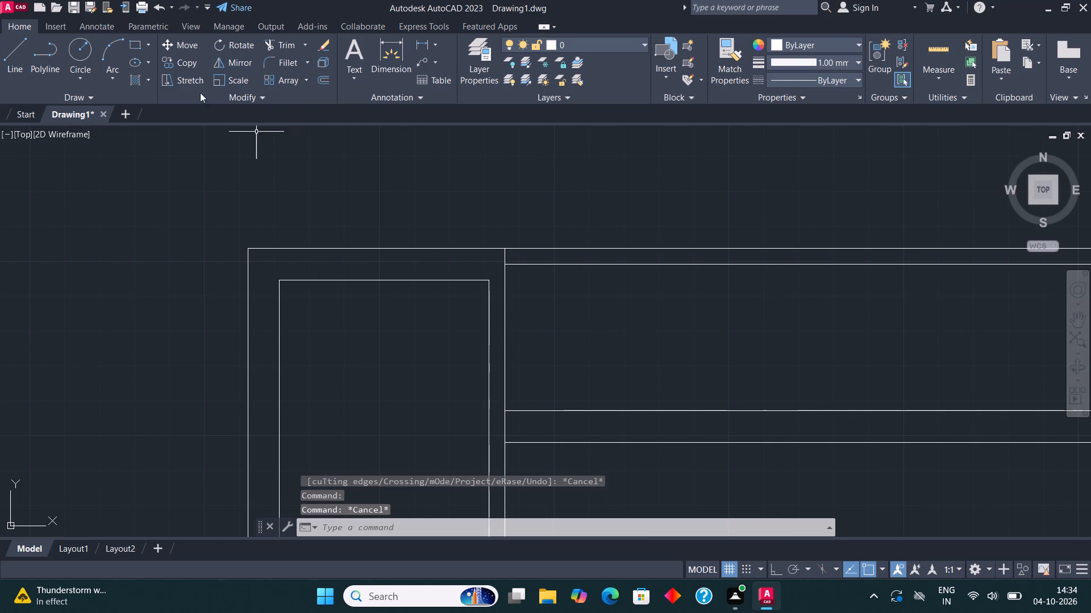
click(10, 58)
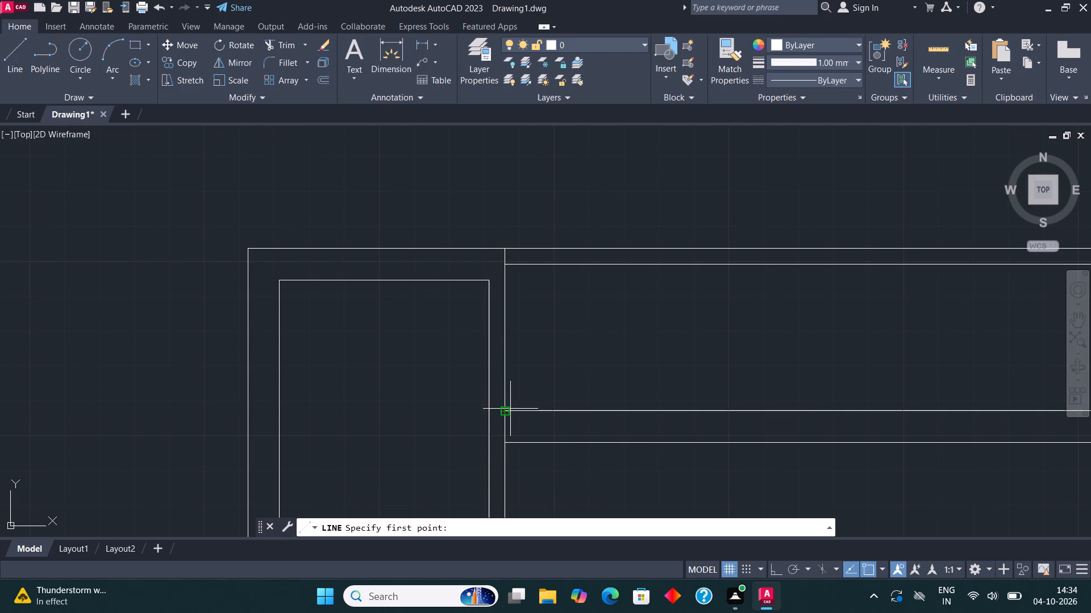
click(510, 409)
click(508, 265)
key(Escape)
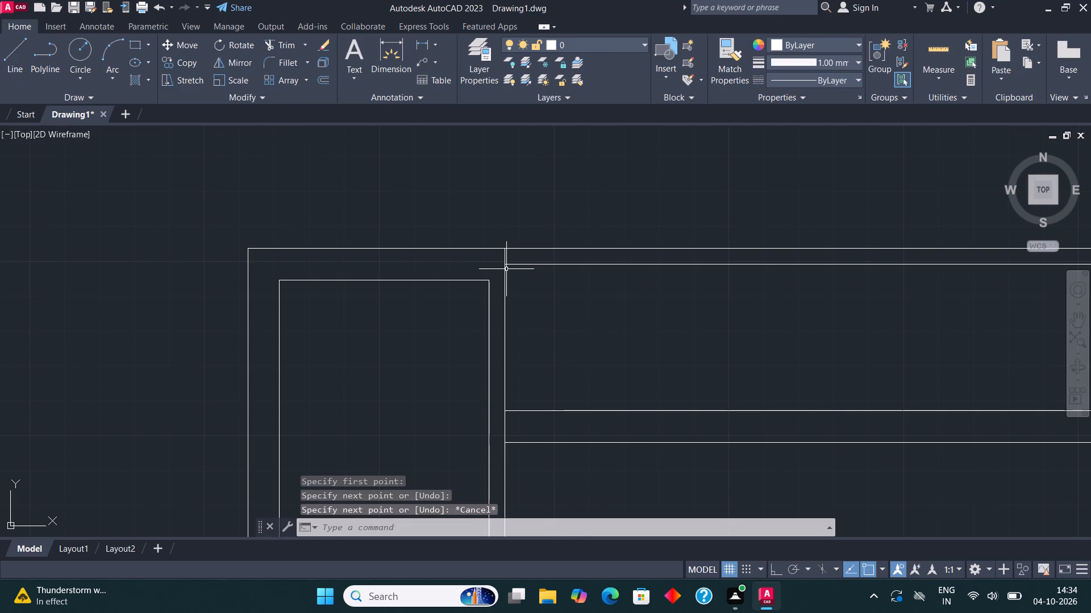
Move the new line along the upper narrow room's right wall 4.5" outward, away from the room.
click(505, 309)
click(187, 47)
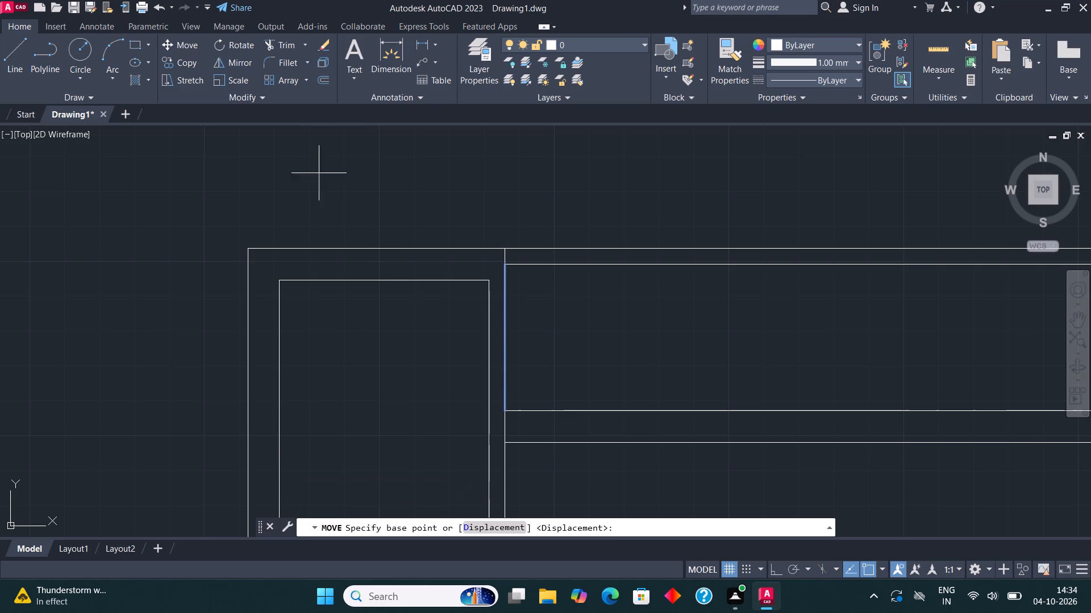
click(506, 331)
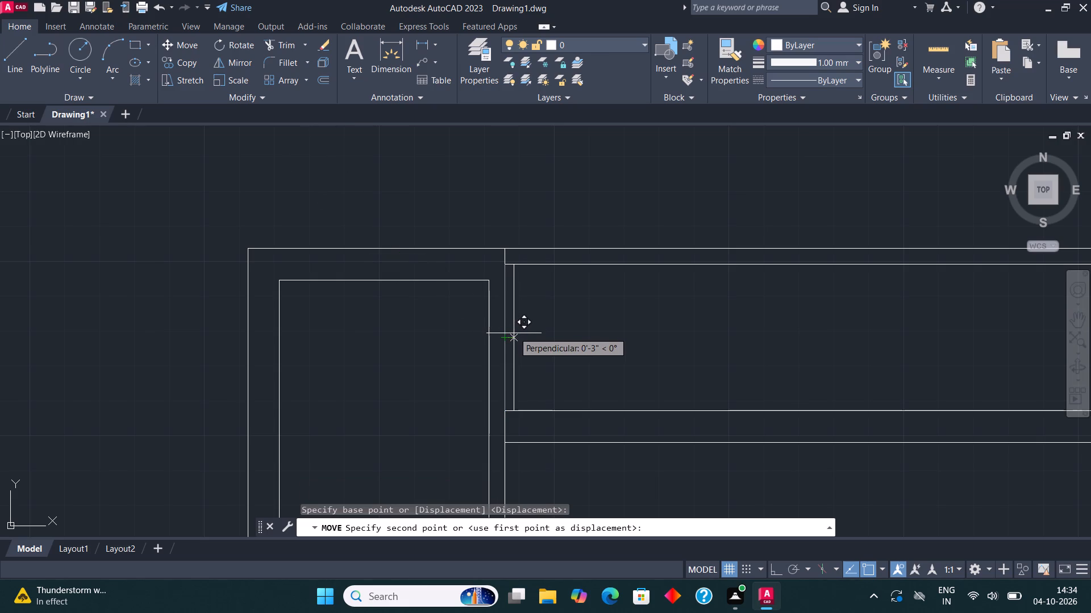
text(4.5")
key(Return)
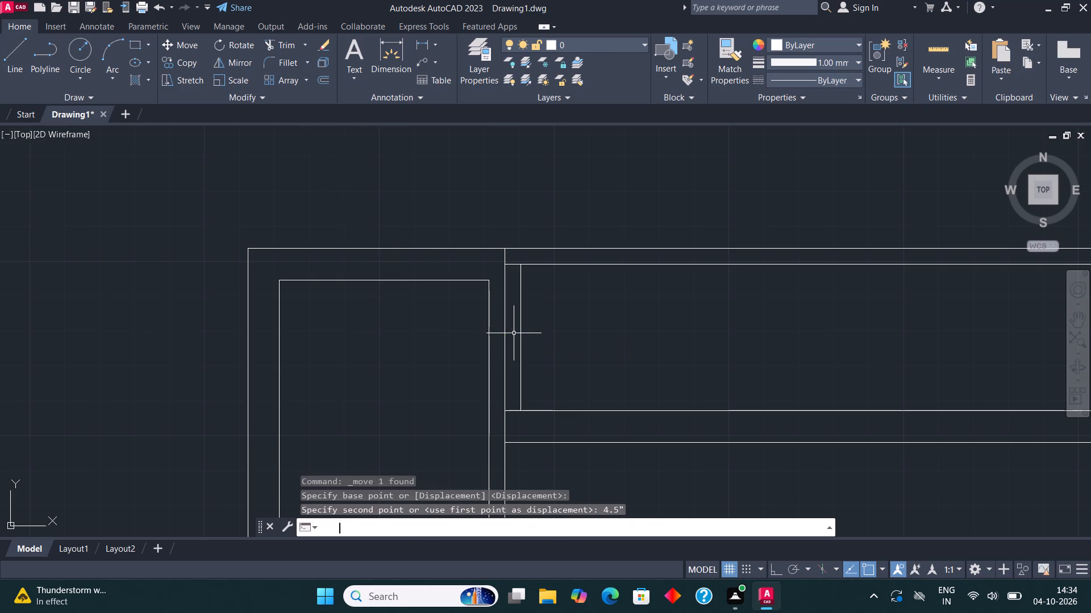
key(Escape)
Trim the old wall line and the leftover stubs at the upper and lower corners beside the moved line.
click(297, 43)
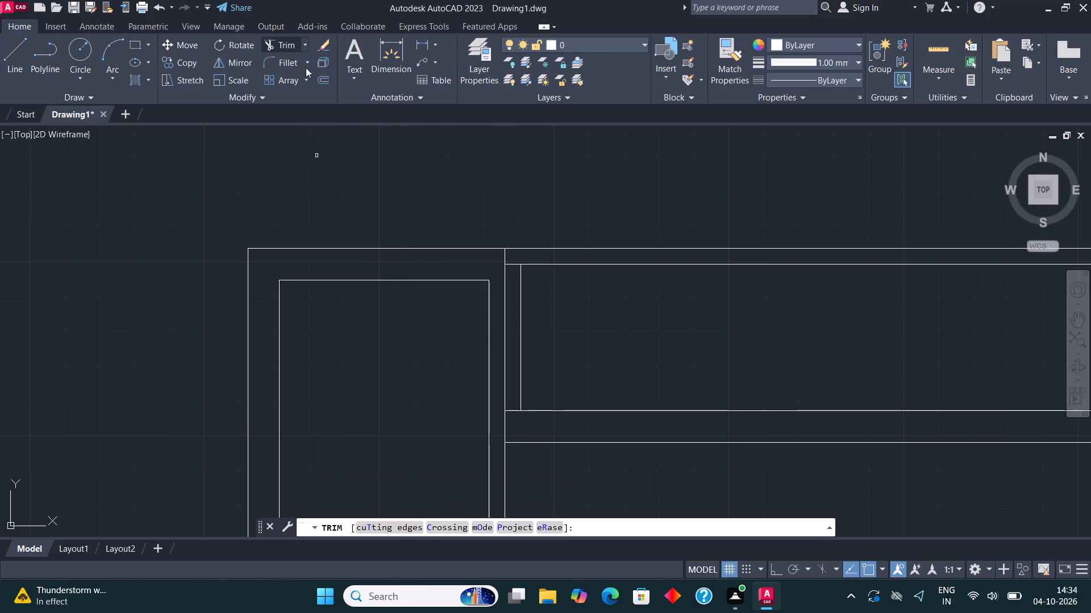
click(504, 315)
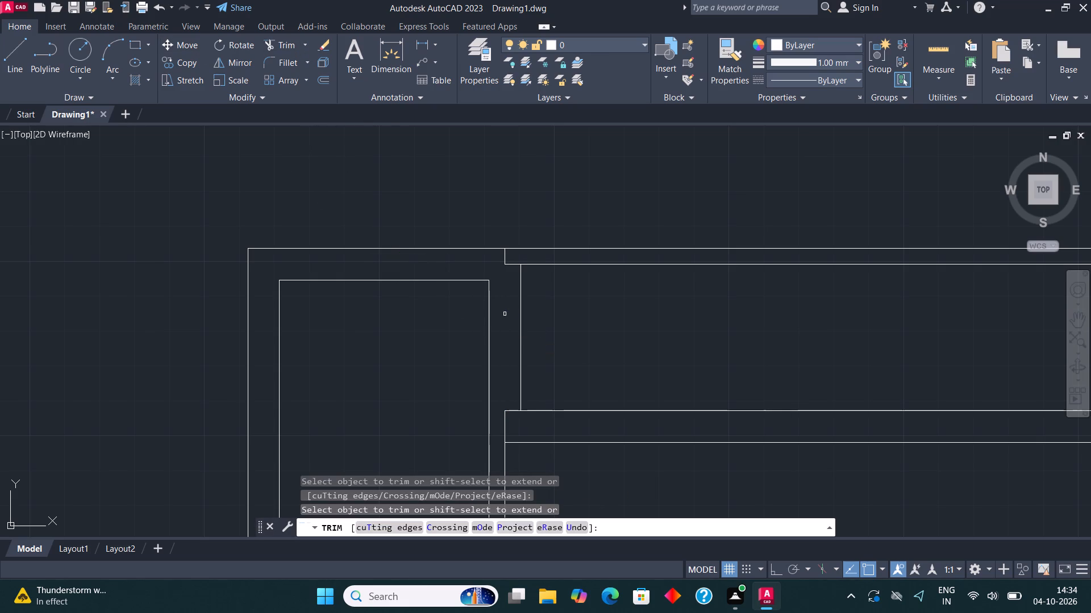
scroll(505, 314, down, 1)
scroll(517, 396, up, 1)
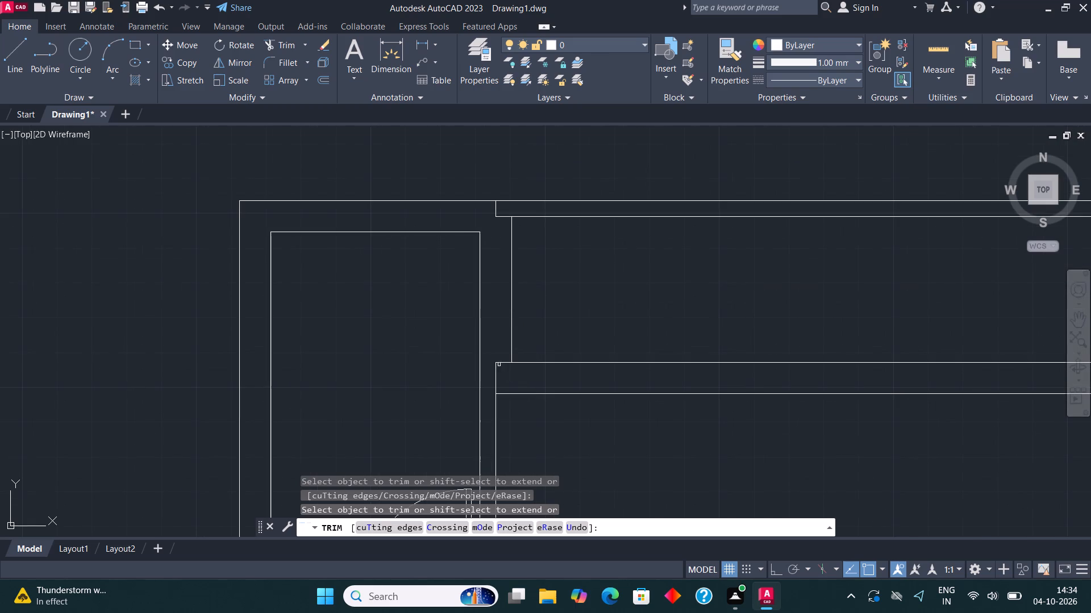
click(499, 364)
click(496, 367)
scroll(439, 372, down, 3)
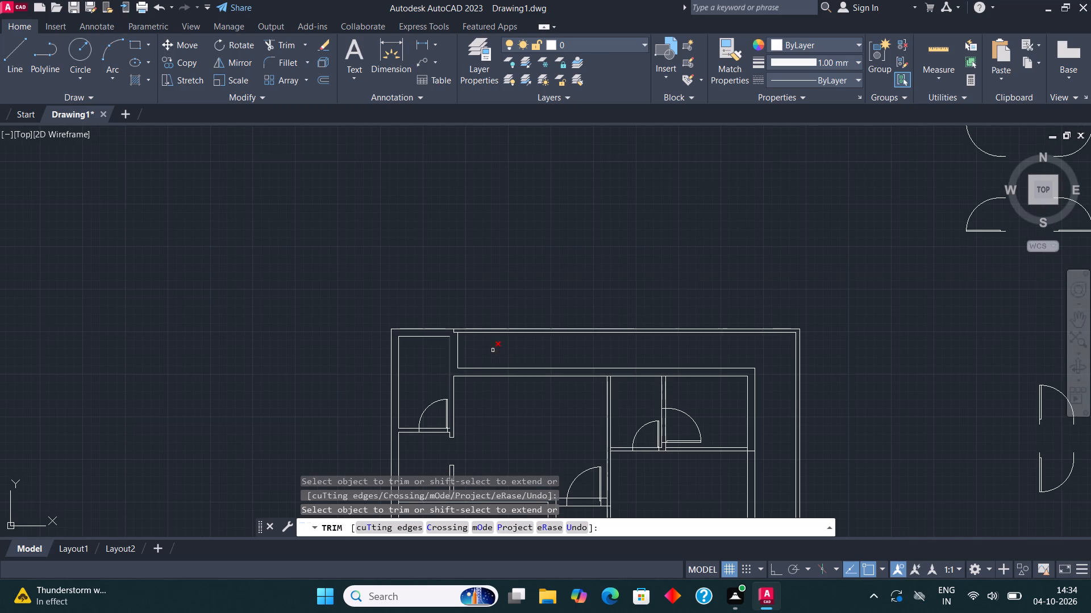
scroll(467, 324, up, 4)
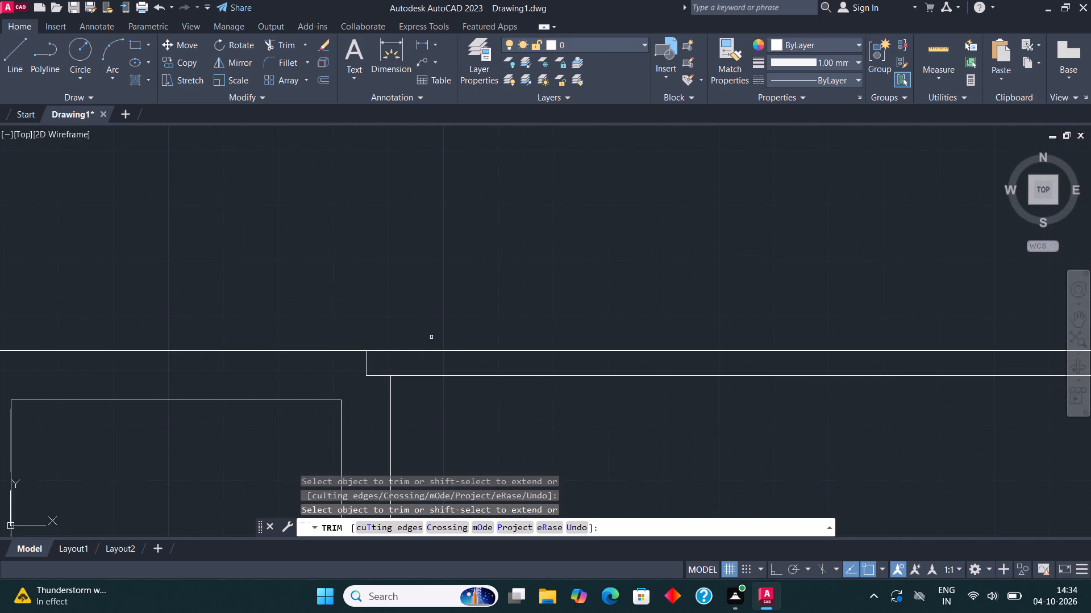
click(365, 370)
click(372, 375)
key(Escape)
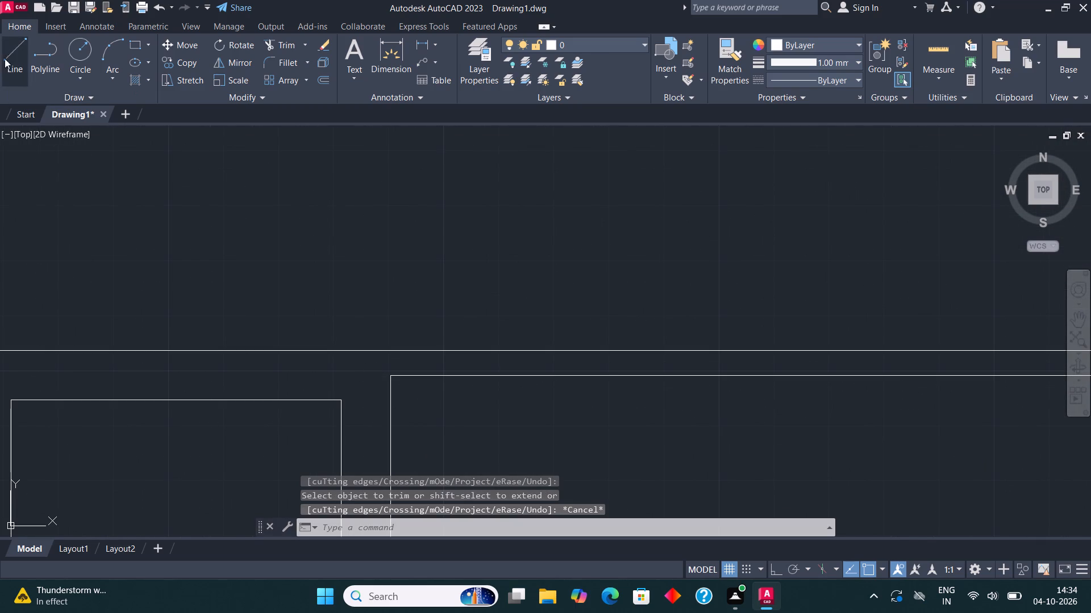
Draw a short line from the moved line's top corner up to the outer boundary wall line.
click(13, 51)
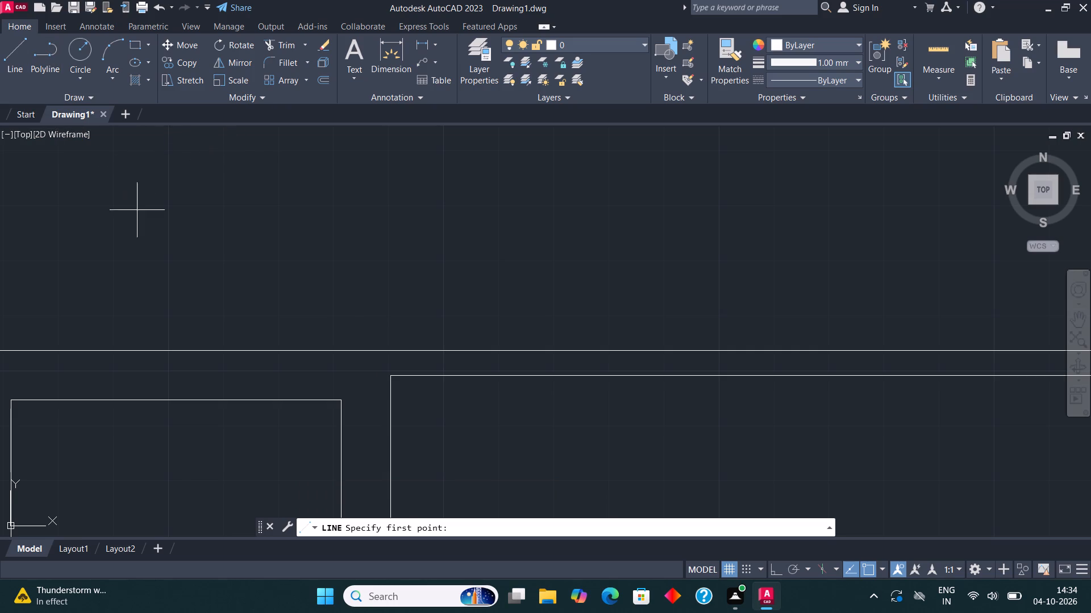
click(393, 379)
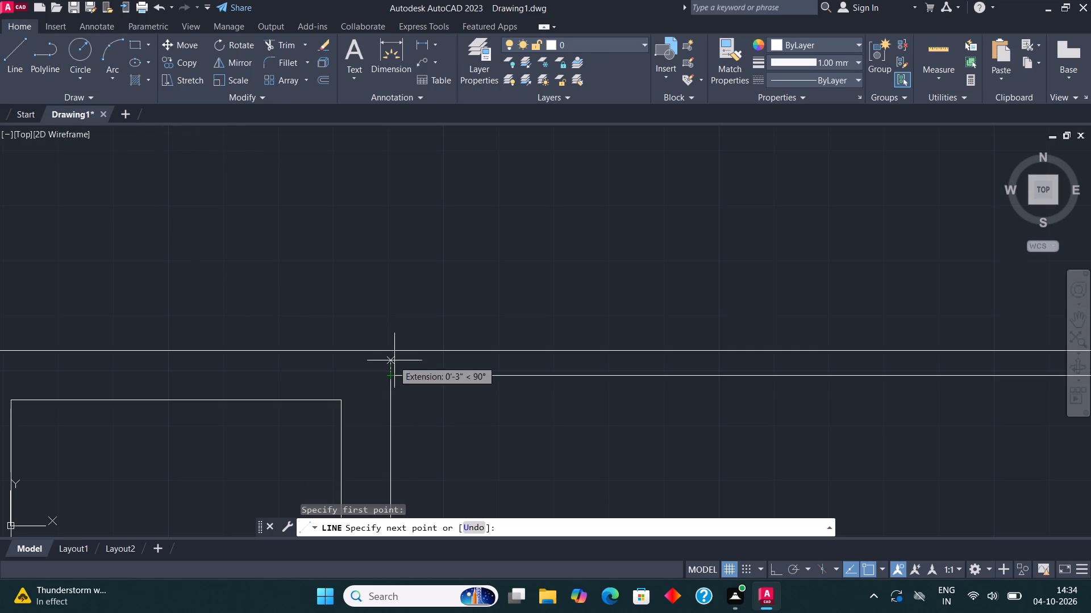
click(394, 354)
scroll(445, 293, down, 2)
key(Escape)
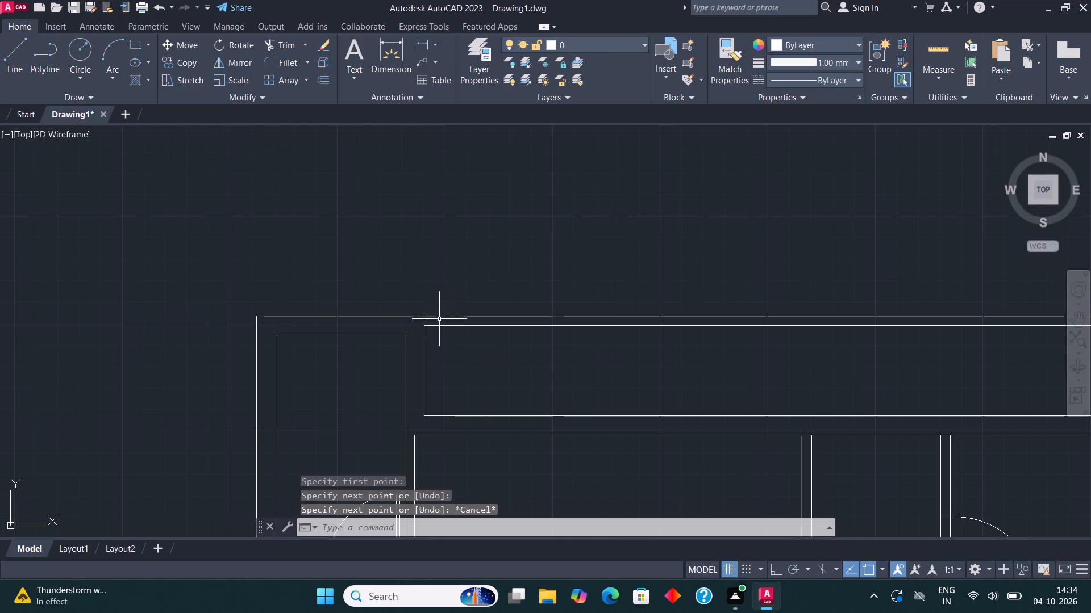
Draw a window in the upper narrow room's right wall as a rectangle across the wall thickness with a centre line.
middle_drag(444, 285, 448, 254)
click(136, 43)
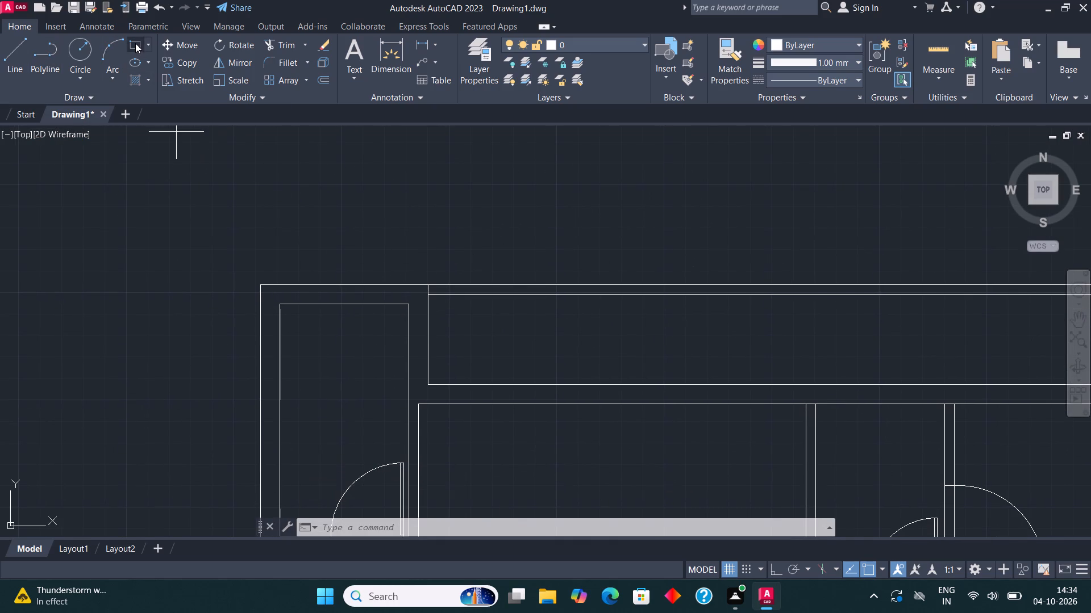
scroll(375, 296, up, 1)
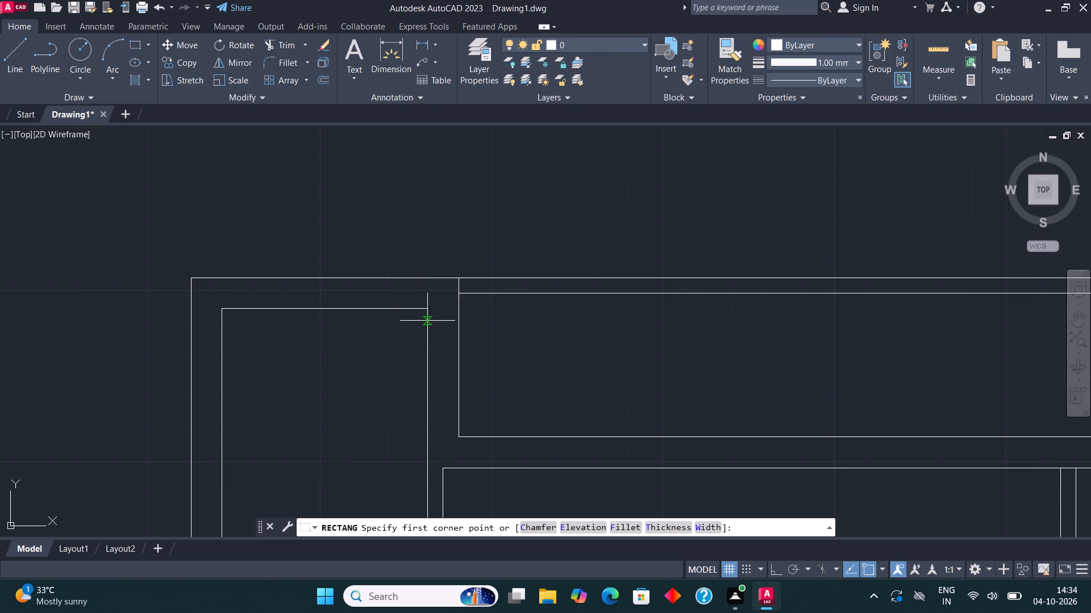
click(430, 322)
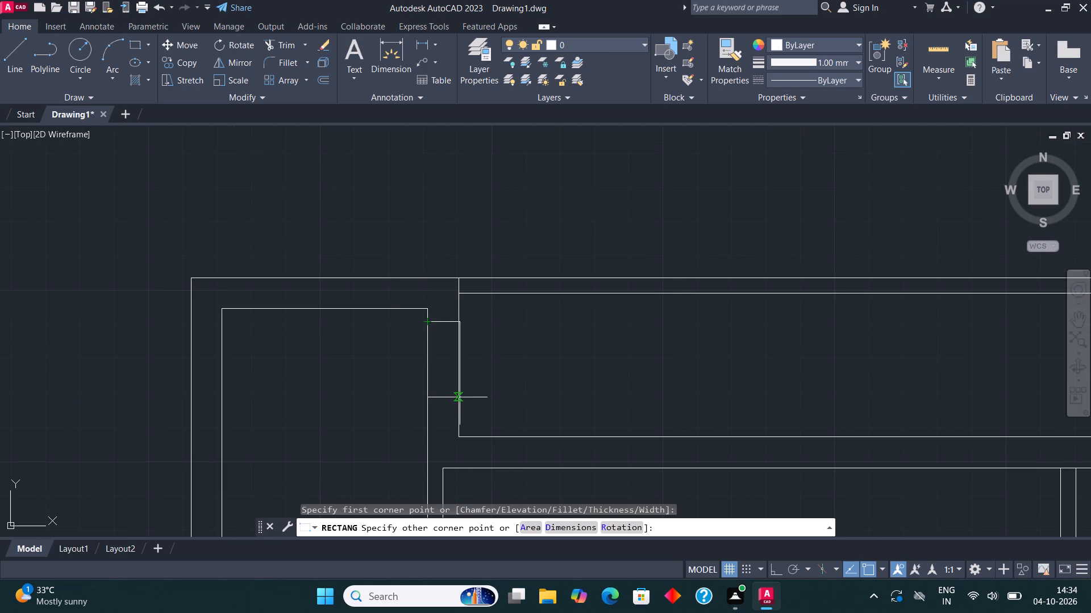
click(461, 397)
click(23, 59)
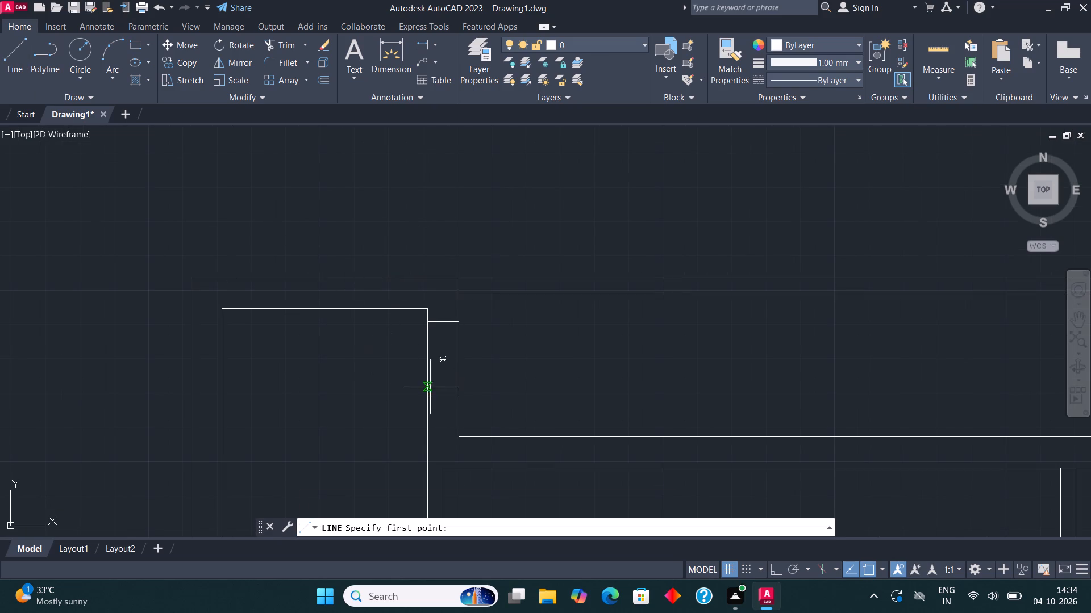
click(443, 394)
click(442, 325)
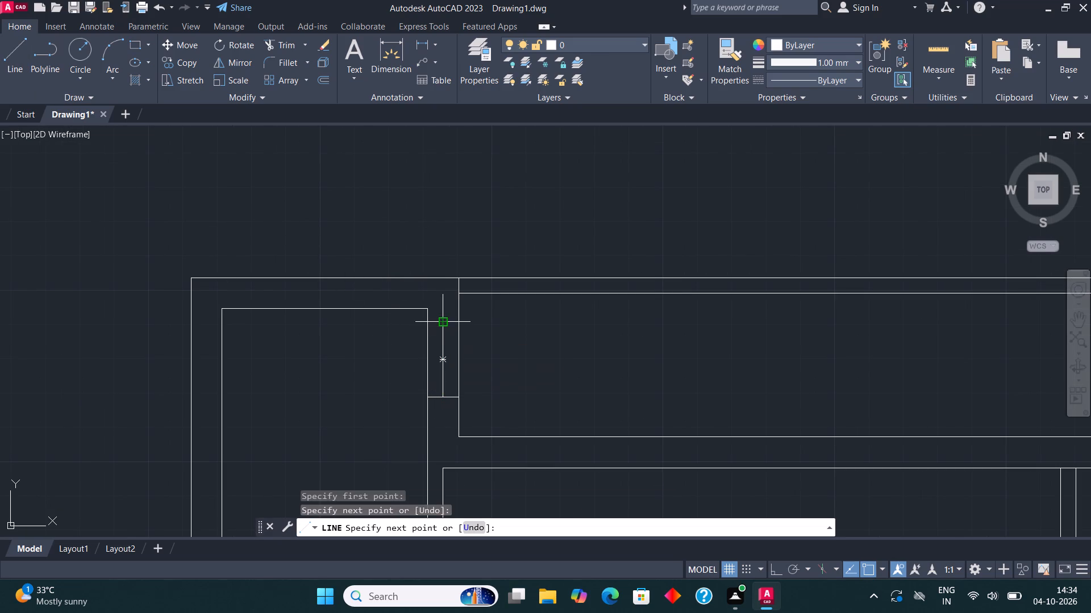
scroll(445, 291, down, 2)
key(Escape)
middle_drag(553, 322, 523, 297)
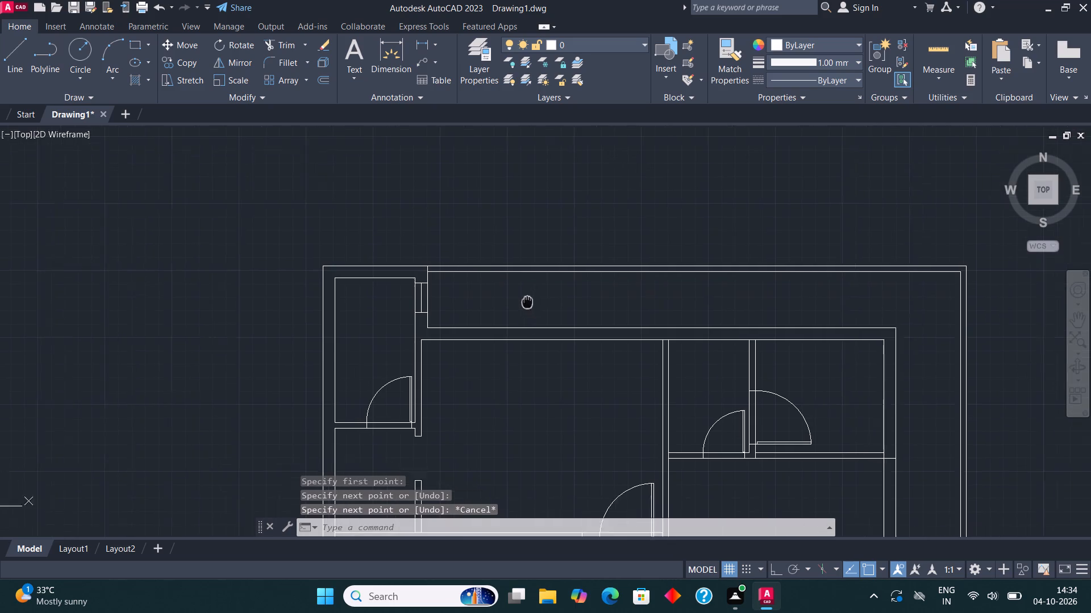
Draw a window about 7' long in the large room's top wall as a rectangle with a centre line.
middle_drag(523, 297, 431, 248)
click(134, 42)
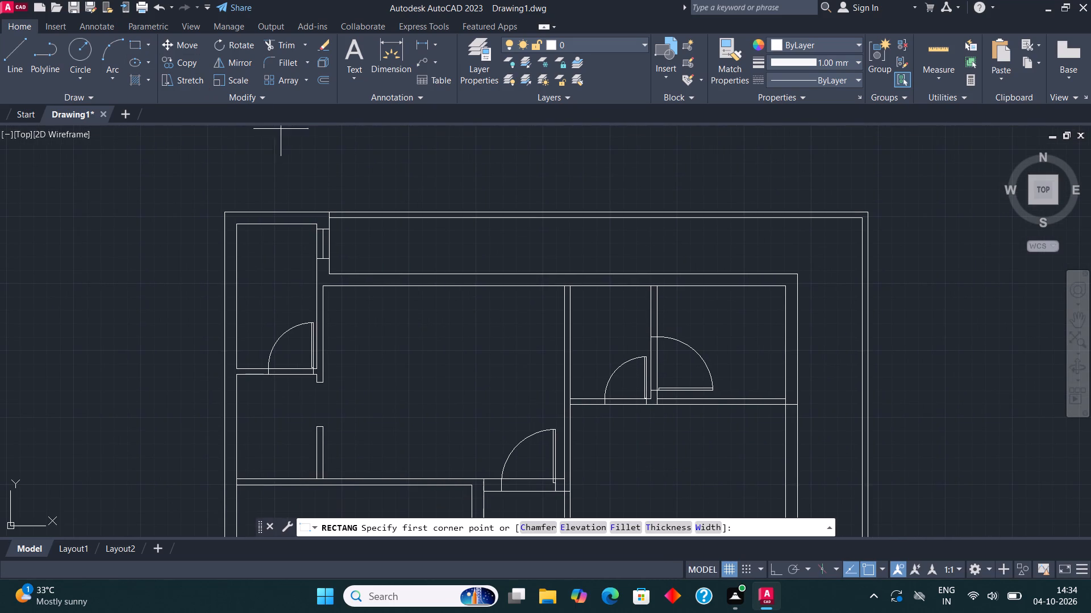
middle_drag(464, 225, 436, 230)
scroll(399, 293, up, 1)
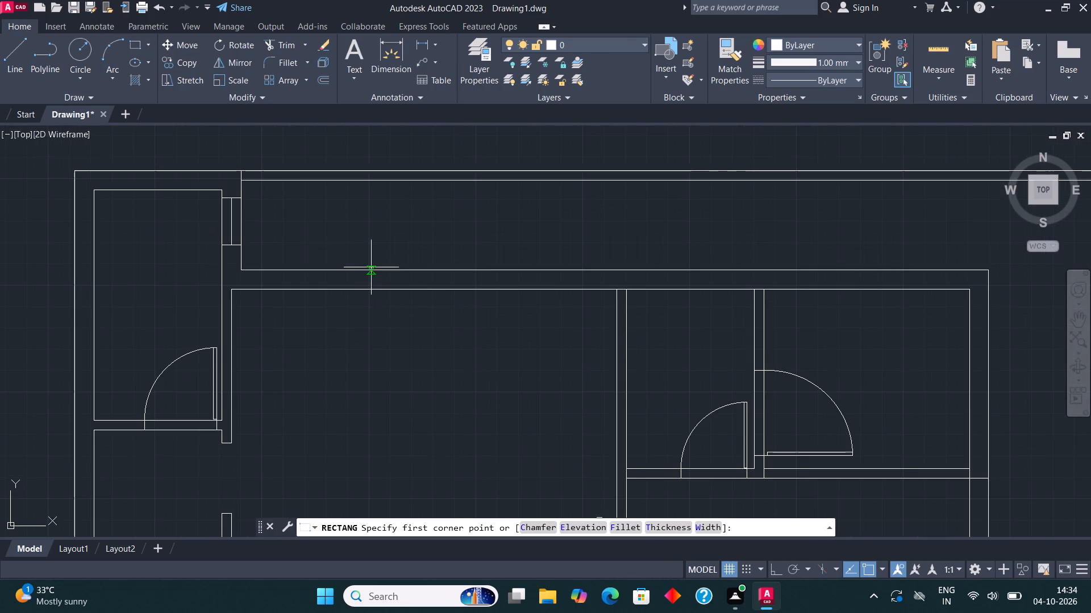
click(372, 267)
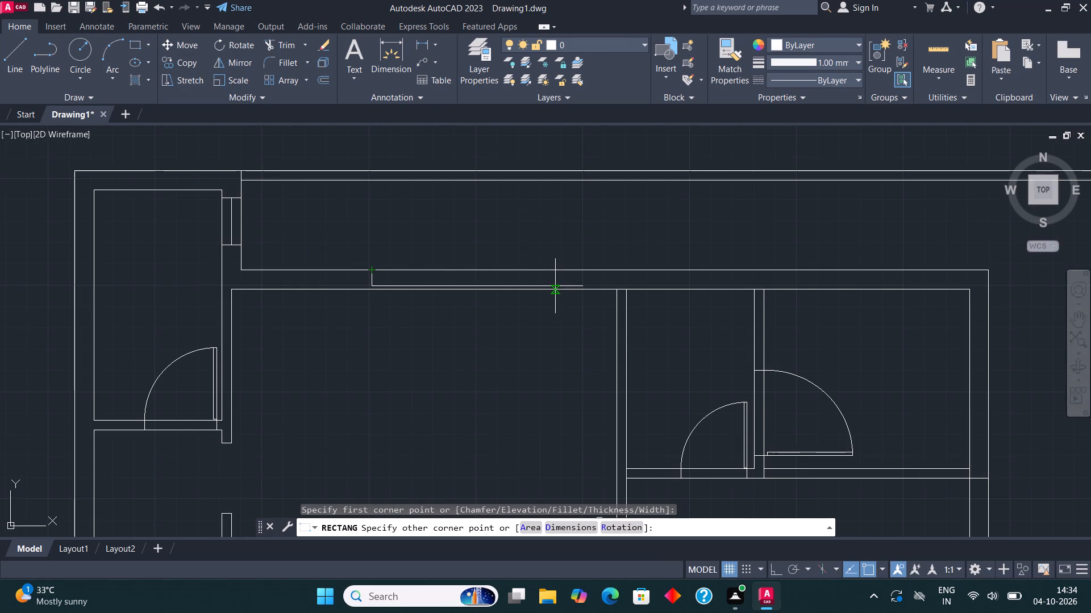
click(552, 289)
click(9, 49)
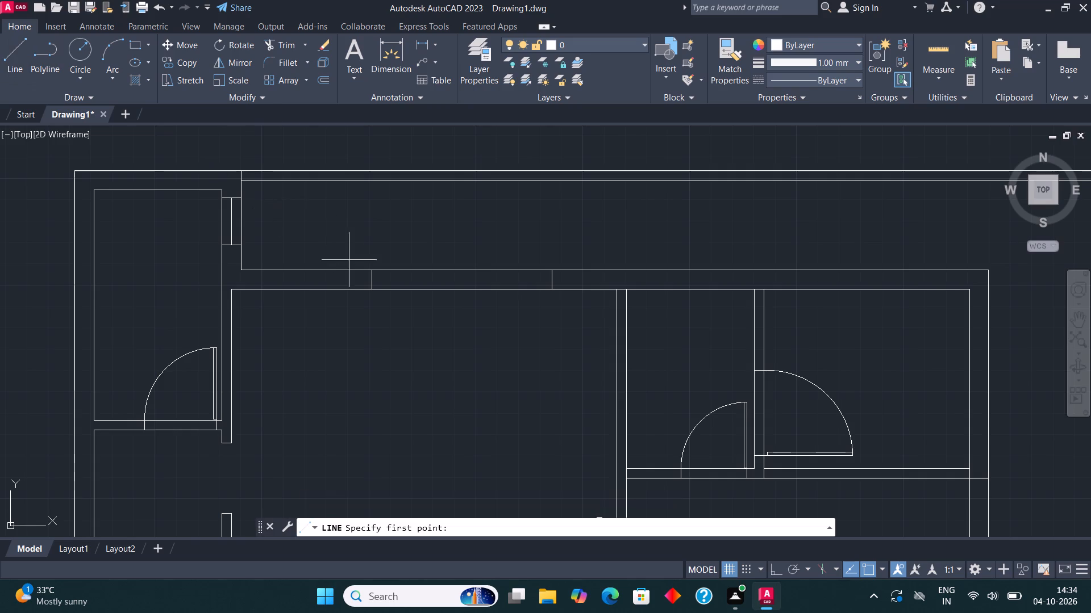
scroll(361, 290, up, 1)
click(376, 274)
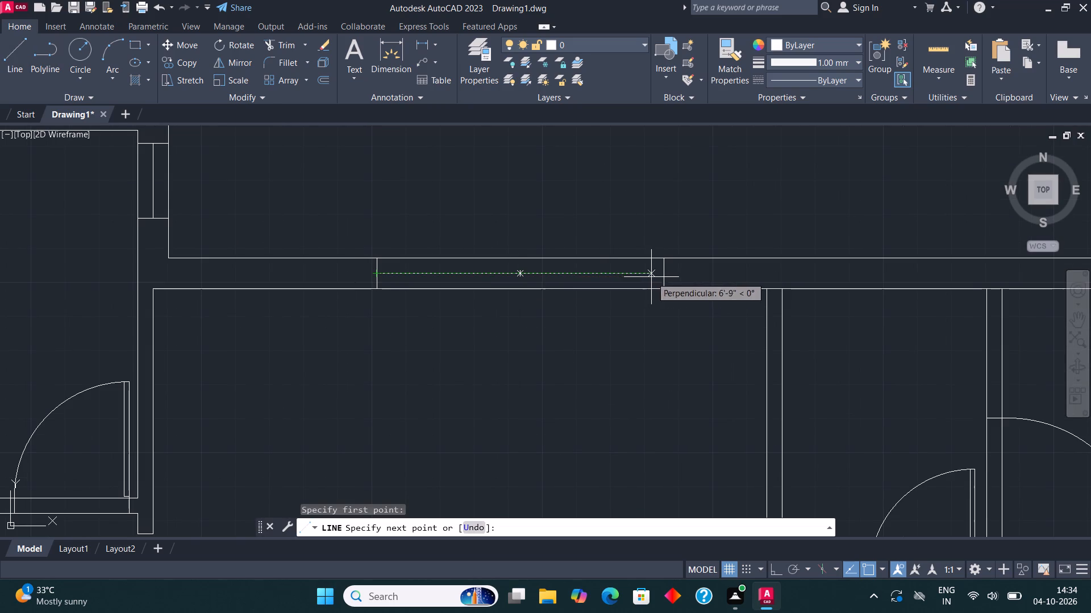
click(665, 277)
key(Escape)
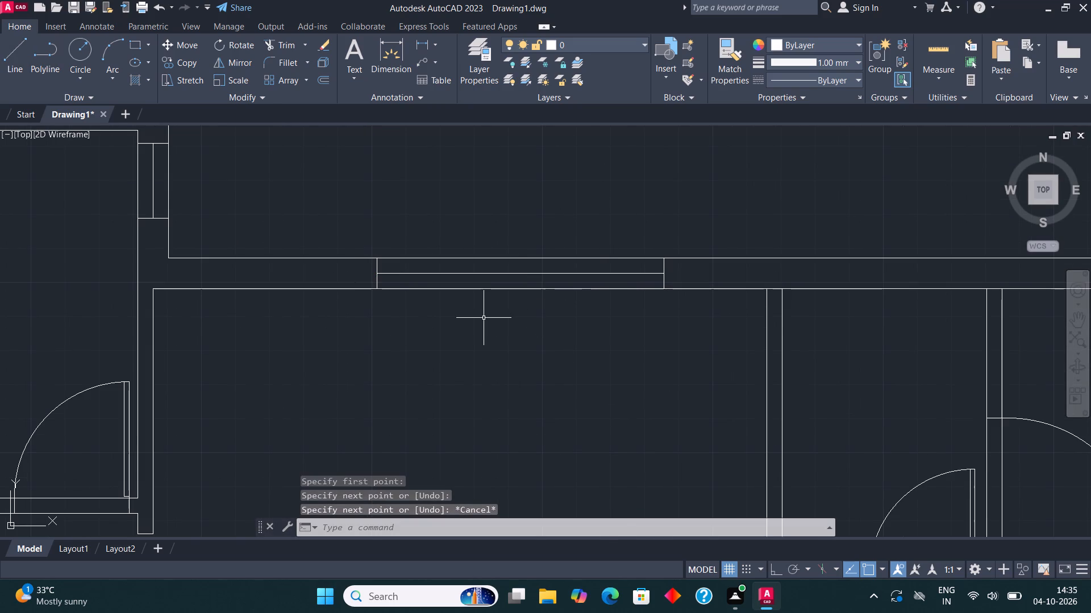
Delete the door block in the bottom wall of the smaller upper-right room.
scroll(484, 318, down, 1)
middle_drag(552, 226, 506, 166)
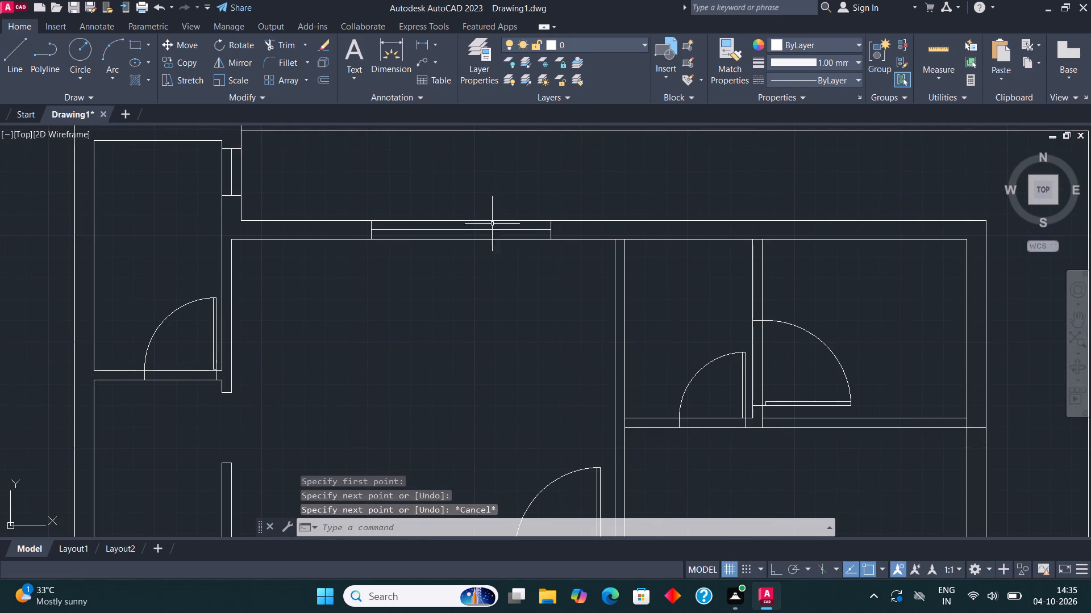
scroll(436, 259, down, 2)
middle_drag(443, 319, 469, 317)
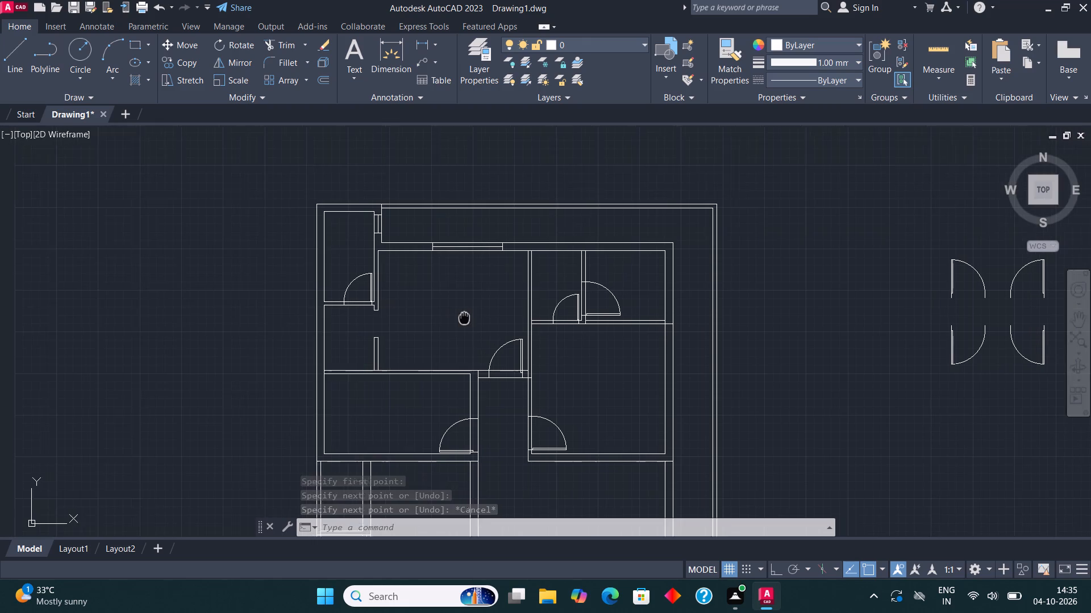
middle_drag(469, 317, 466, 320)
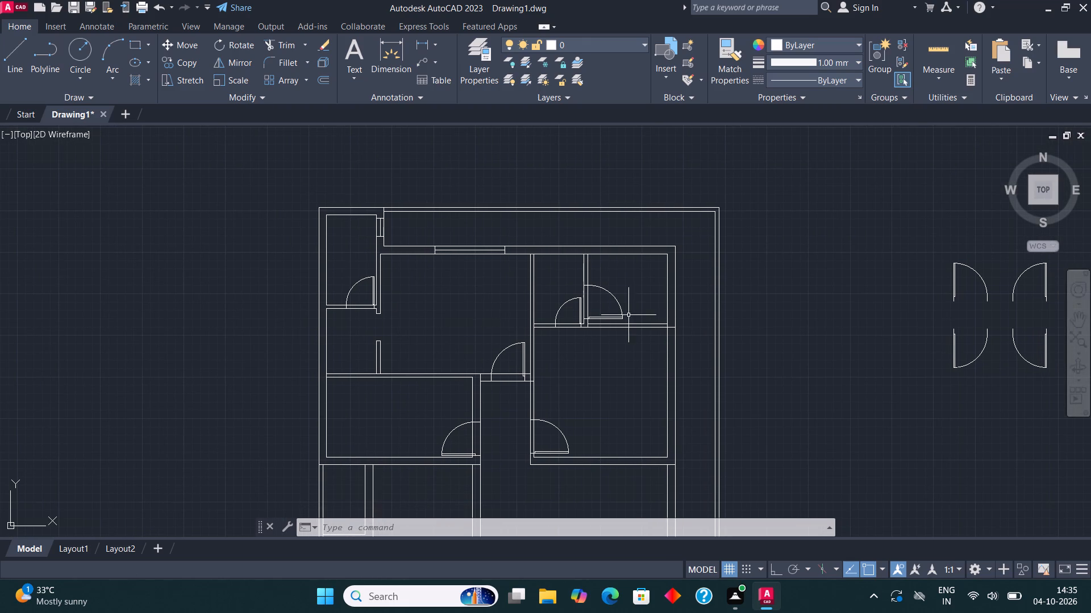
middle_drag(624, 314, 557, 358)
scroll(538, 370, up, 3)
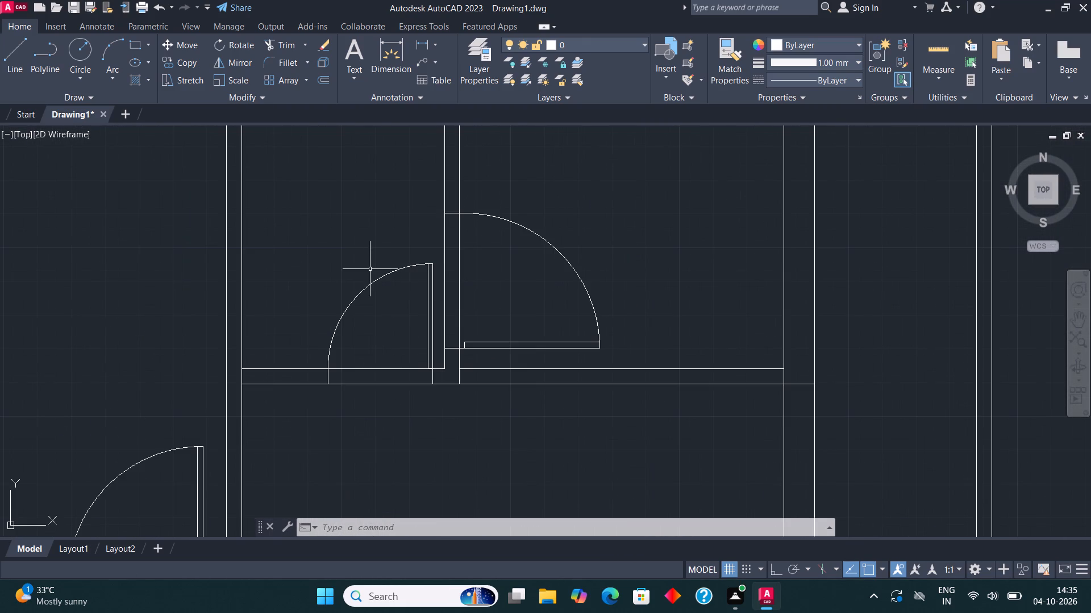
click(374, 283)
key(Delete)
Draw two short lines across the smaller upper-right room's bottom wall, one near each end, to mark an opening.
middle_drag(435, 306, 461, 274)
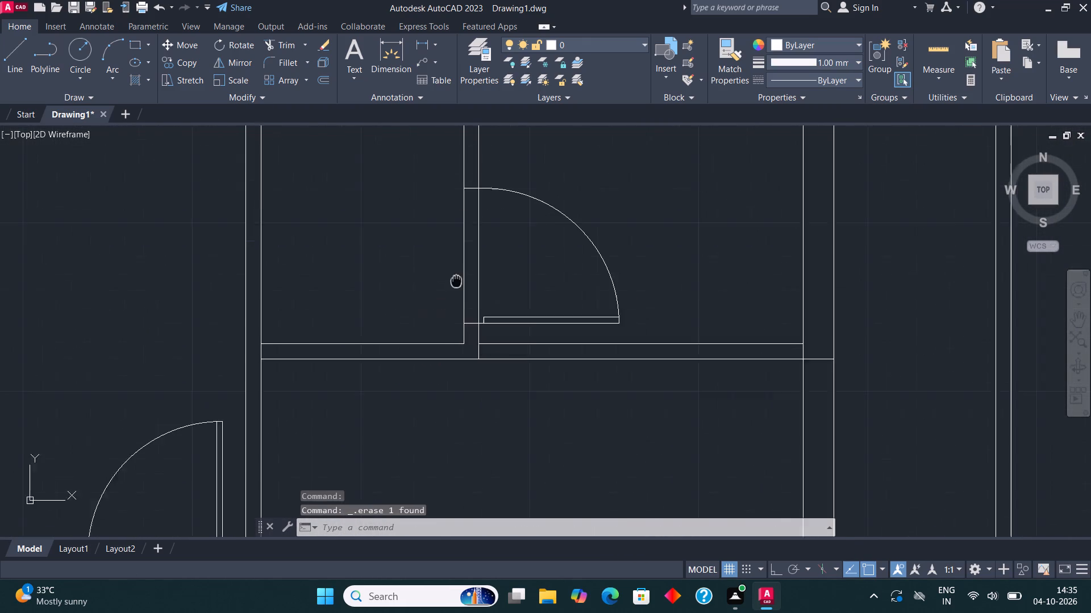
middle_drag(461, 274, 465, 272)
click(16, 46)
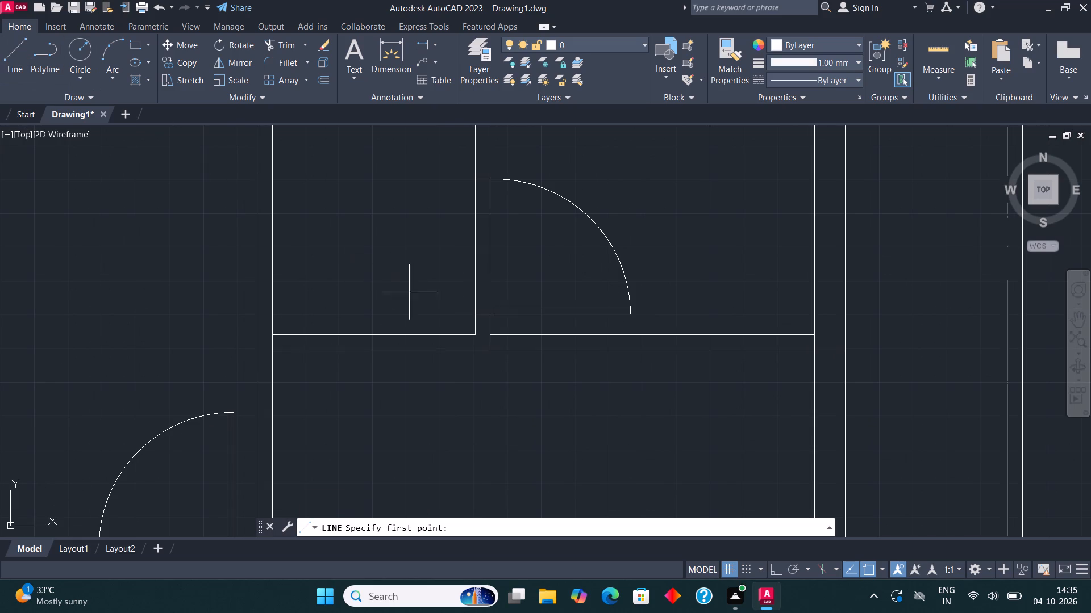
scroll(436, 332, up, 1)
click(462, 335)
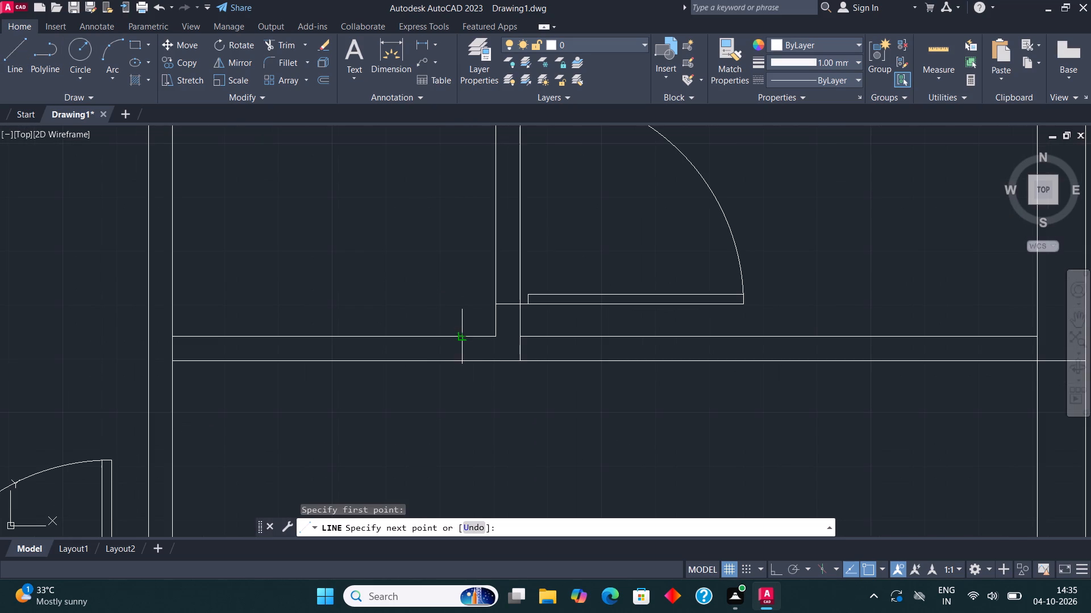
click(463, 360)
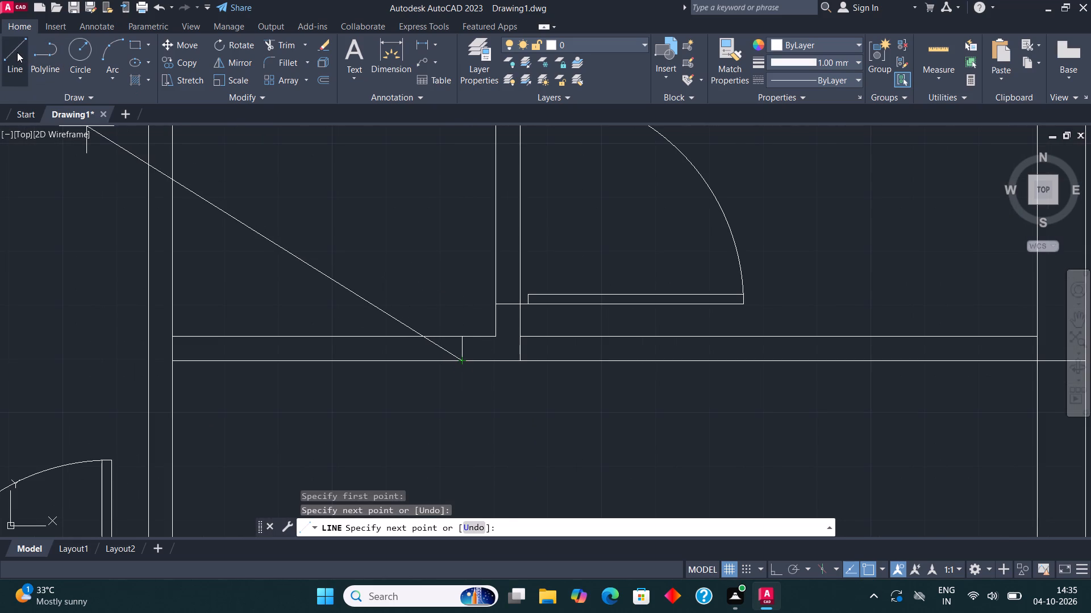
click(17, 52)
click(272, 363)
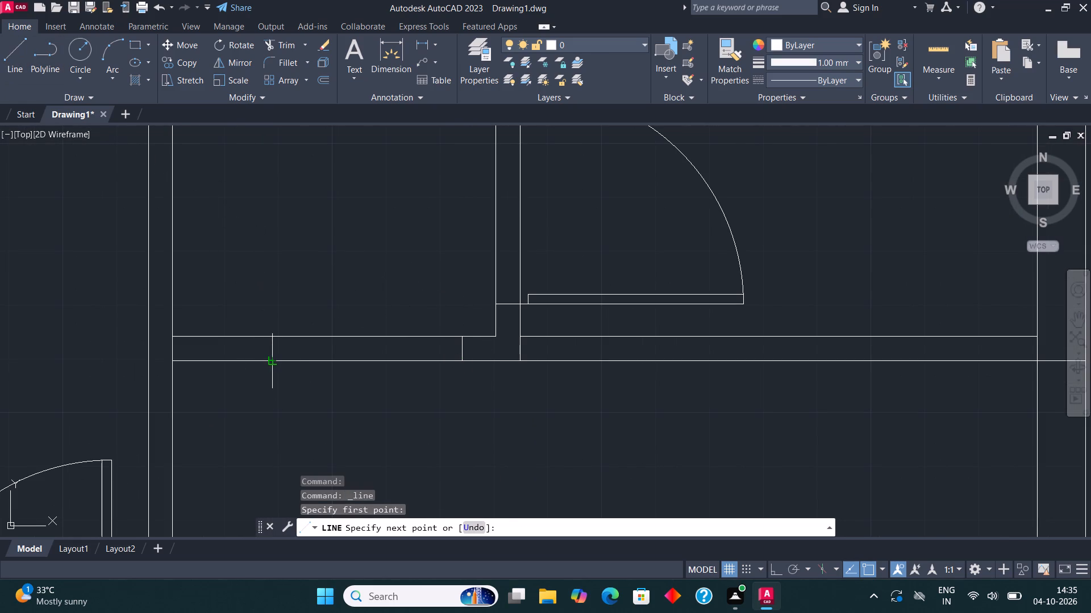
click(270, 340)
Trim both wall lines between the two short cross lines to open the smaller upper-right room's bottom wall.
click(289, 43)
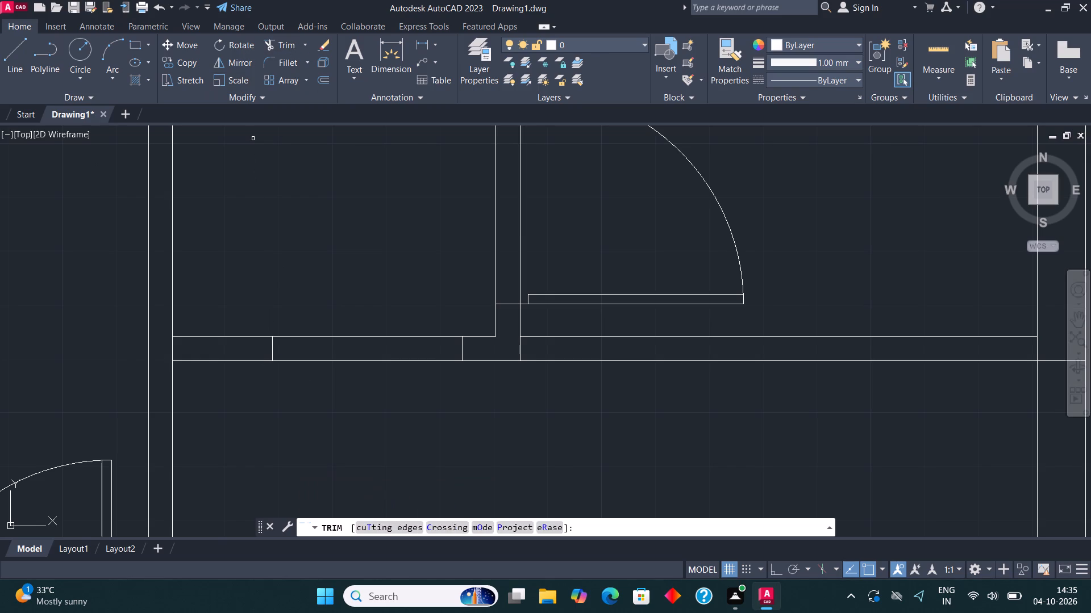
drag(332, 294, 332, 309)
click(332, 404)
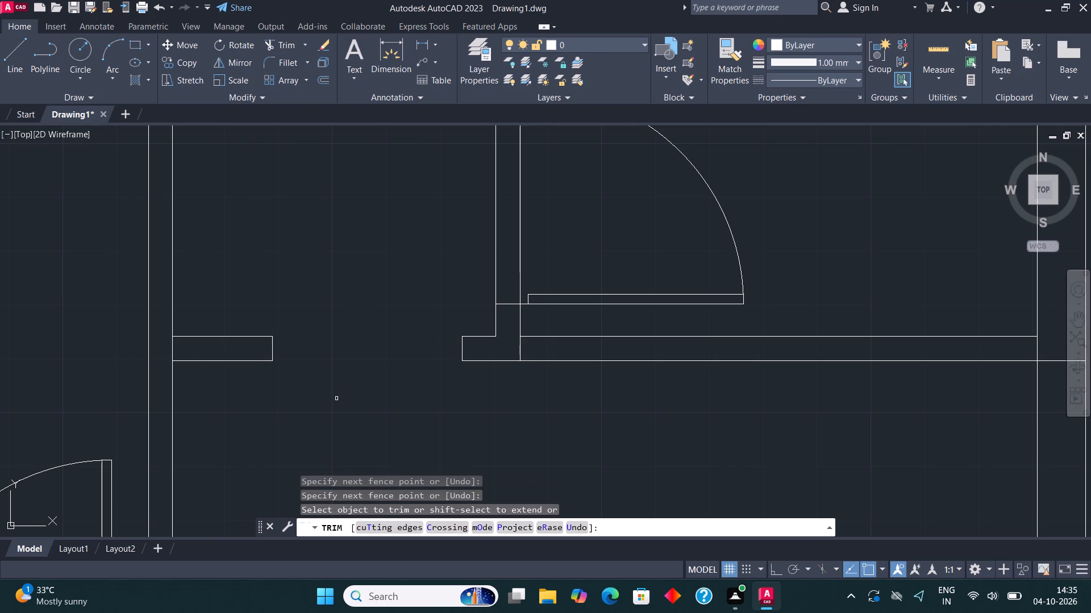
Draw a small window in the top wall of the upper-right corner room as a rectangle with a centre line.
scroll(336, 398, down, 1)
key(Escape)
scroll(394, 293, down, 2)
middle_drag(407, 305, 420, 325)
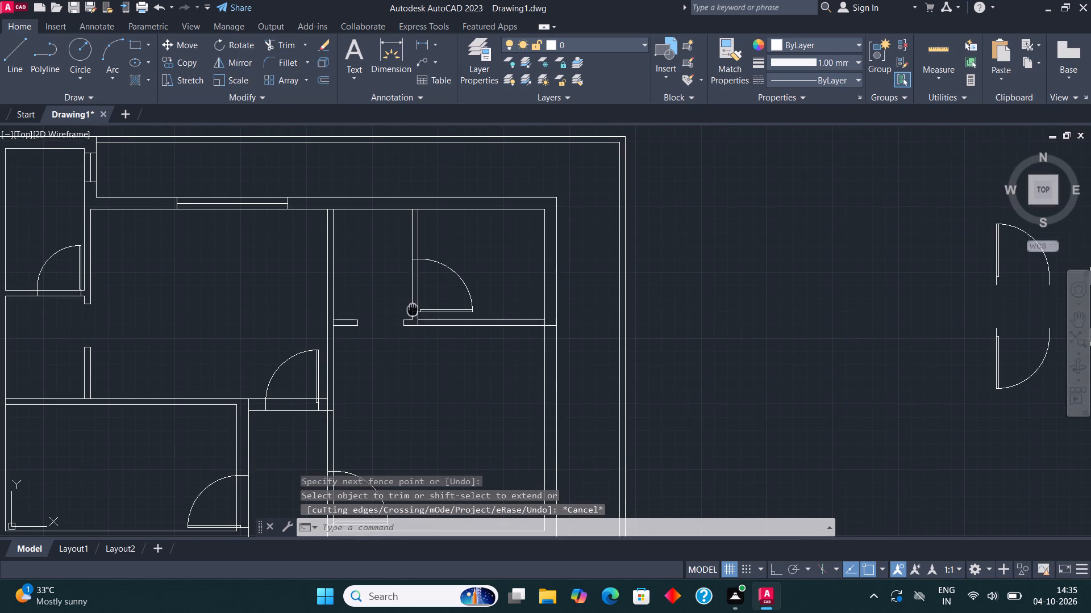
middle_drag(420, 325, 430, 362)
middle_drag(435, 337, 455, 346)
scroll(543, 259, up, 2)
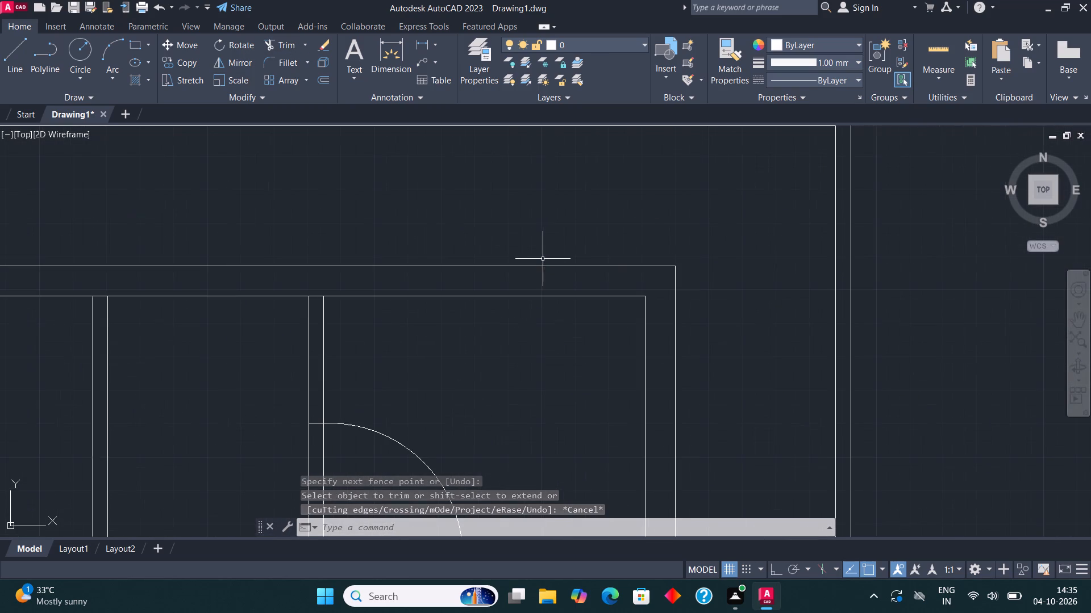
click(131, 41)
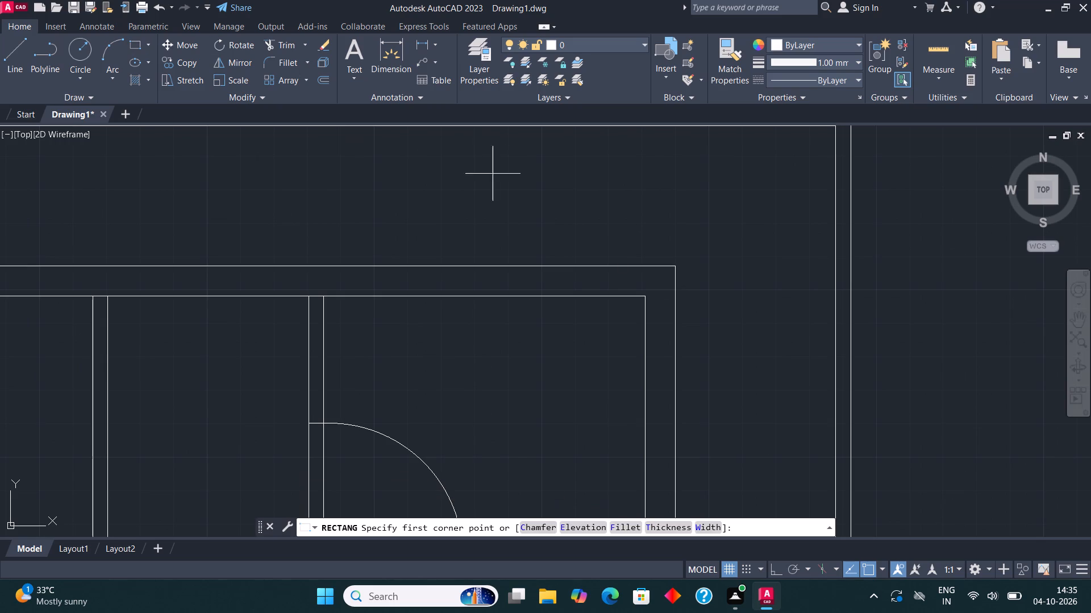
click(485, 294)
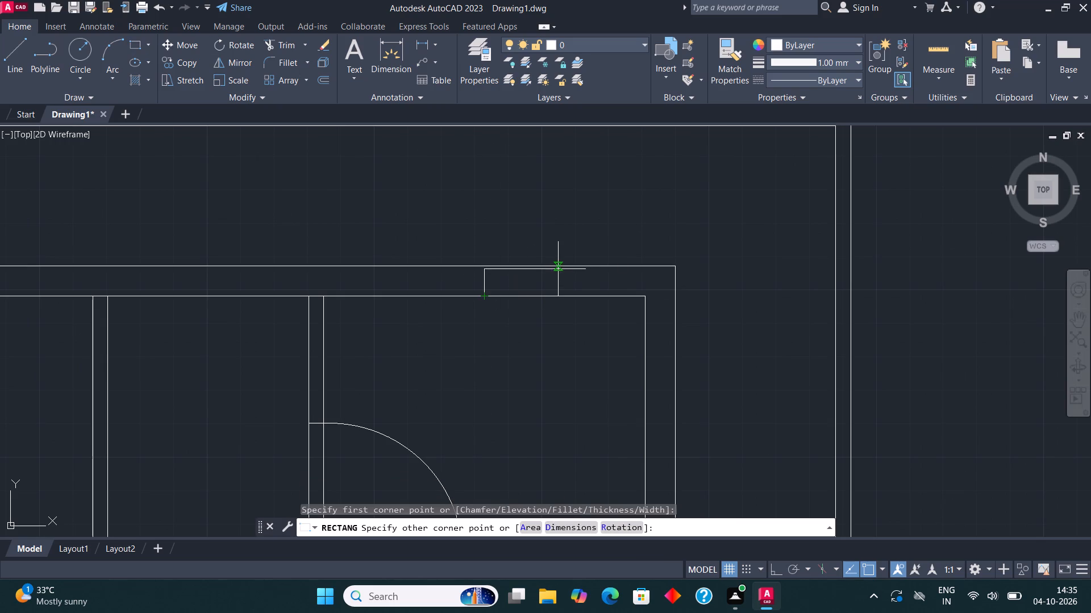
click(565, 266)
click(19, 49)
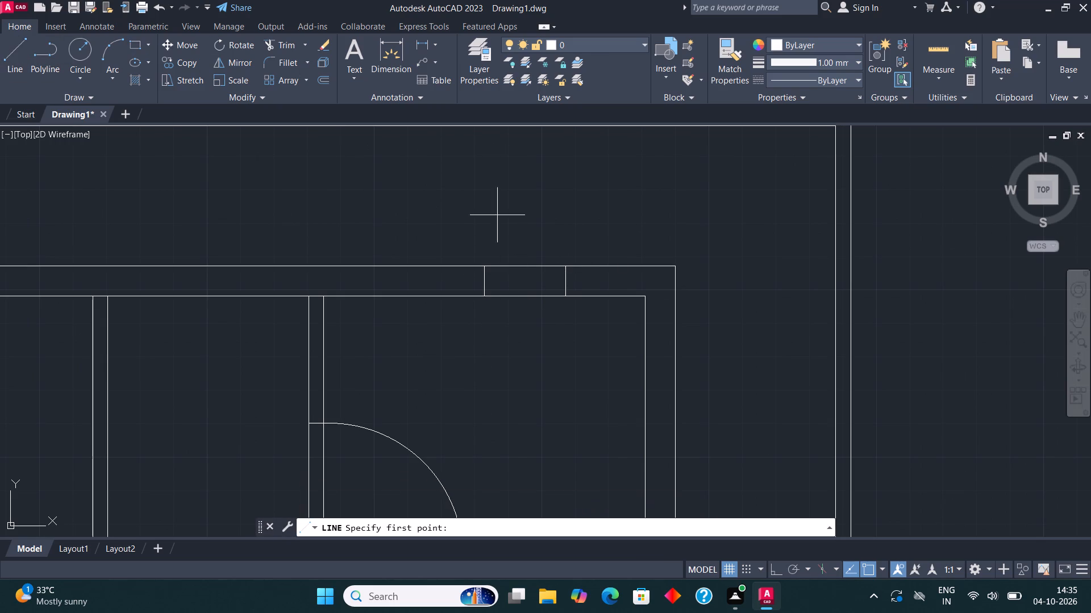
click(484, 282)
click(568, 283)
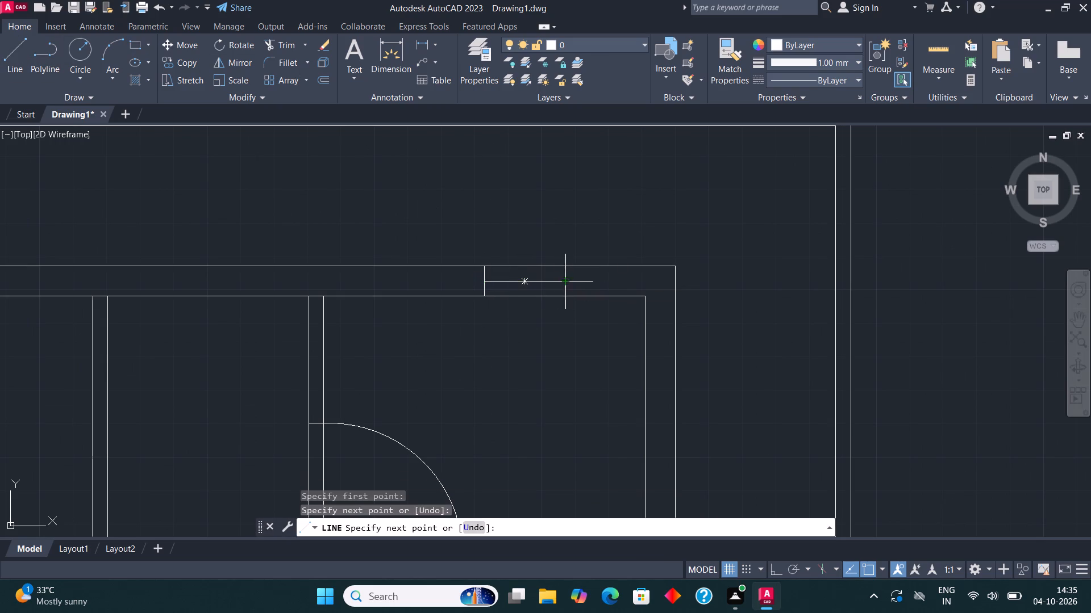
scroll(552, 225, down, 2)
key(Escape)
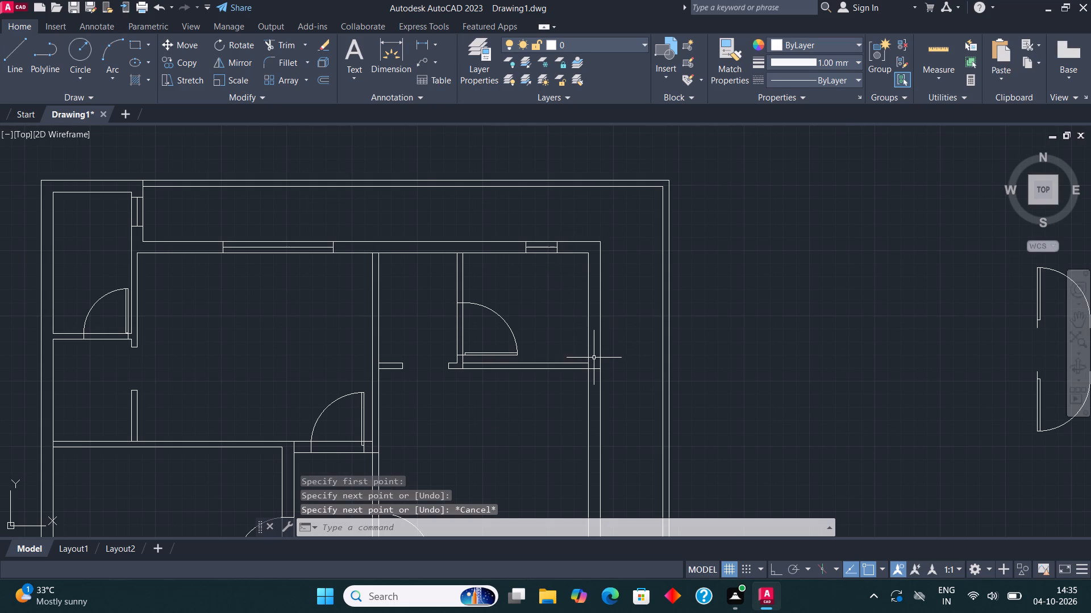
Draw a window in the right outer wall of the large room below the upper-right corner room, as a rectangle with a centre line.
middle_drag(593, 355, 600, 242)
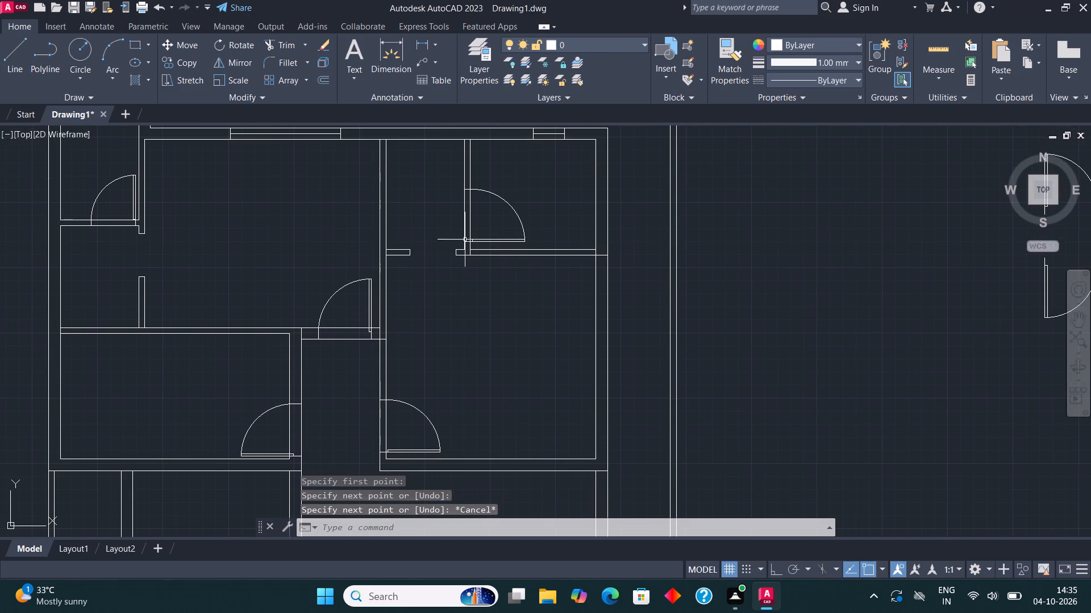
click(132, 40)
scroll(555, 324, up, 1)
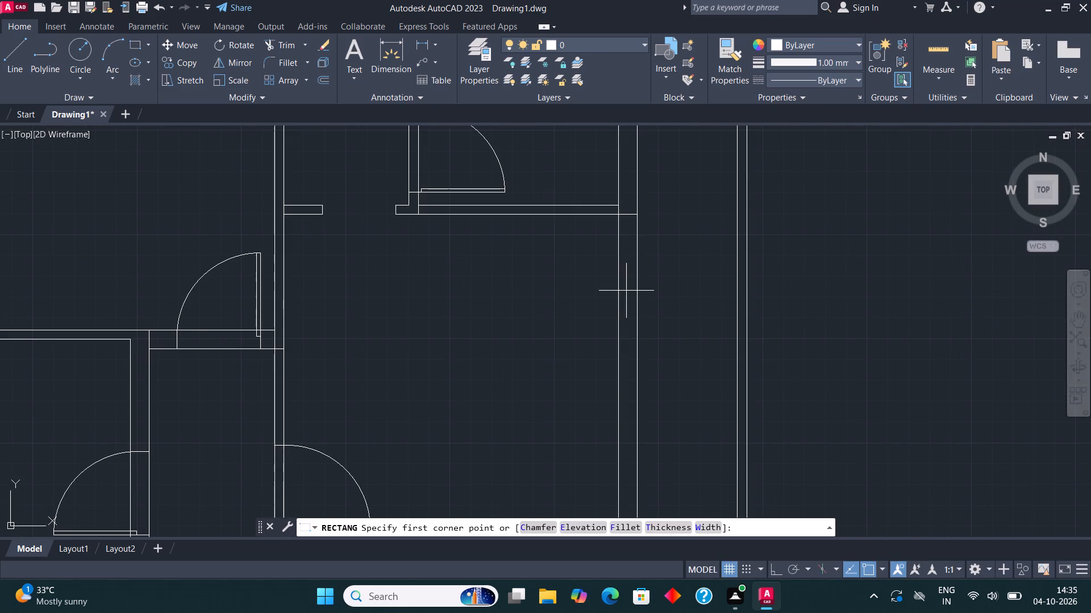
click(616, 299)
scroll(617, 306, down, 2)
scroll(624, 347, up, 1)
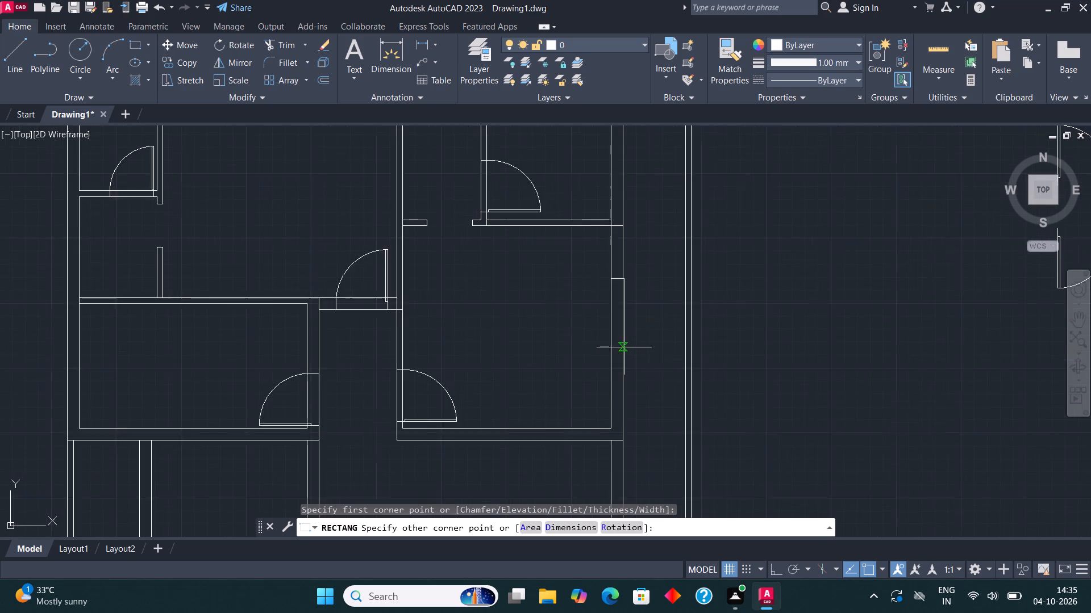
scroll(624, 347, up, 1)
click(621, 387)
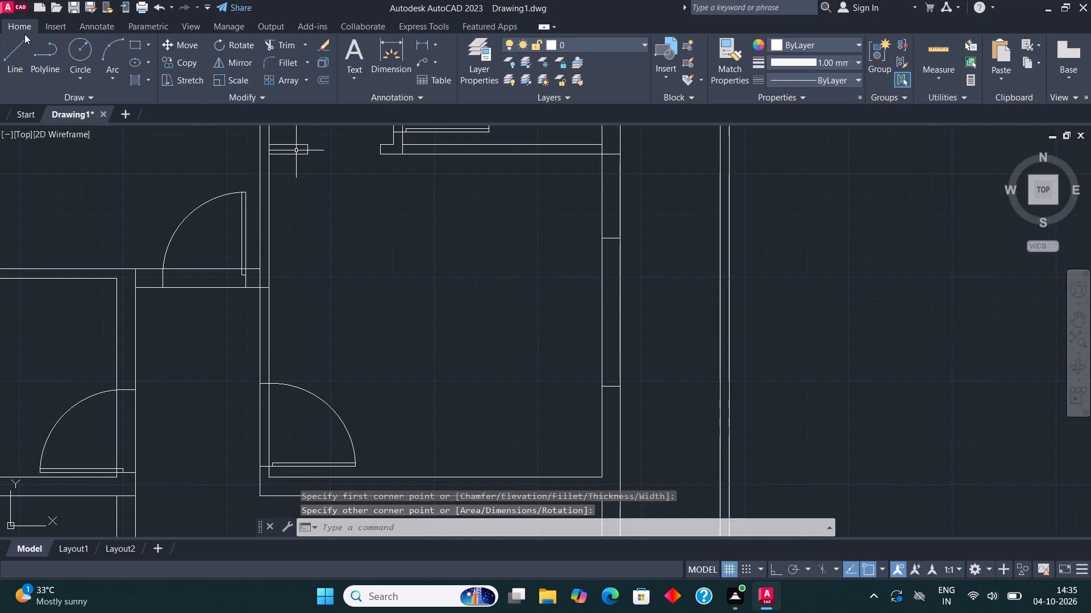
click(14, 49)
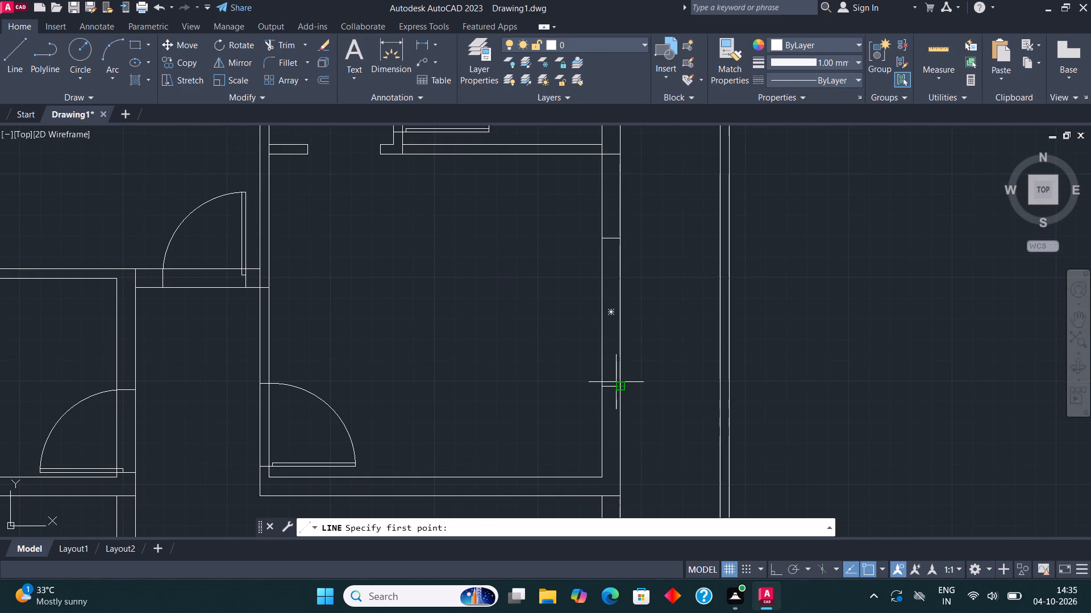
click(611, 387)
click(610, 236)
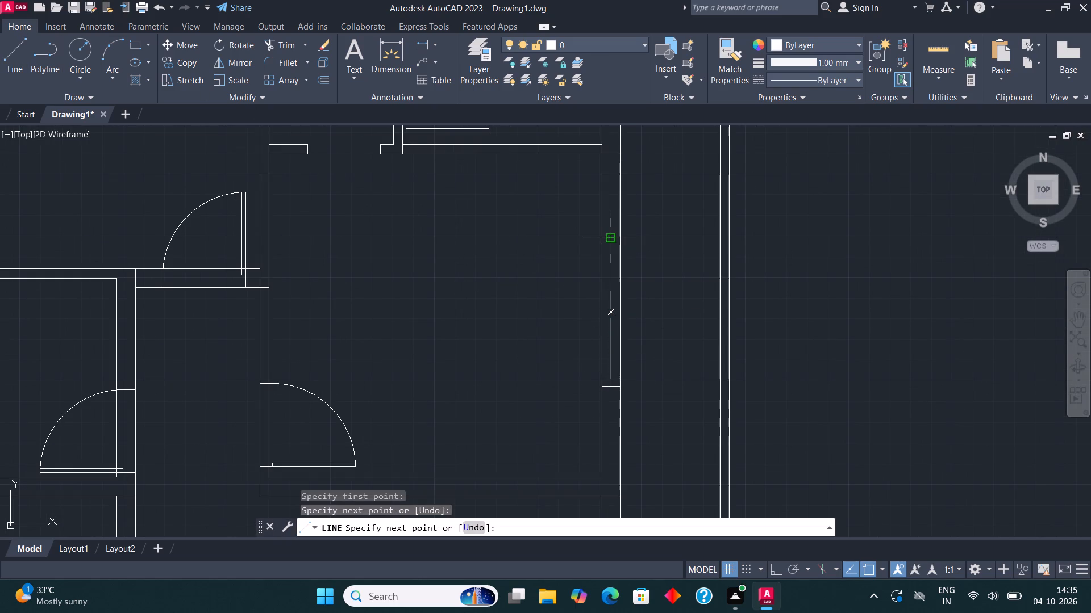
key(Escape)
scroll(560, 295, down, 1)
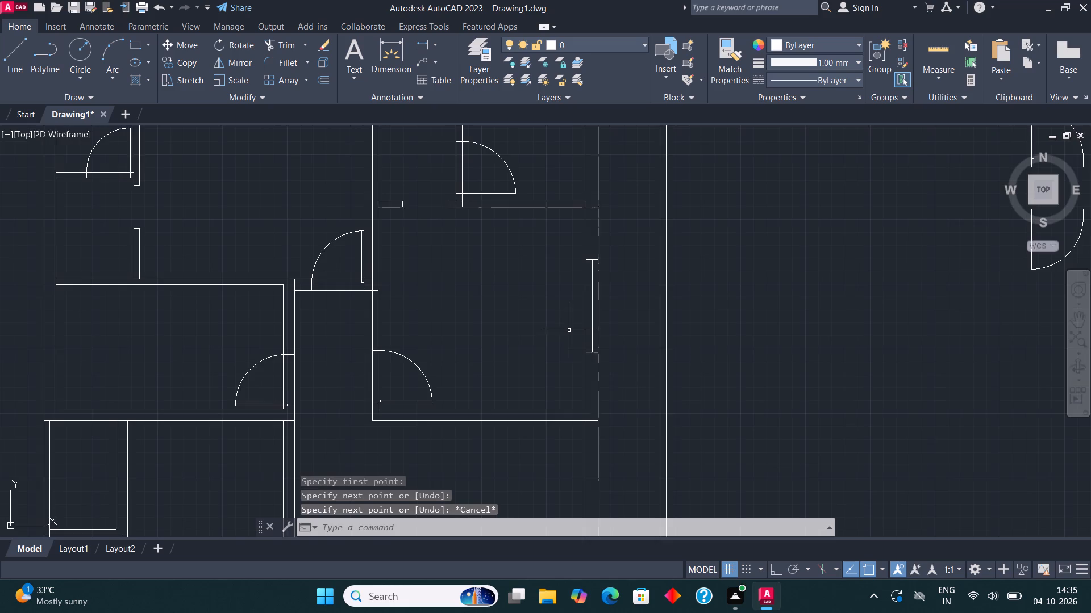
Copy the right-wall window straight down into the right outer wall of the next large room below.
middle_drag(572, 321, 584, 299)
click(584, 343)
click(619, 226)
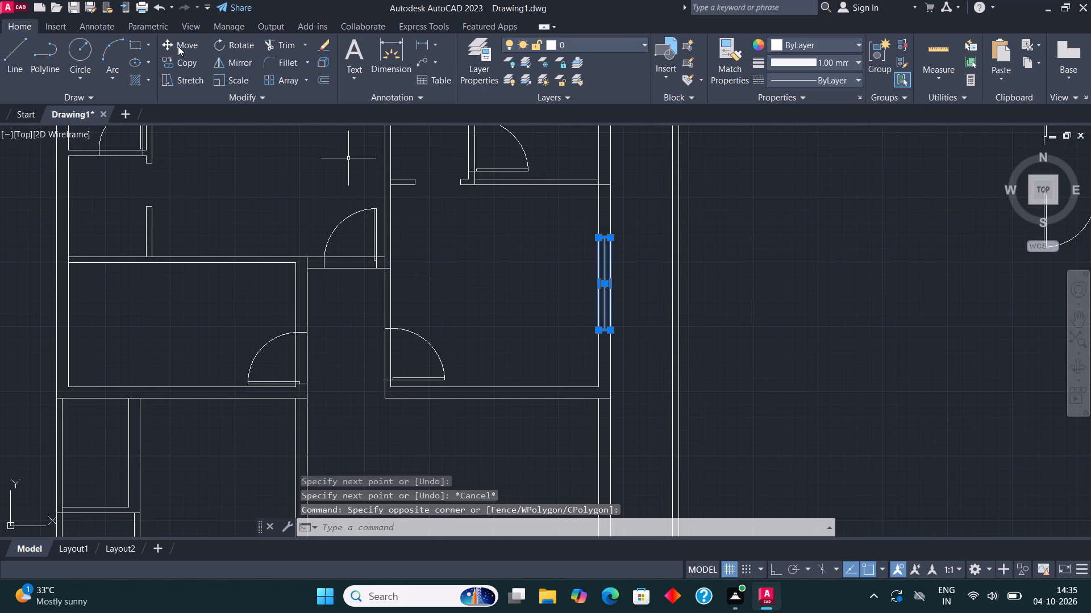
click(181, 57)
click(616, 233)
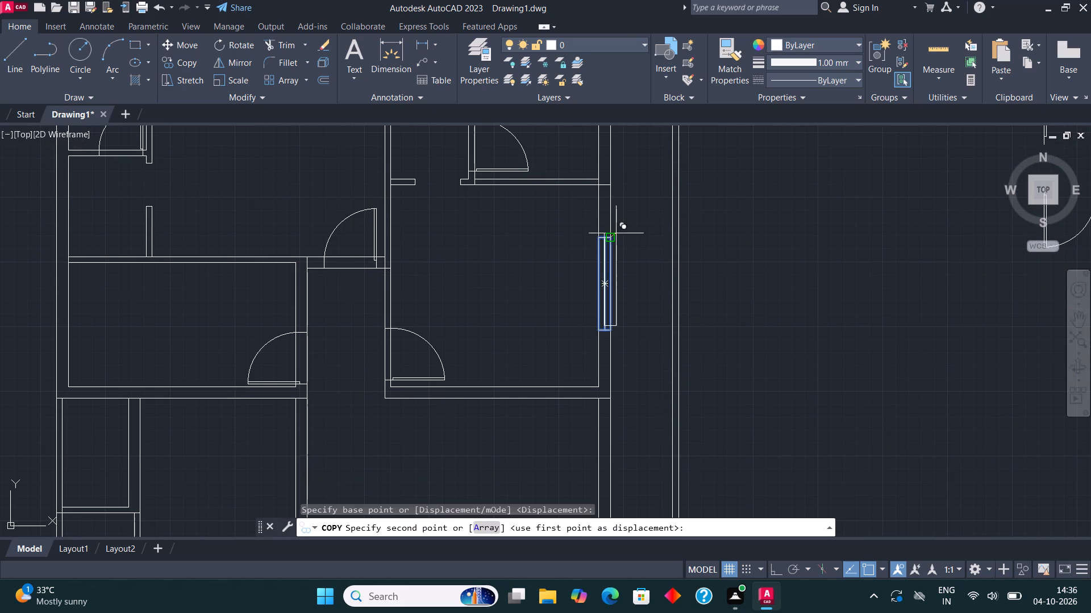
scroll(616, 201, down, 2)
scroll(611, 296, up, 2)
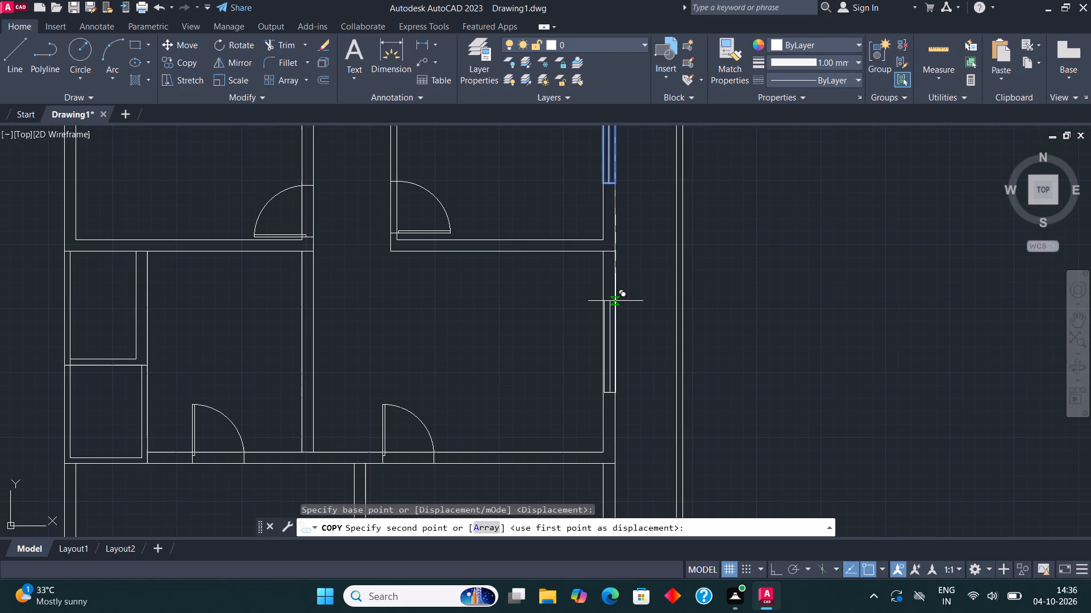
click(615, 301)
key(Escape)
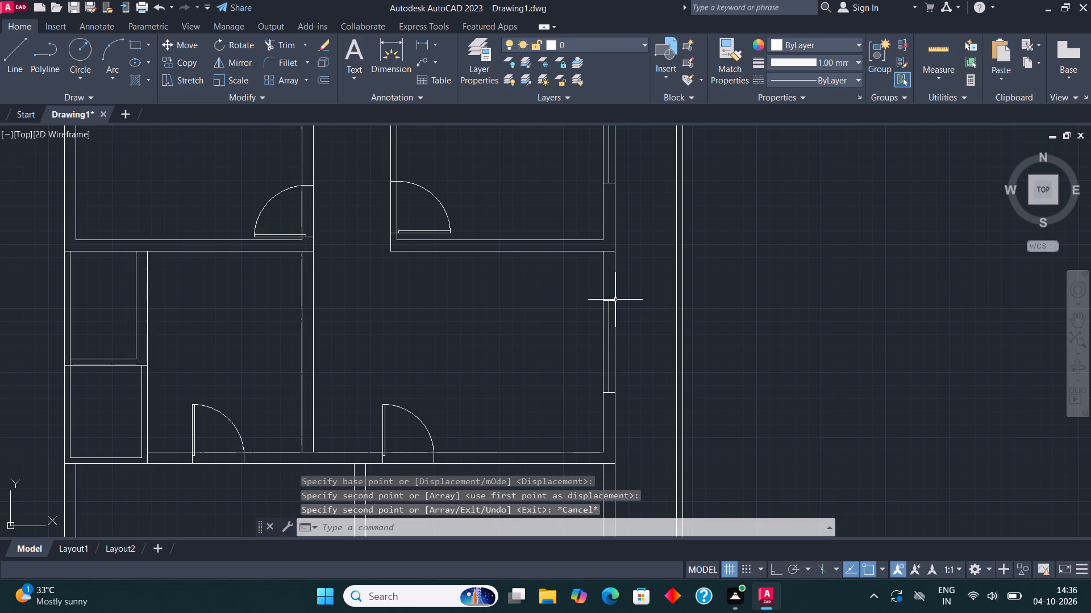
Draw two short lines across the partition wall left of the lower large room, one near each end, to mark an opening.
middle_drag(520, 259, 532, 258)
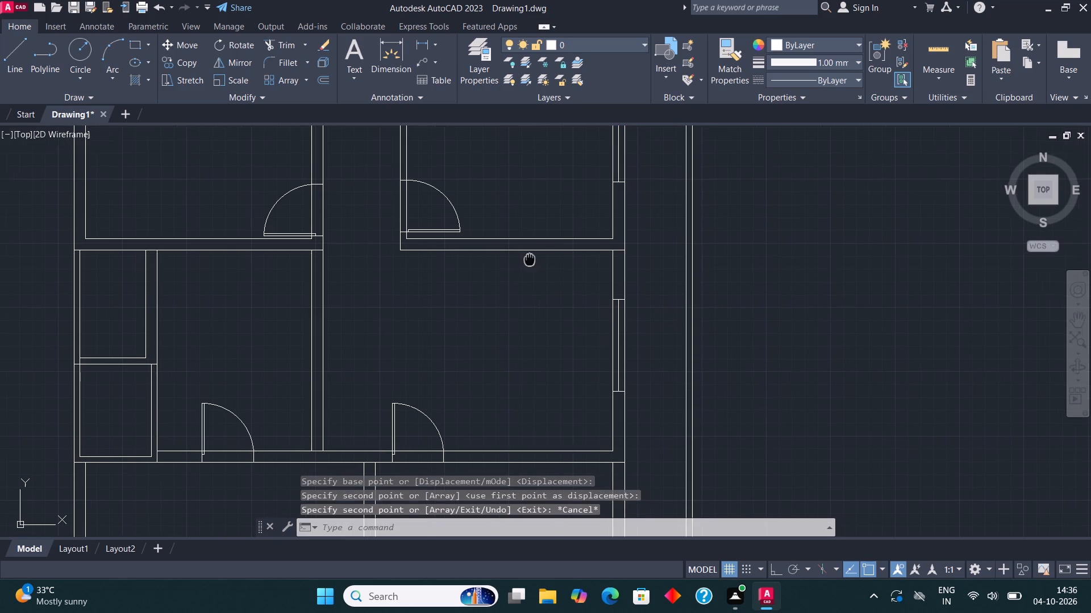
middle_drag(532, 258, 638, 220)
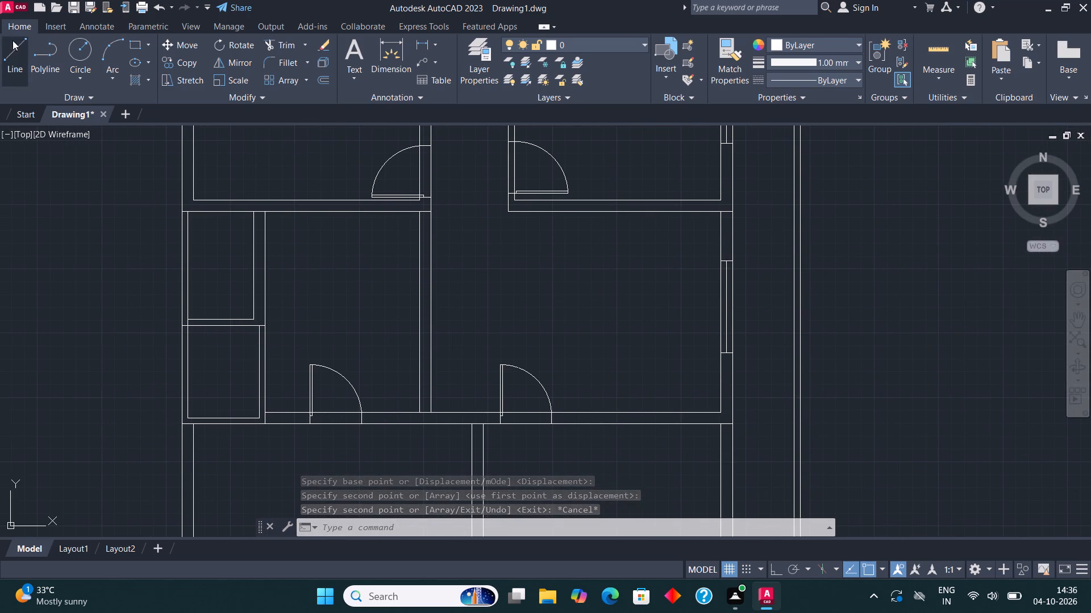
click(13, 40)
click(419, 261)
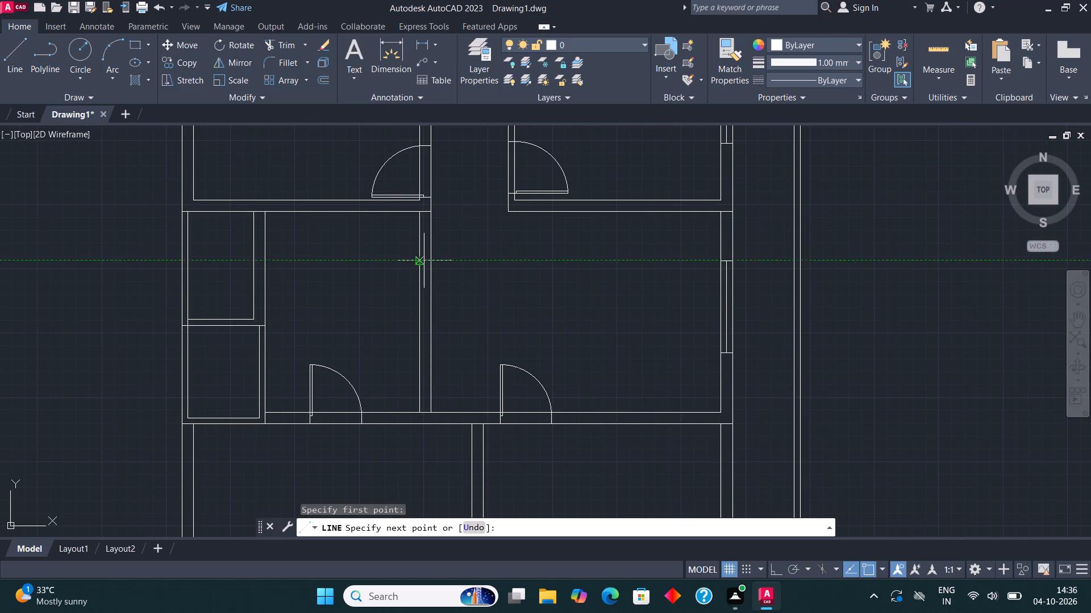
click(436, 258)
click(16, 47)
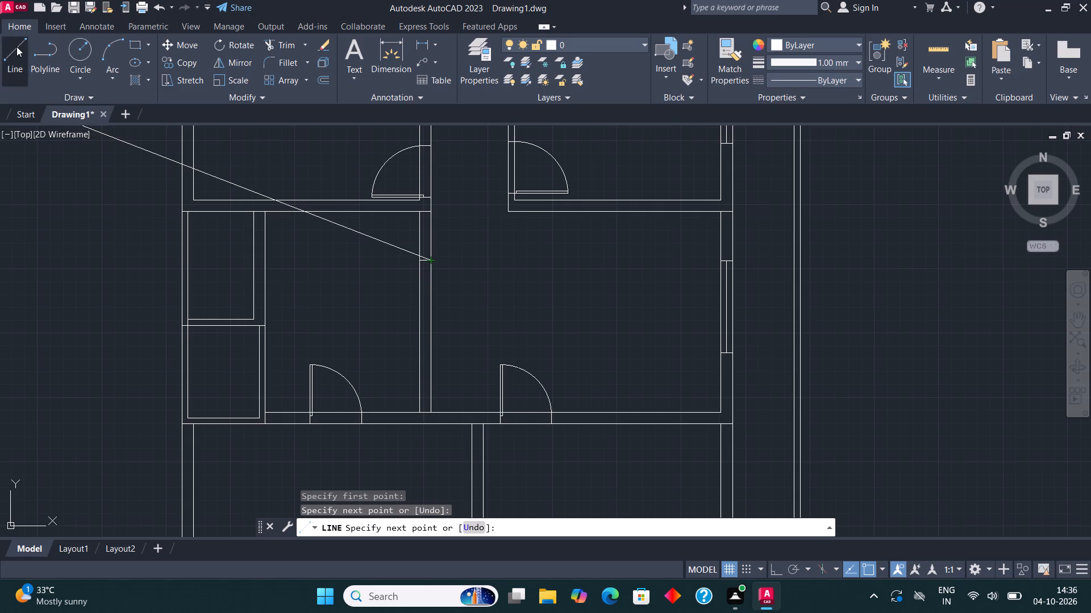
scroll(419, 346, up, 1)
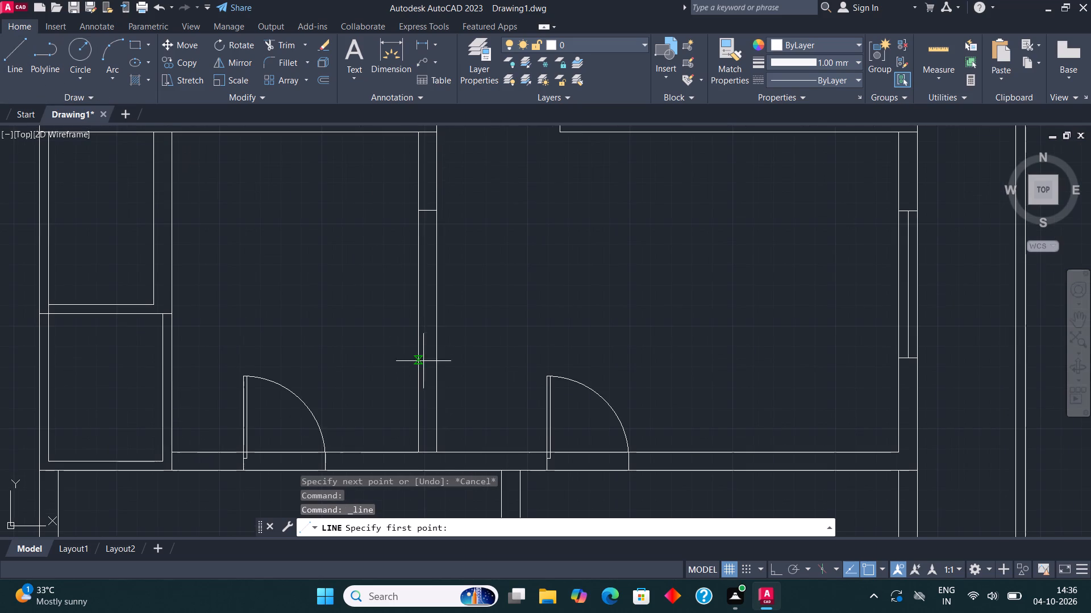
click(420, 377)
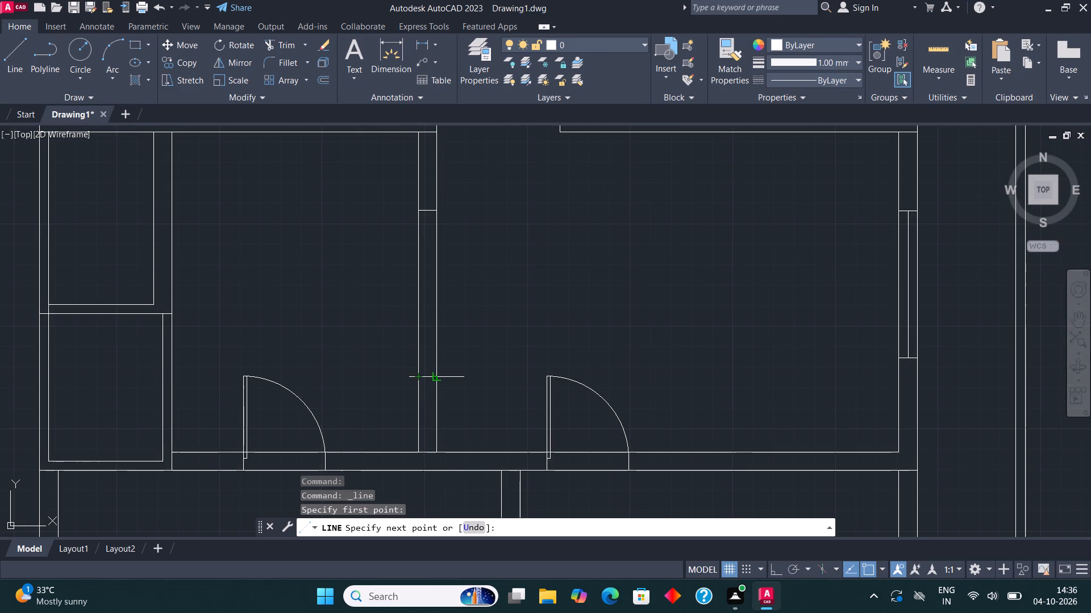
click(439, 375)
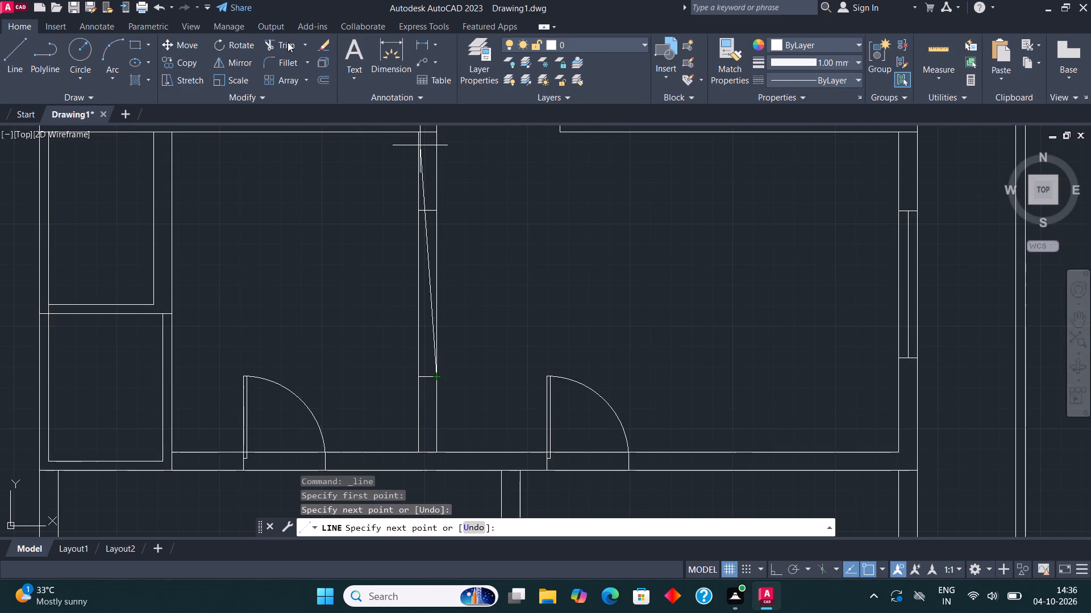
Trim both partition wall lines between the two short cross lines to open the wall between the two middle rooms.
click(288, 42)
drag(340, 298, 350, 298)
click(538, 270)
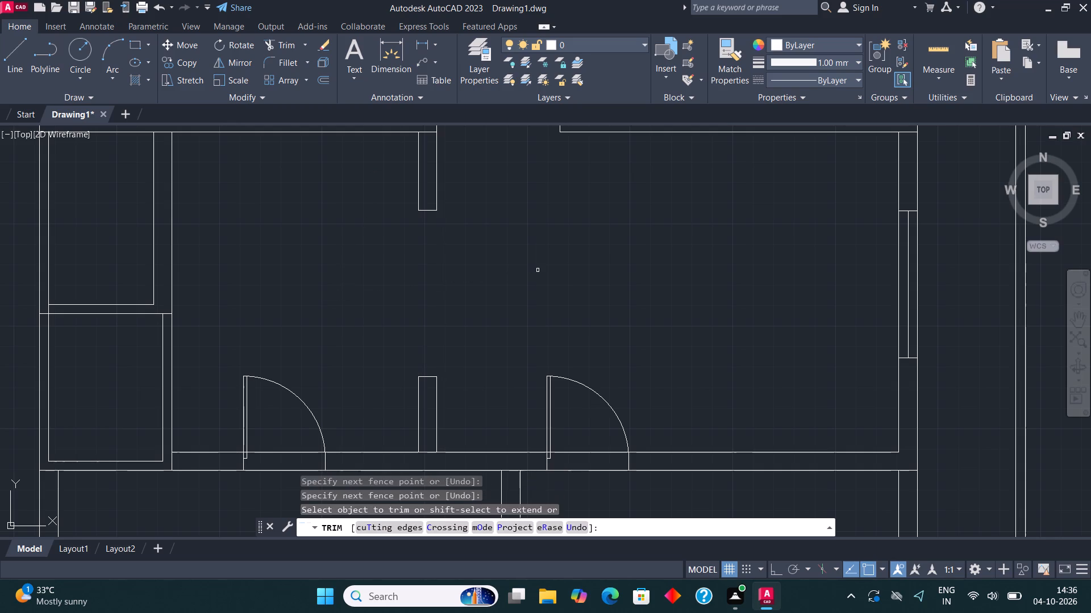
scroll(538, 269, down, 2)
key(Escape)
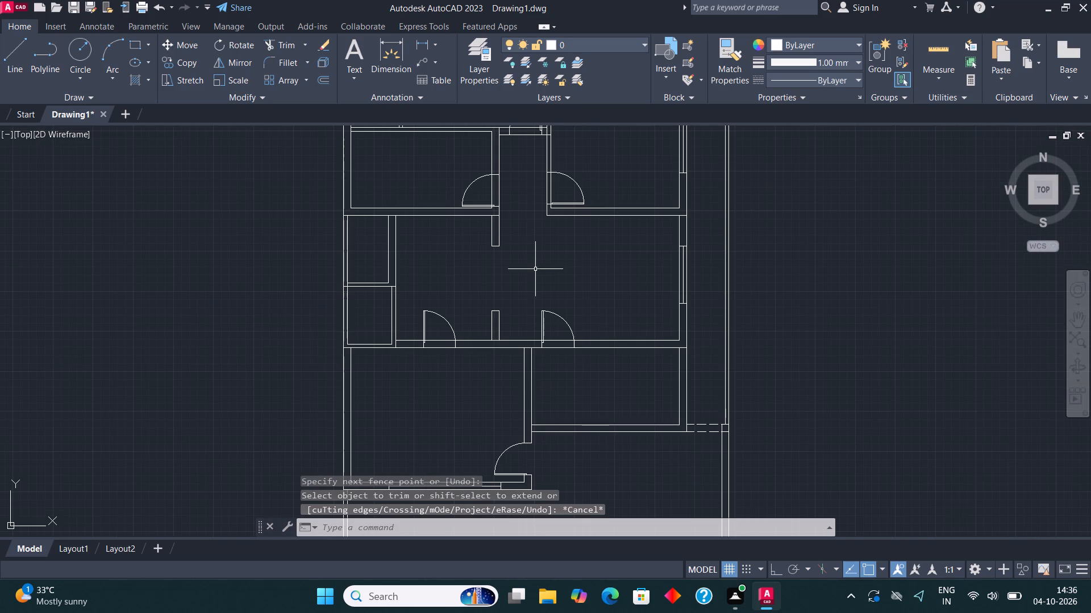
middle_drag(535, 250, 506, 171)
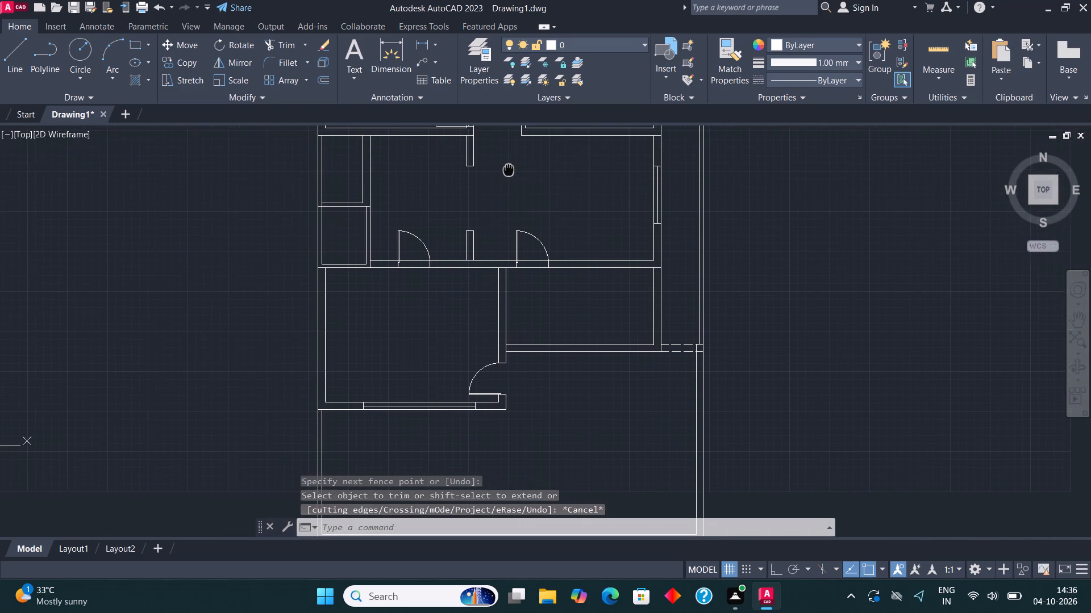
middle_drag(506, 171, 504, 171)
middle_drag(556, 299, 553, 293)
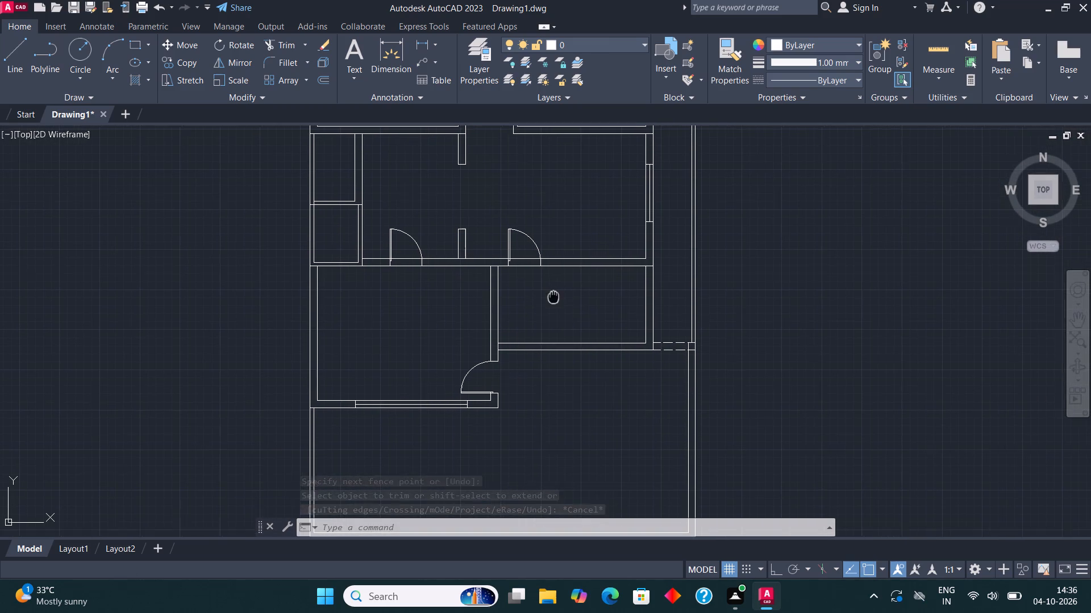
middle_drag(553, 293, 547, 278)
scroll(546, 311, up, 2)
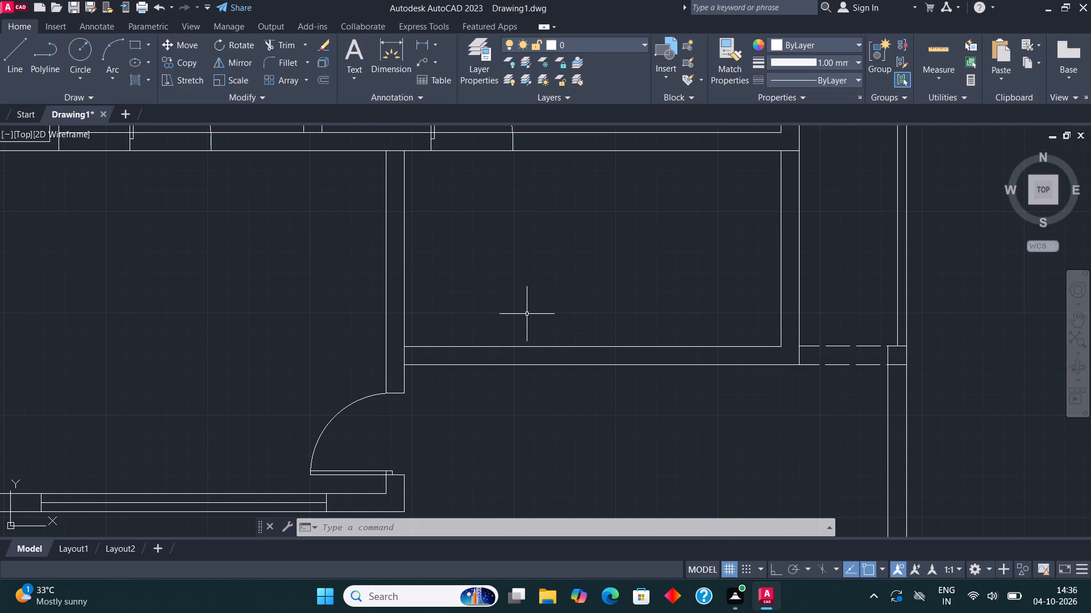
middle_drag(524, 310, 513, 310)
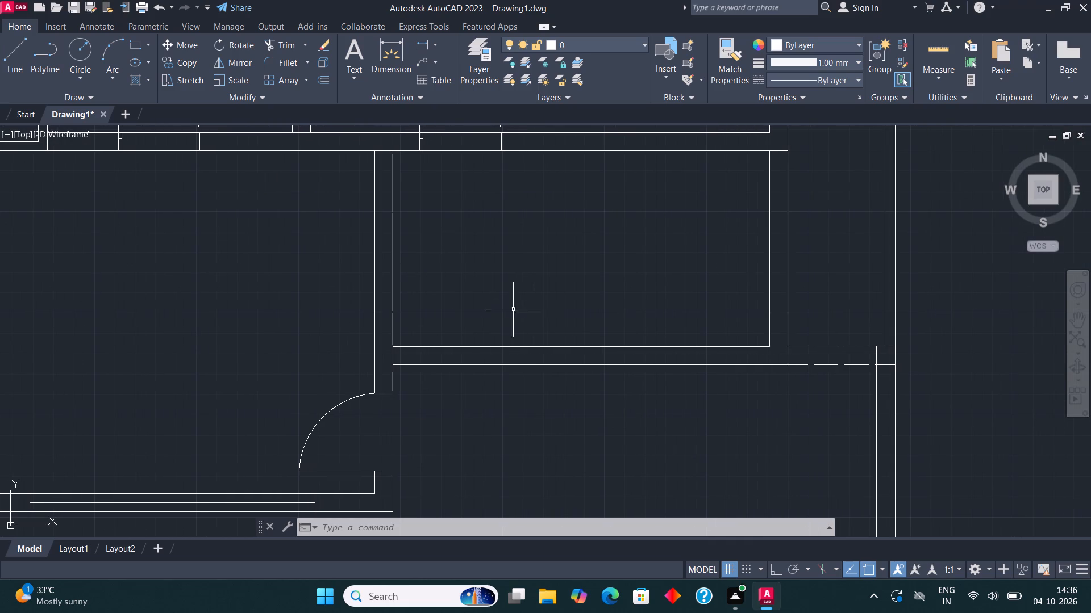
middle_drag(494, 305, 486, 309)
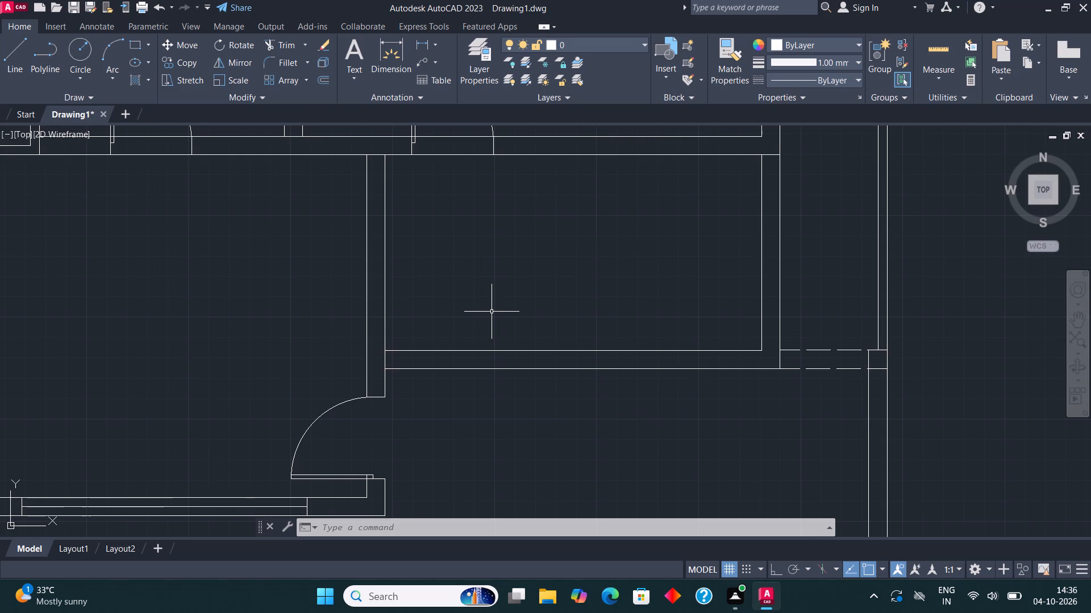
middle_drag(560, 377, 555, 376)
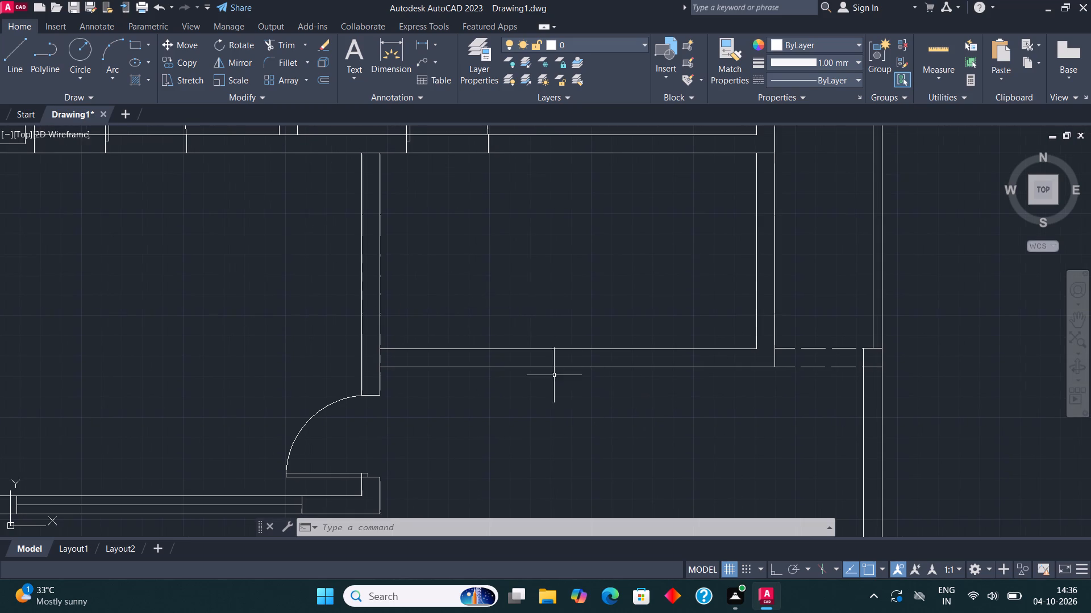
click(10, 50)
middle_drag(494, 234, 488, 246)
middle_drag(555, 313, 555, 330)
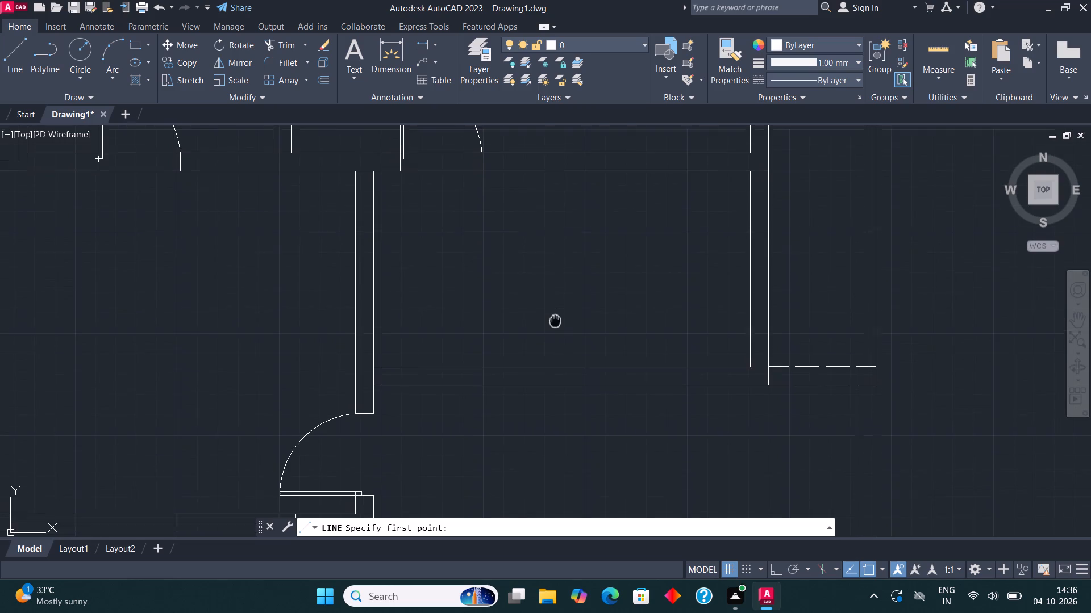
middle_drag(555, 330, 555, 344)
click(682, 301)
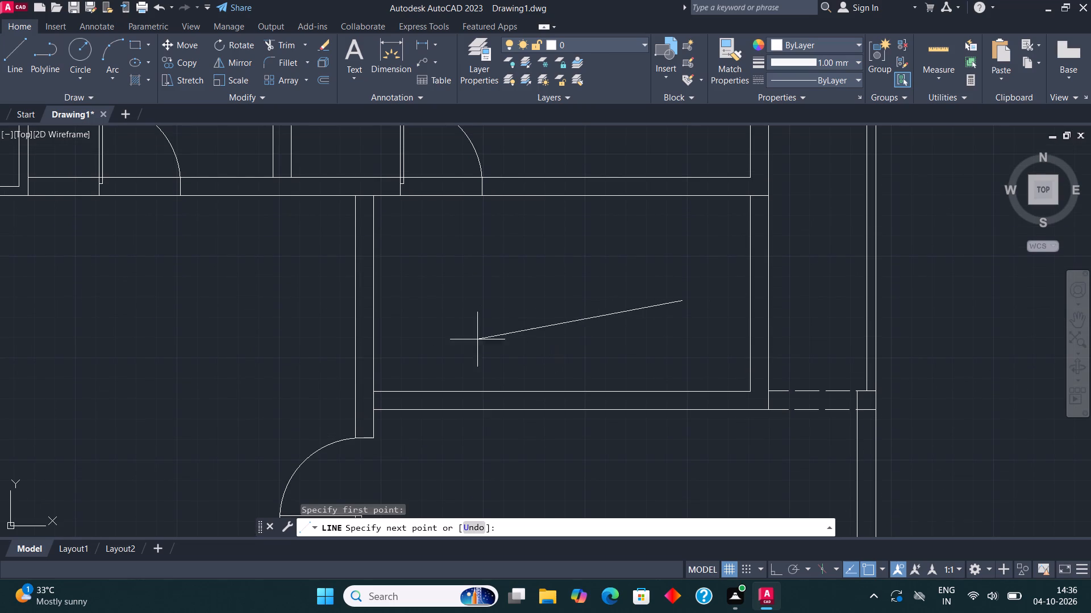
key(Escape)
Draw a horizontal line with Ortho on from the midpoint of the lower-right room's inner right wall, stopping short of its left wall.
click(14, 52)
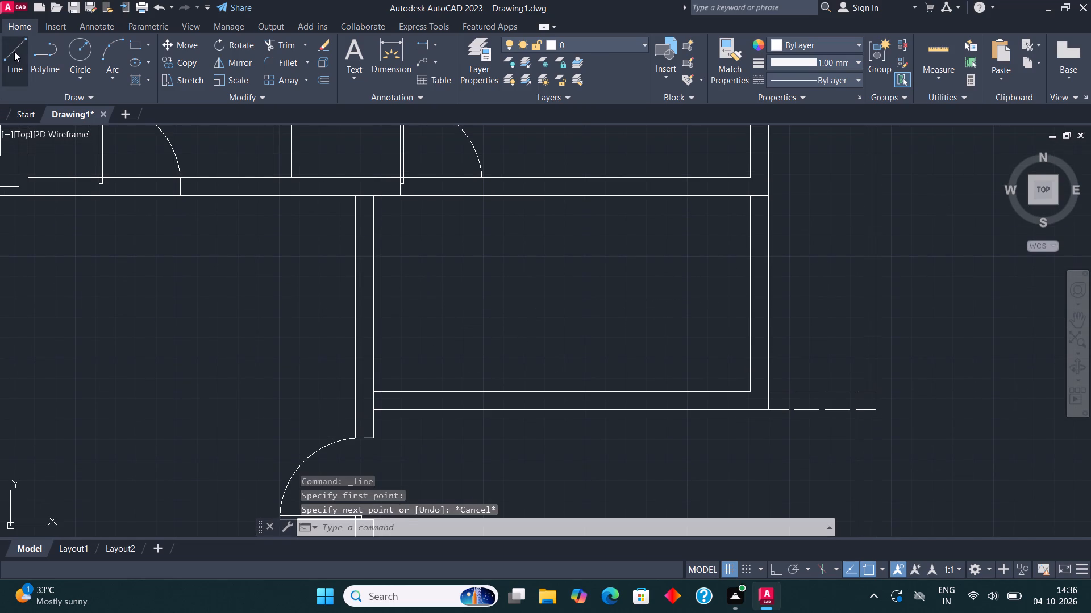
click(752, 292)
key(F8)
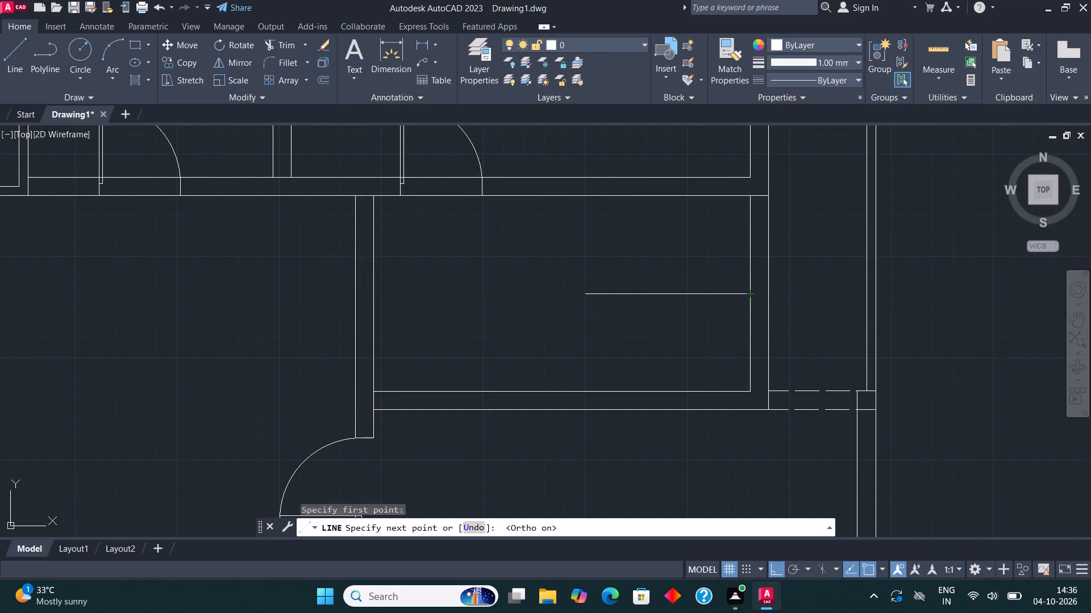
click(516, 292)
Draw connected lines from the lower-right room's inner lower-left corner: 3' and 2' along the bottom wall, and up to the top wall.
click(6, 48)
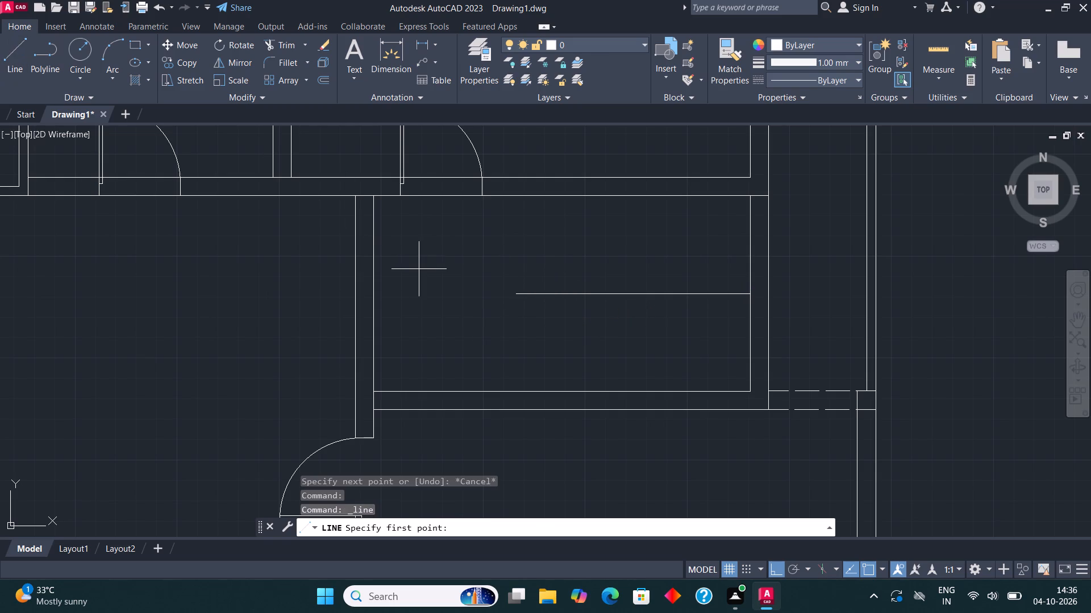
click(369, 394)
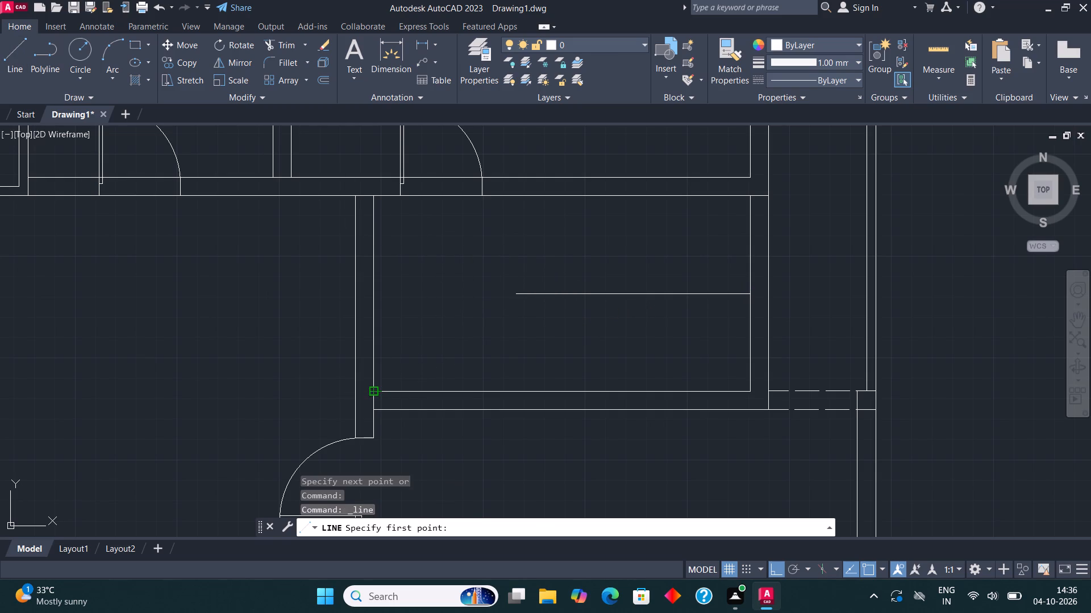
text(3')
key(Return)
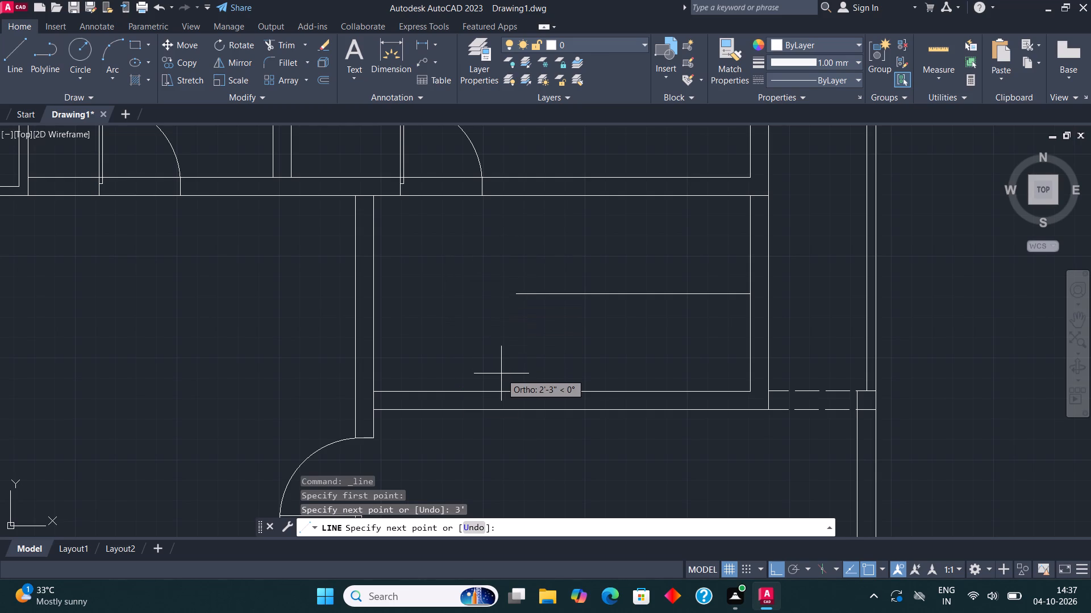
text(2')
key(Return)
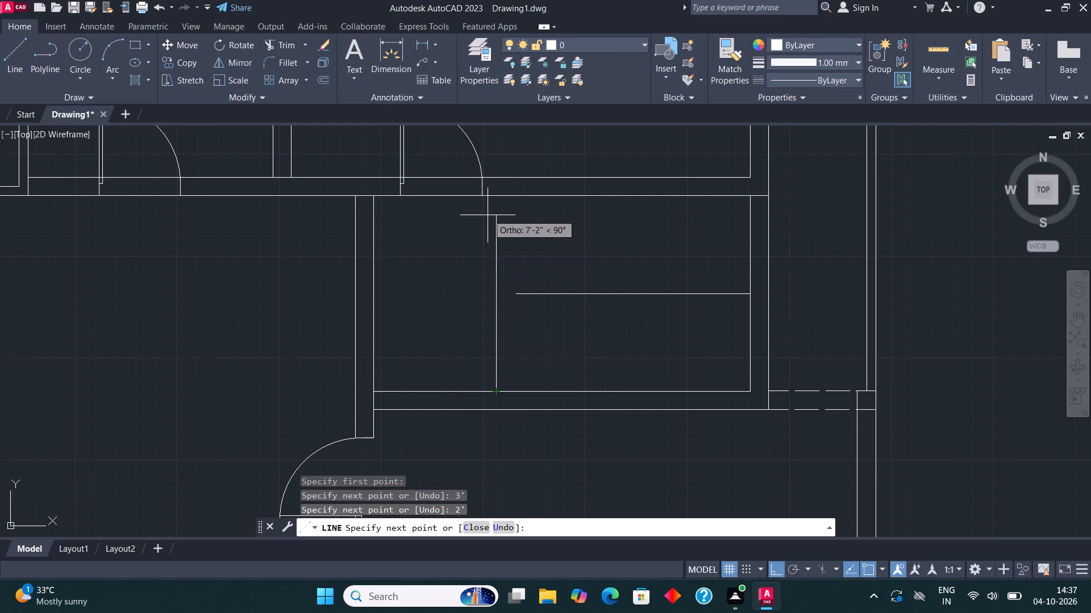
click(498, 192)
key(Escape)
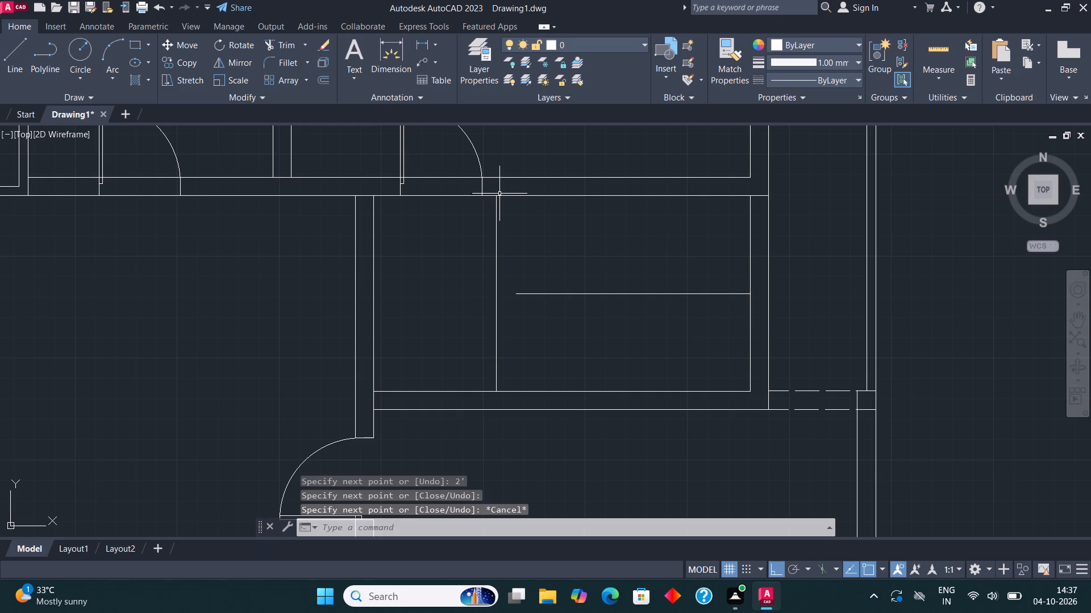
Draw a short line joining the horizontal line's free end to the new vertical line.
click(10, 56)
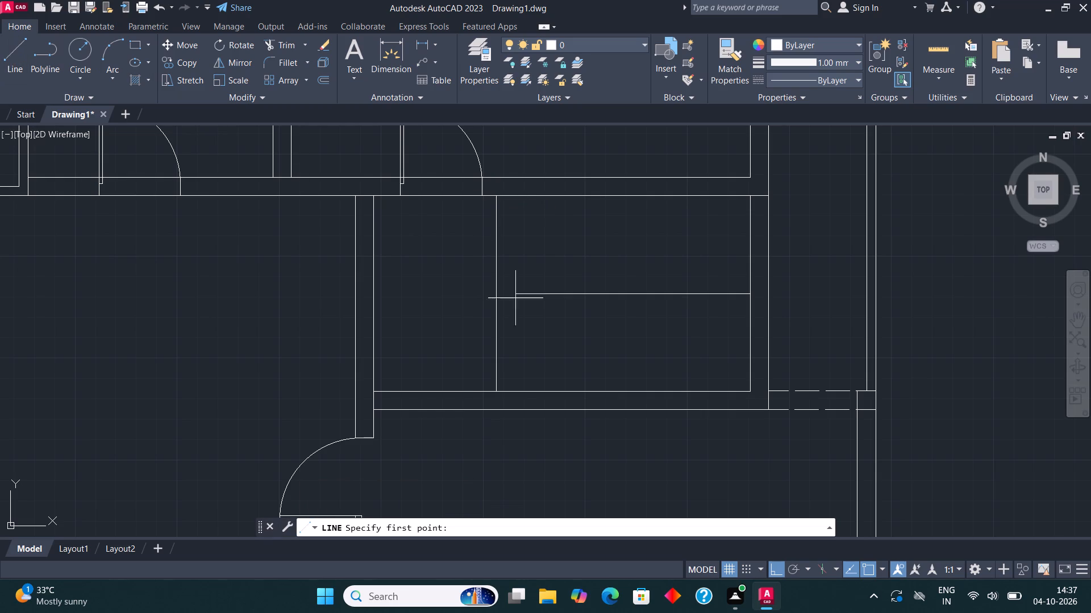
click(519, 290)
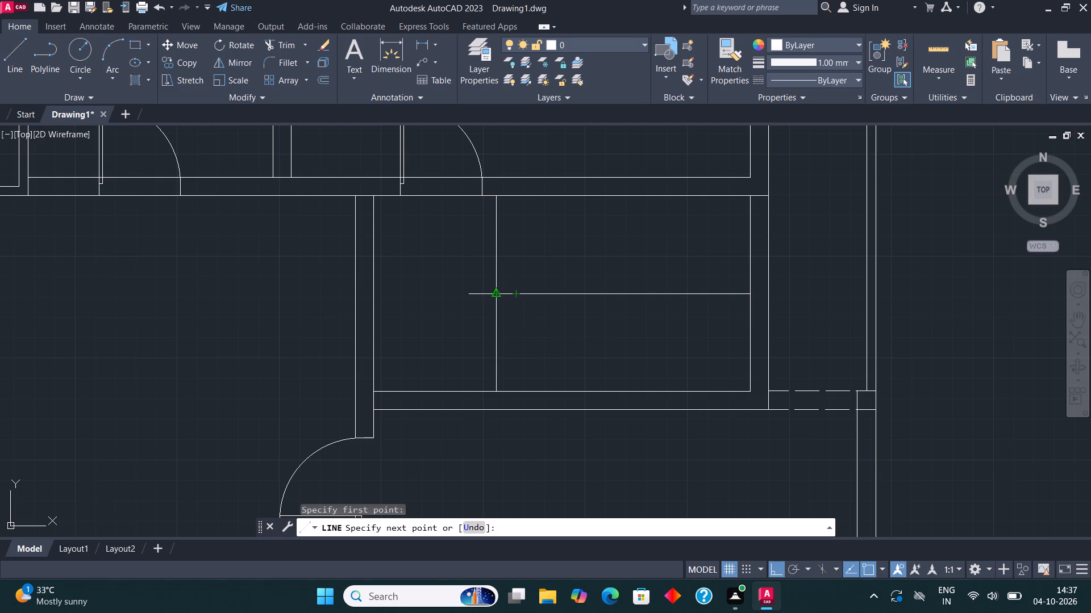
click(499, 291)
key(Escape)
Stretch the left end of the horizontal middle line onto the vertical line.
middle_drag(581, 288, 505, 289)
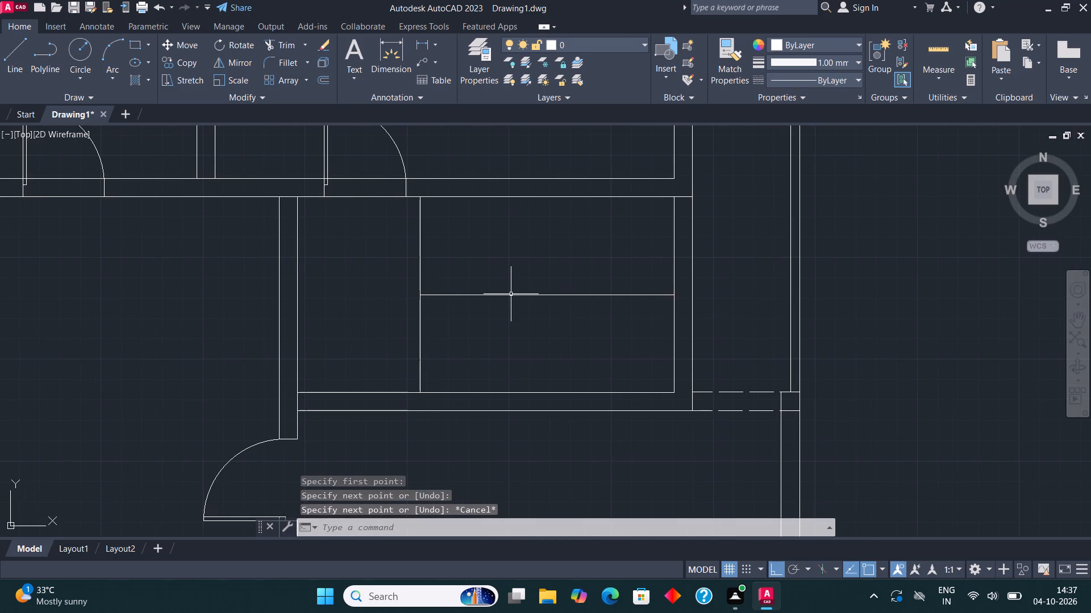
click(513, 295)
scroll(431, 282, up, 2)
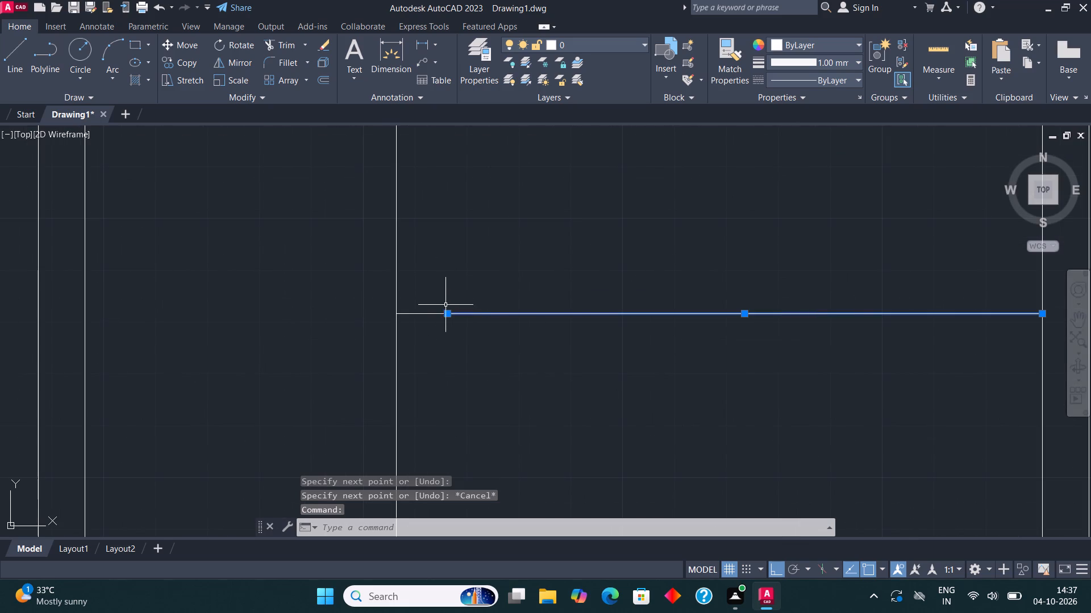
click(447, 311)
click(399, 316)
scroll(399, 316, down, 2)
key(Escape)
Offset the horizontal middle line 2" to both sides, above and below.
click(503, 316)
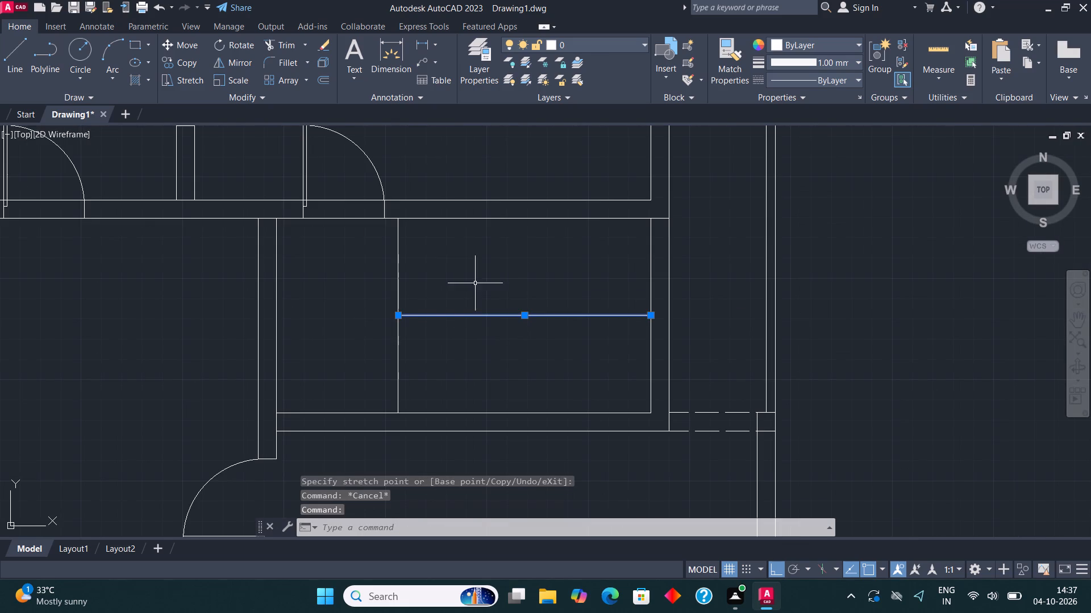
click(324, 80)
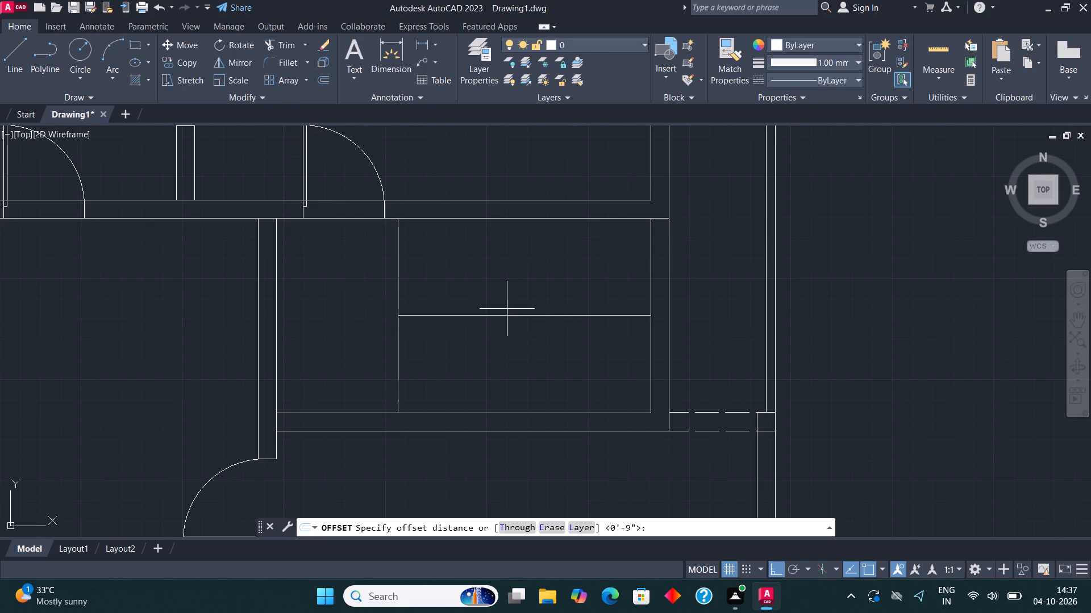
click(506, 318)
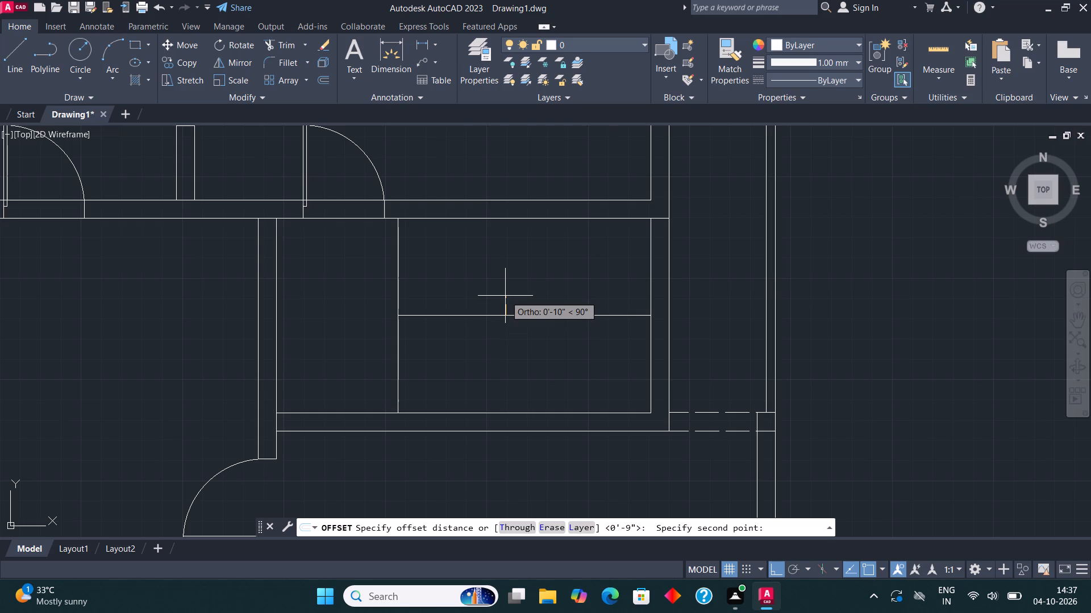
text(2")
key(Return)
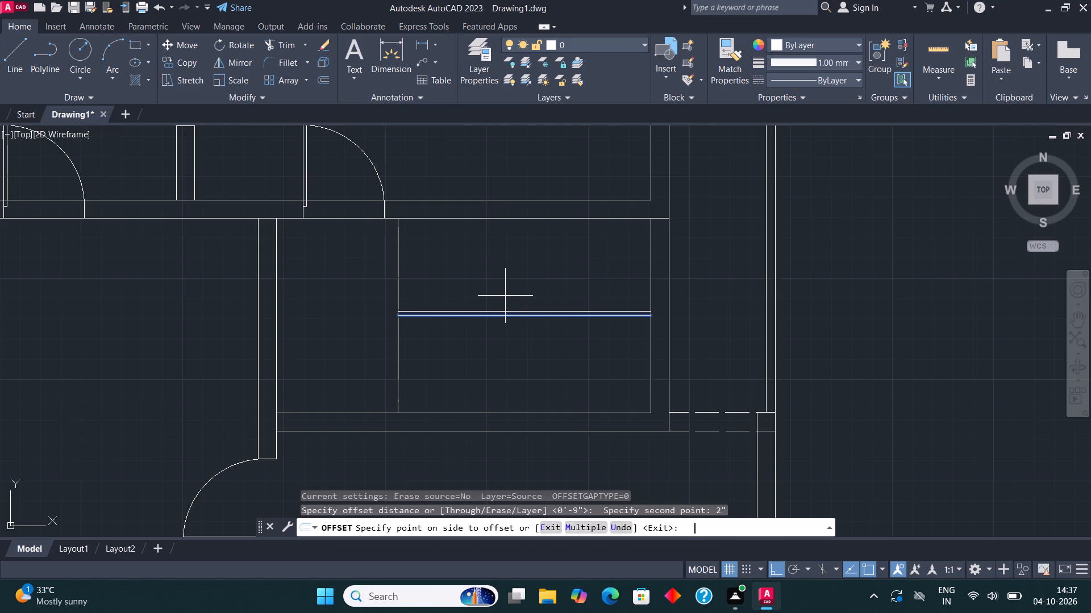
click(508, 283)
click(510, 317)
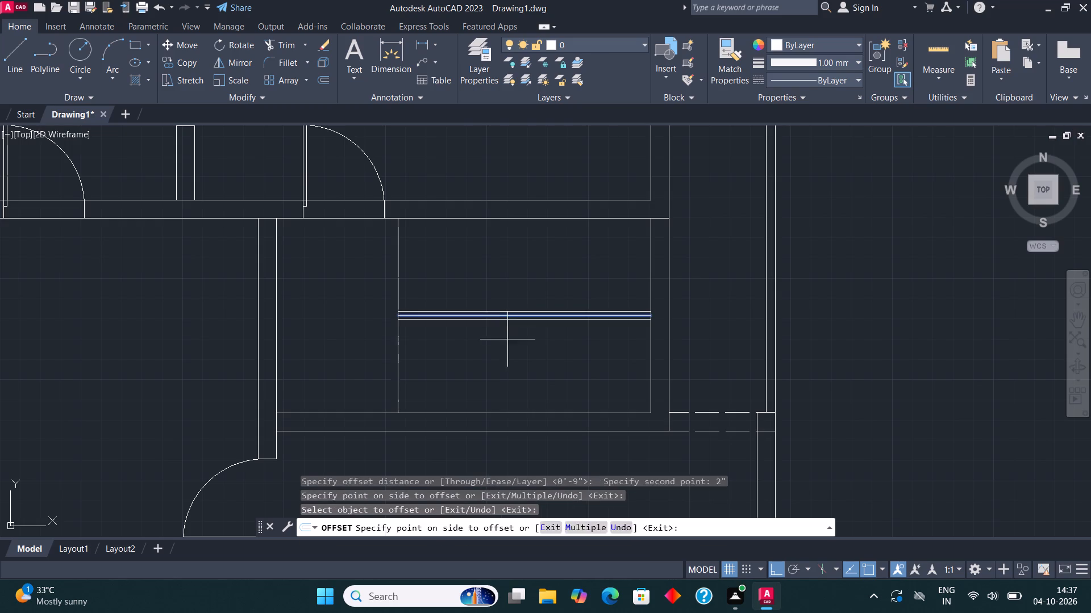
click(507, 339)
key(Escape)
Erase the original horizontal middle line and the short joining line between the two offset lines.
click(505, 314)
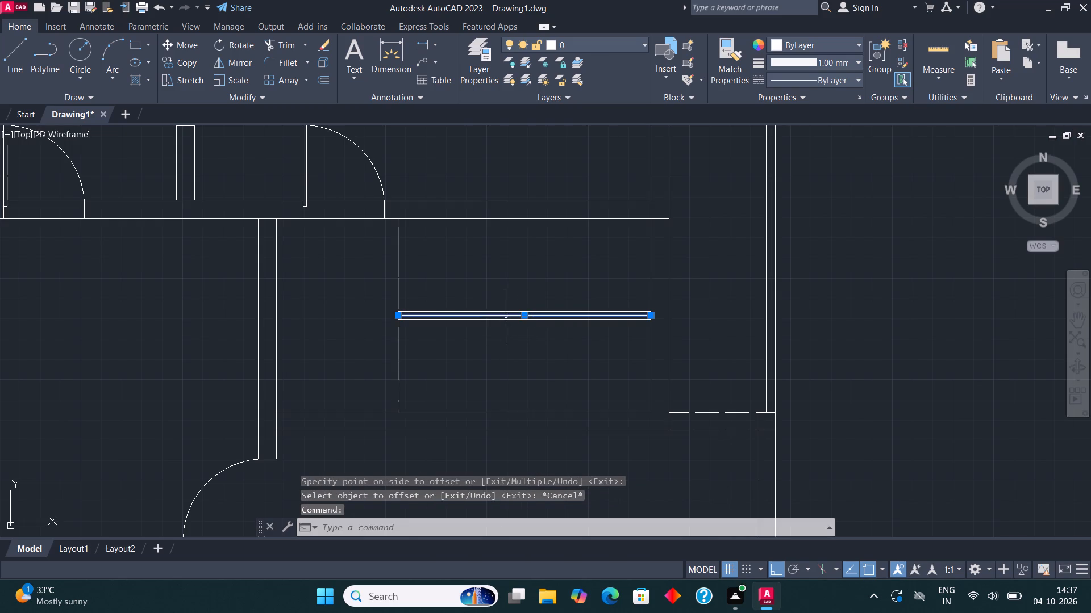
key(Delete)
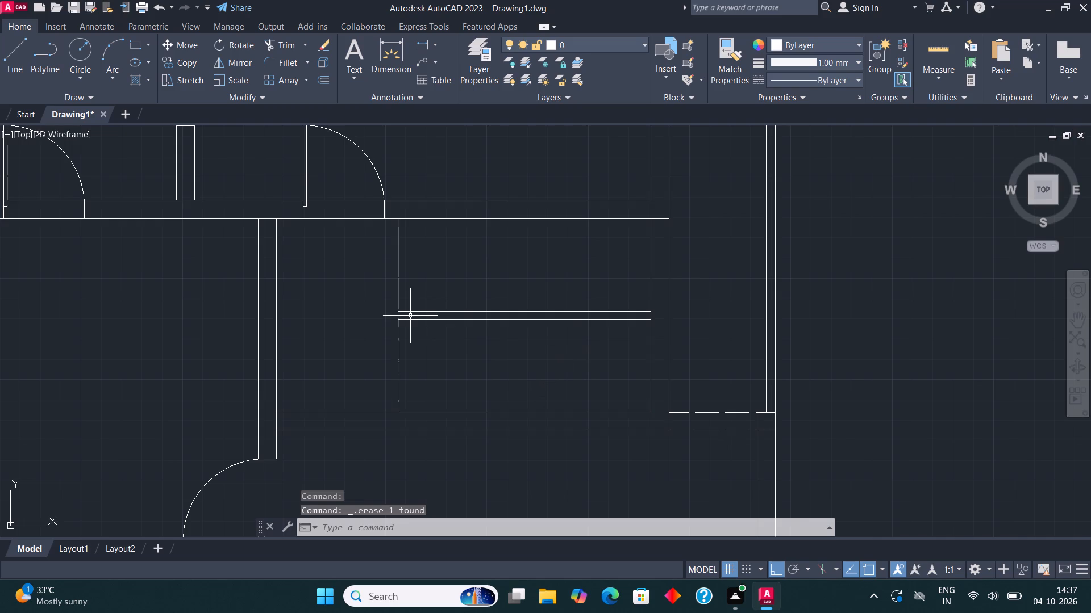
click(410, 316)
key(Delete)
Offset the inner right wall line of the lower-right room.
click(650, 285)
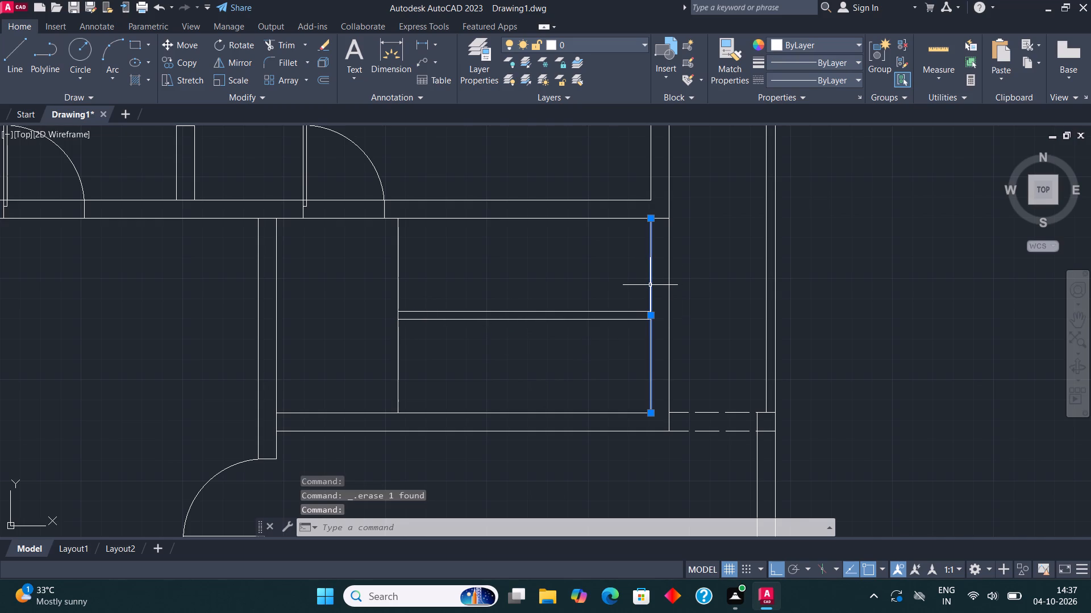
click(325, 82)
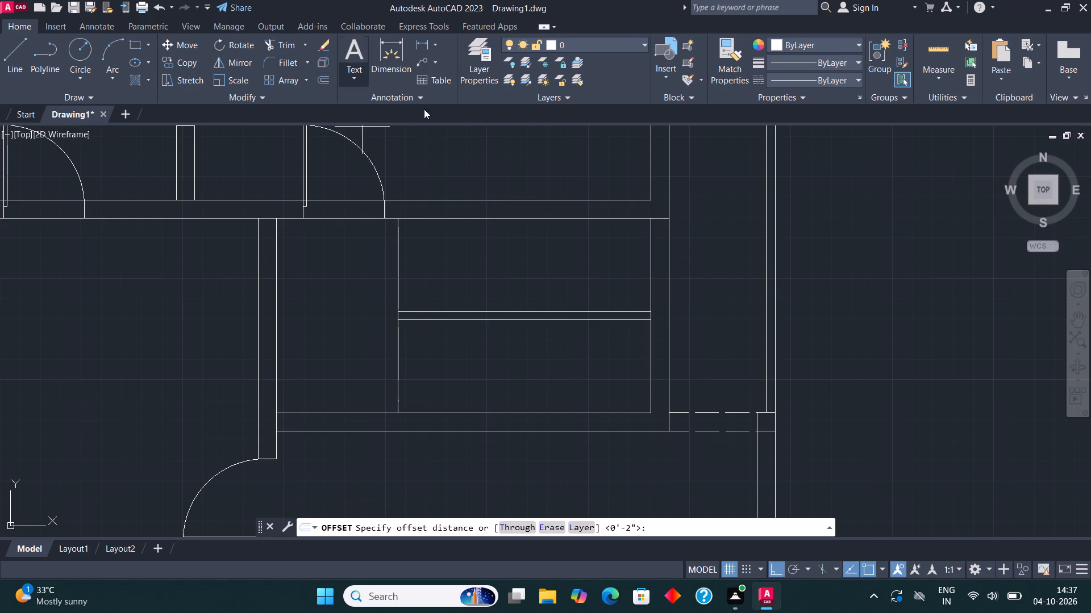
click(650, 286)
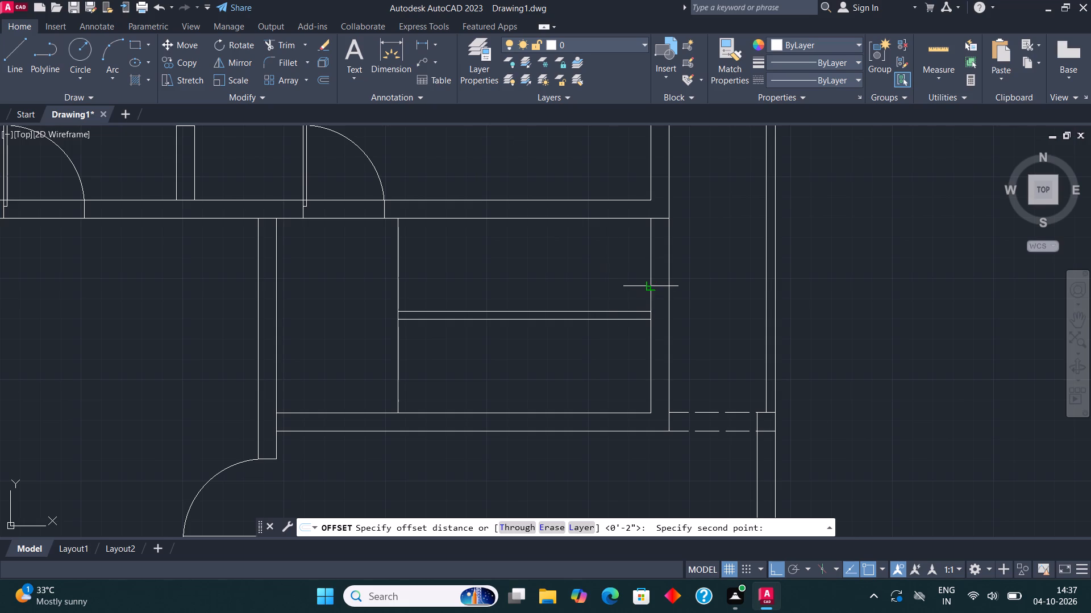
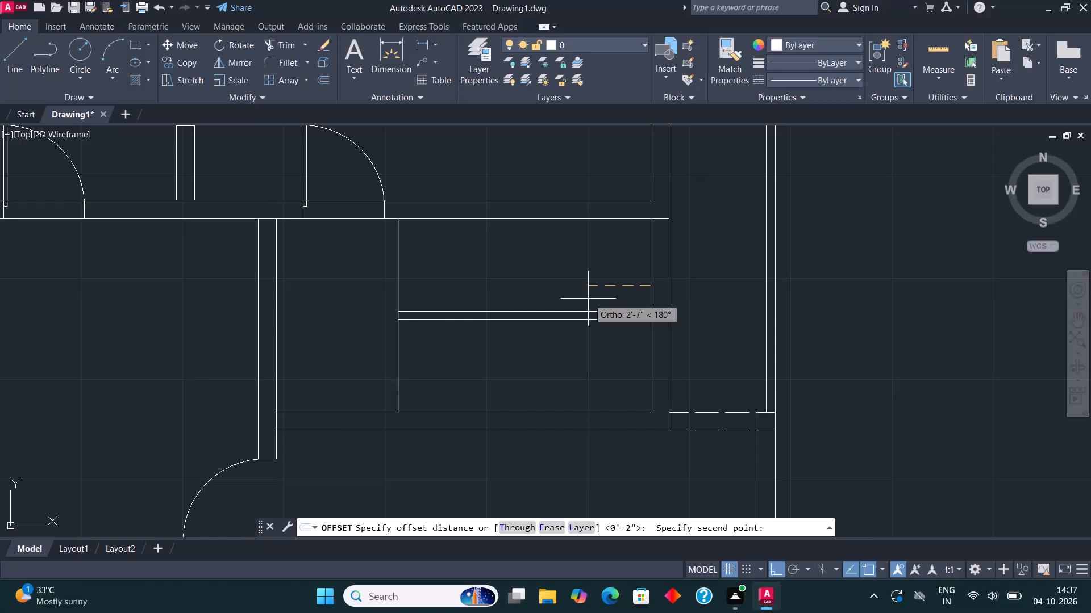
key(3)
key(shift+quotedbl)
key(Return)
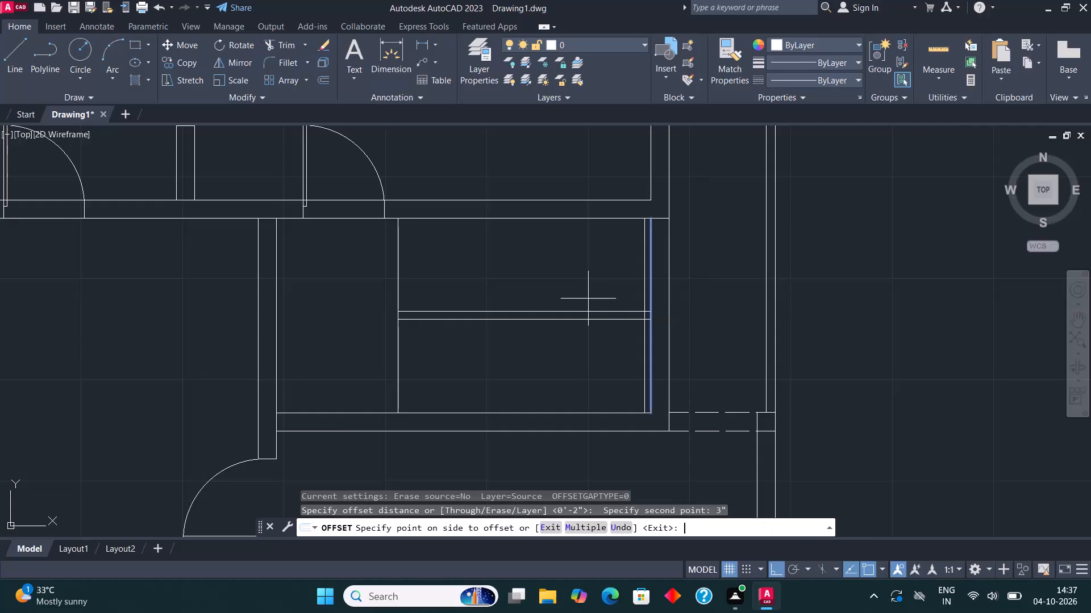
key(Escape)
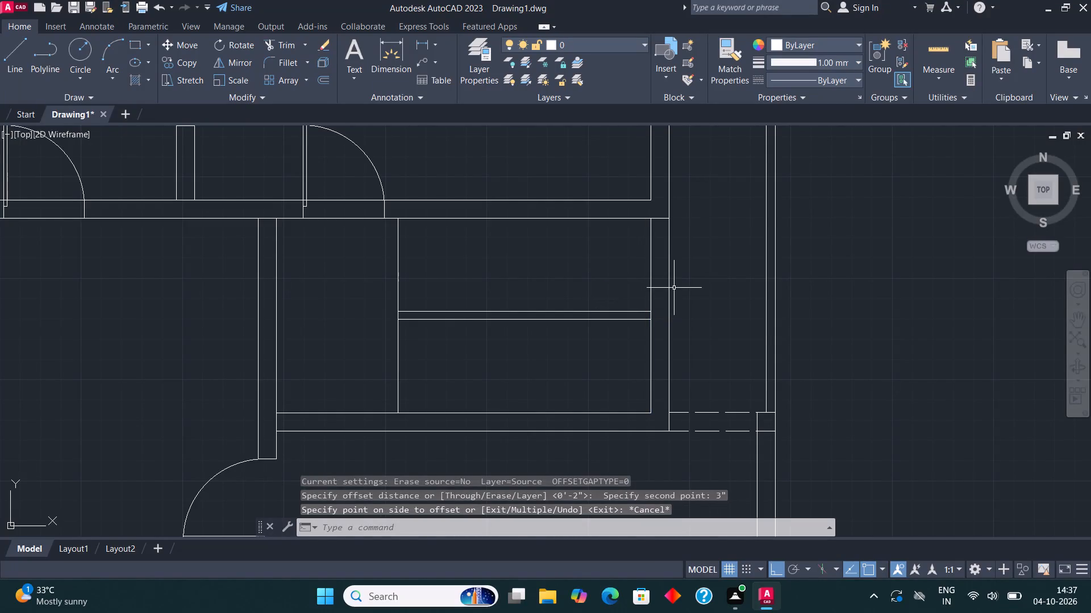
Draw a line from the room's lower-right inner corner 3' left along the bottom wall, continuing vertically up to the top wall.
click(23, 66)
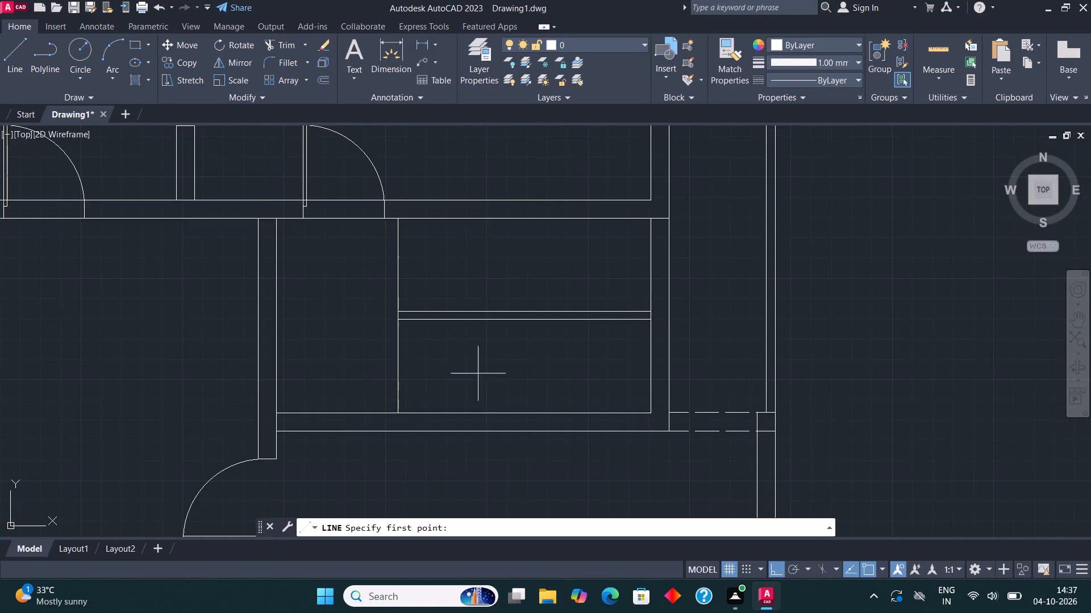
click(651, 413)
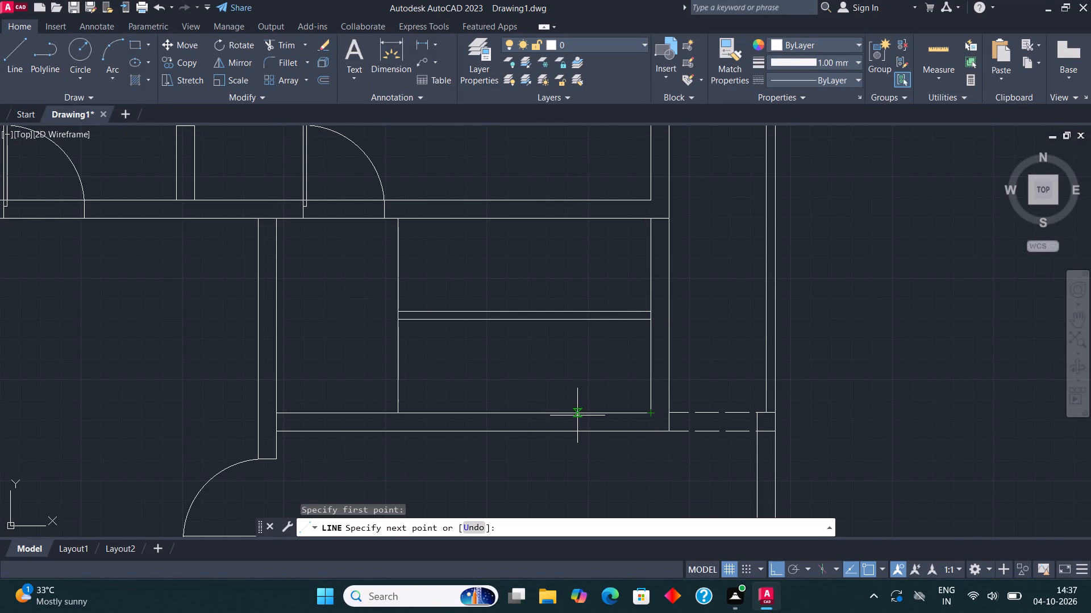
text(3')
key(Return)
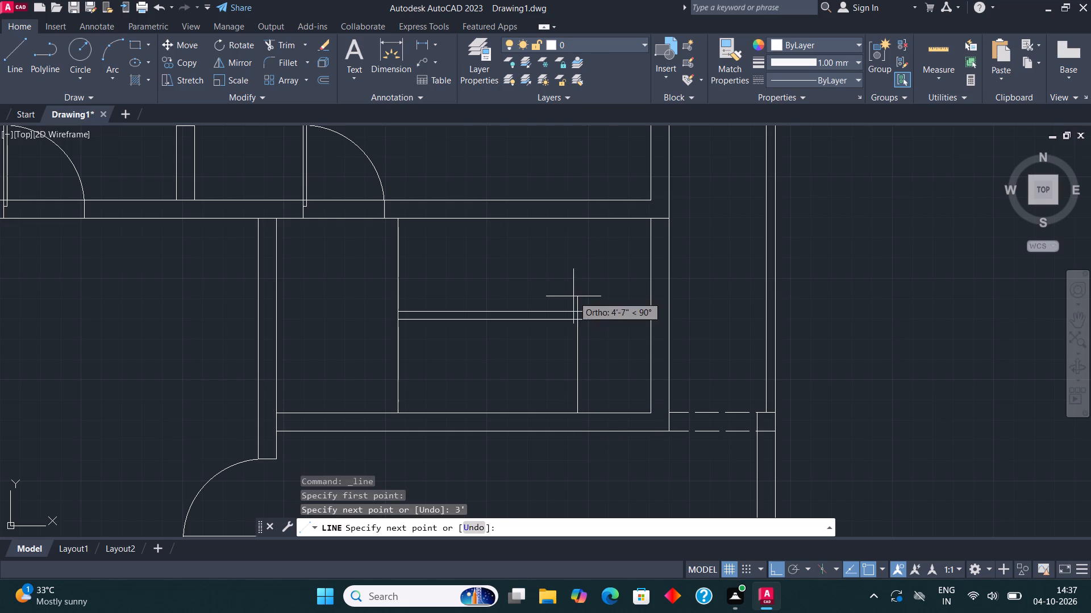
click(576, 219)
key(Escape)
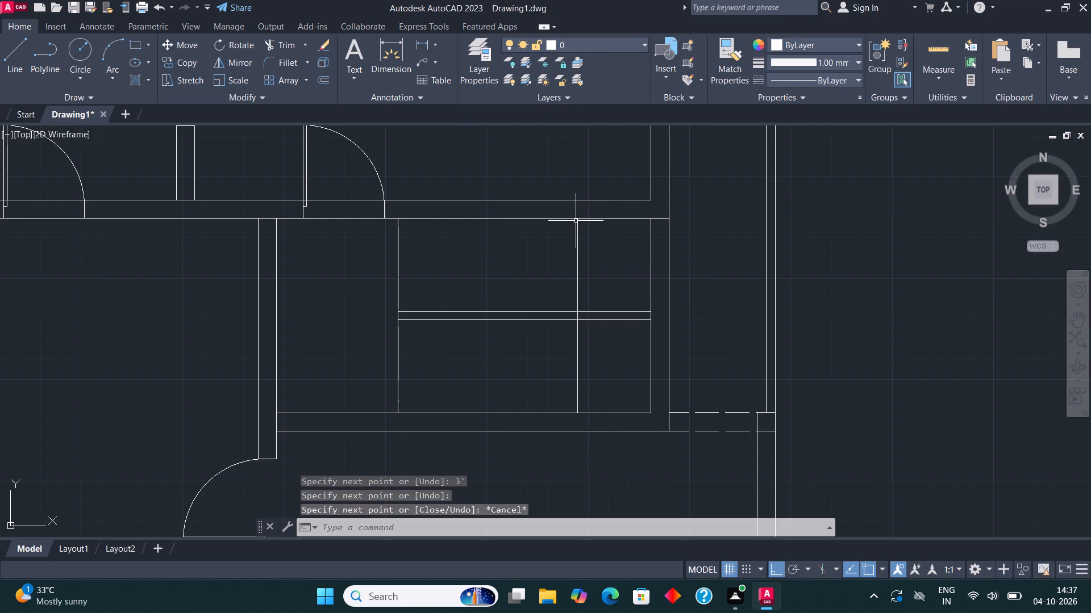
Trim the two horizontal middle lines between the new vertical line and the inner right wall.
click(277, 41)
drag(623, 345, 622, 339)
click(619, 275)
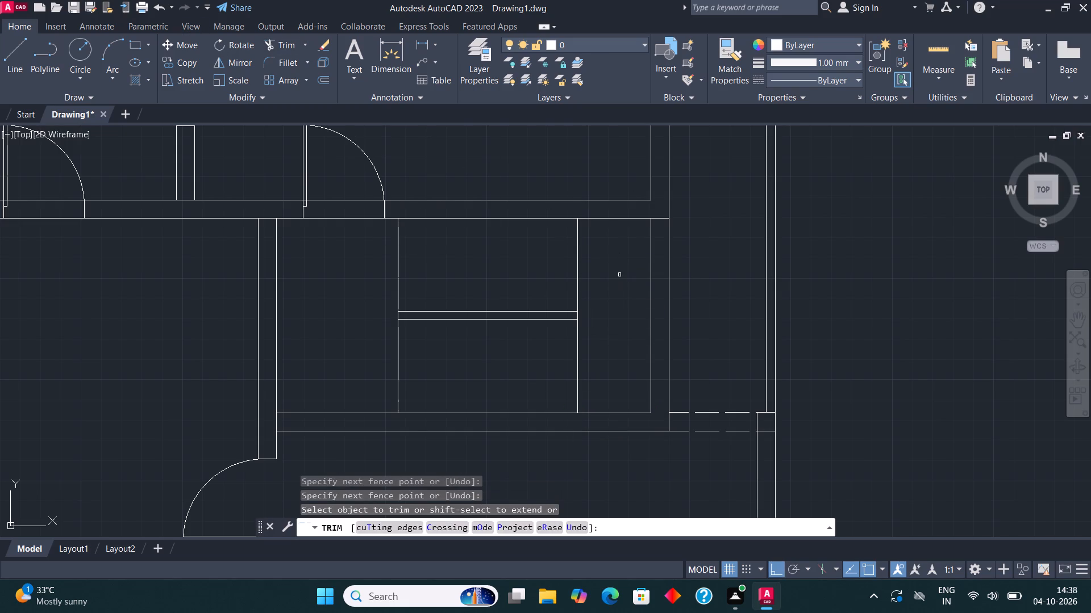
key(Escape)
Draw a horizontal line from the midpoint of the new vertical line across to the inner right wall.
middle_drag(578, 297, 529, 296)
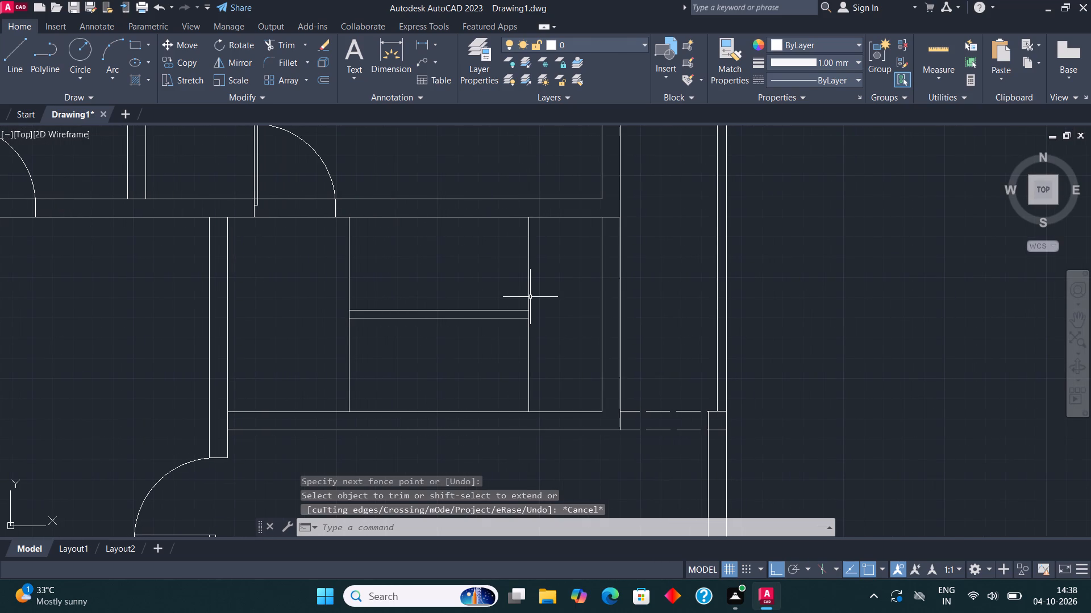
click(11, 48)
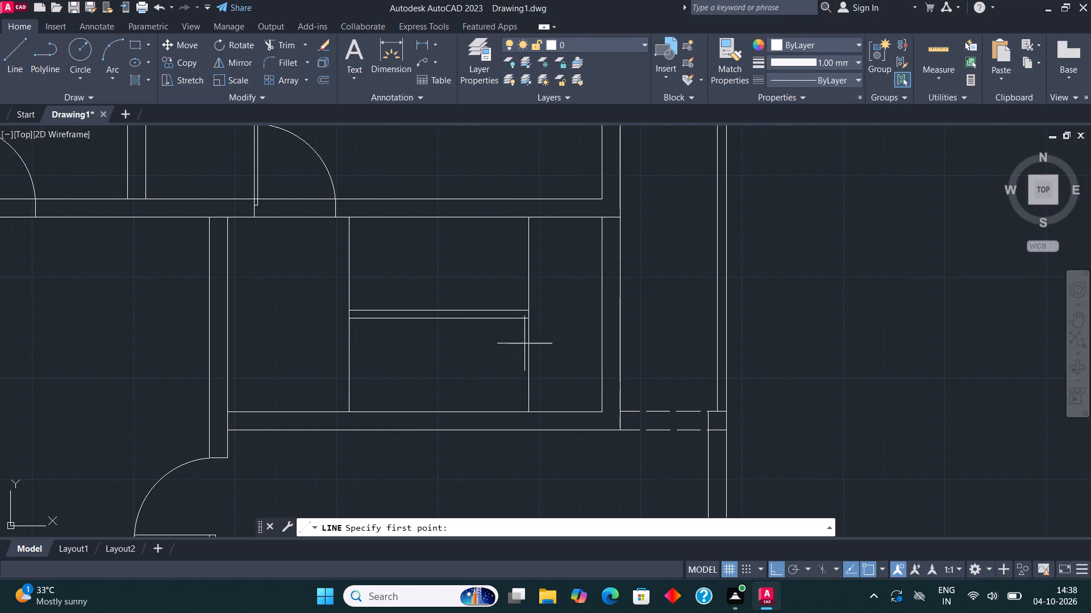
scroll(543, 317, up, 3)
click(474, 308)
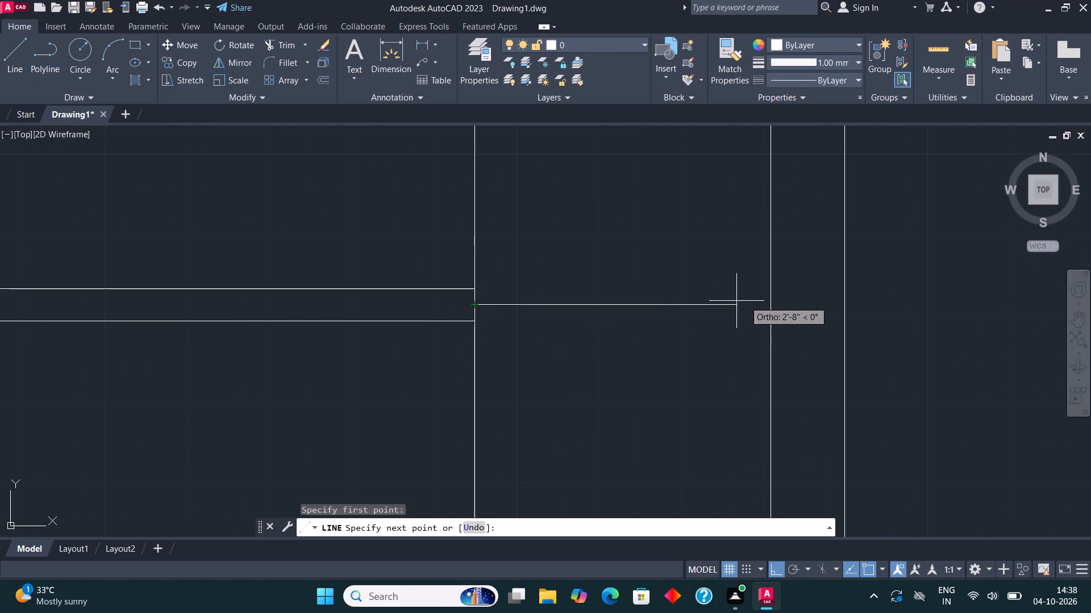
click(769, 303)
scroll(638, 362, down, 2)
key(Escape)
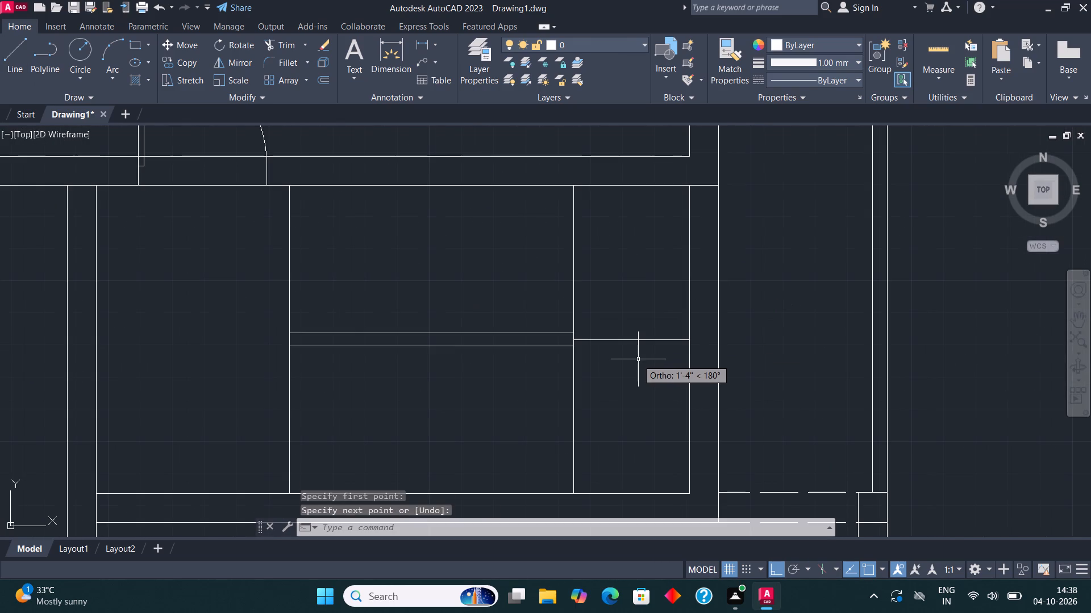
With ortho off, draw a diagonal landing line from the vertical line's midpoint to the room's upper-right inner corner.
middle_drag(663, 338, 675, 295)
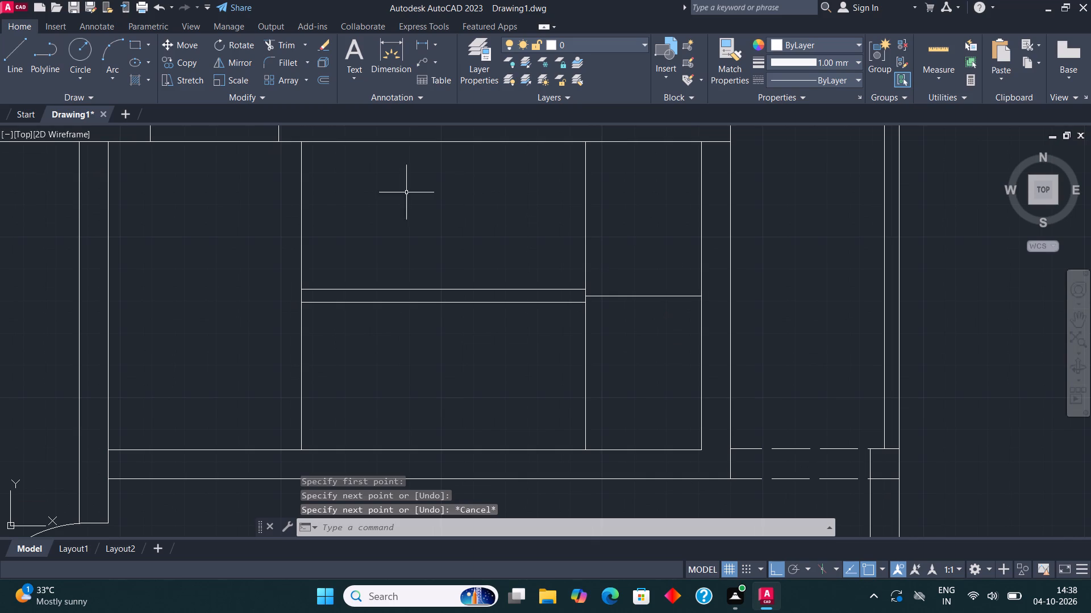
click(16, 43)
key(F8)
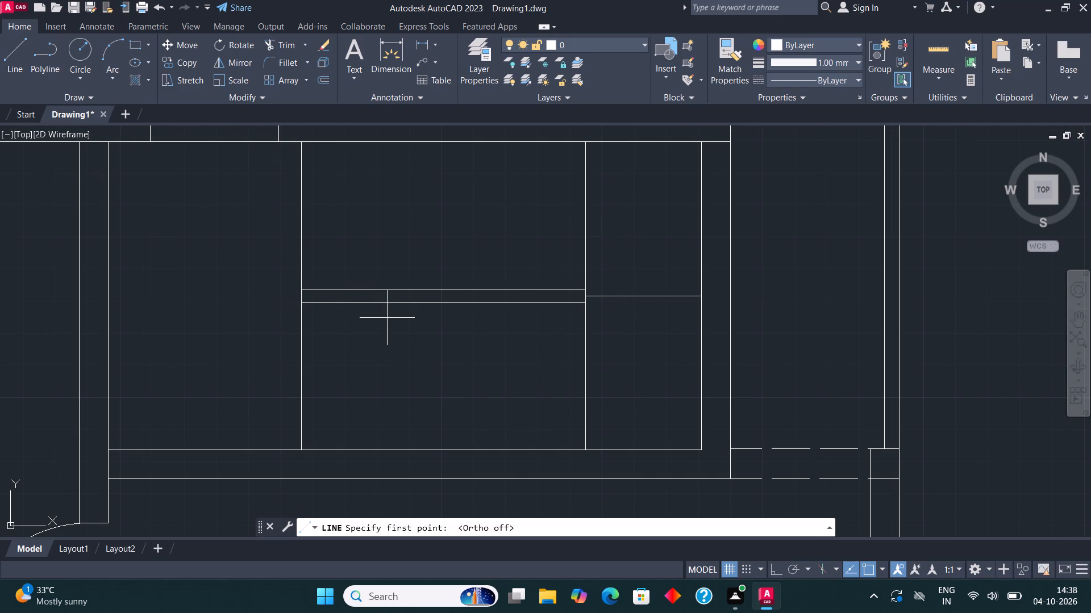
click(588, 293)
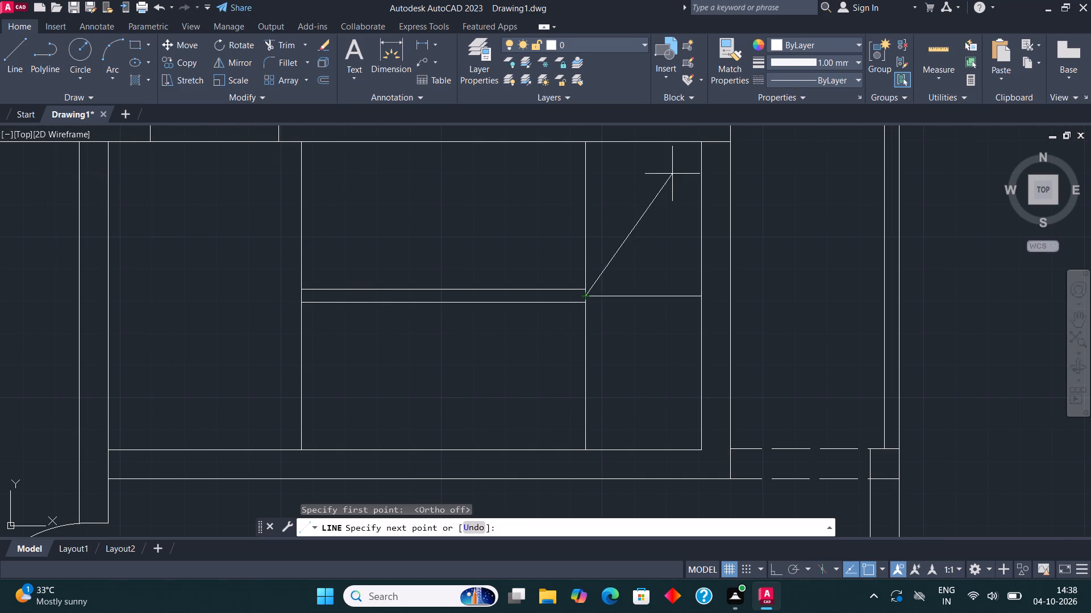
click(697, 145)
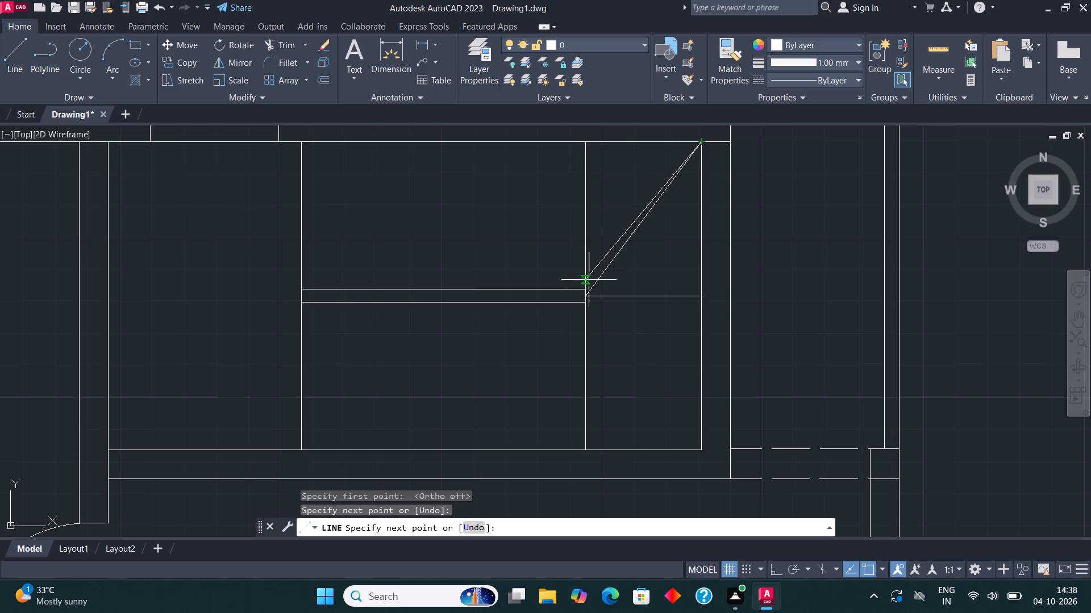
key(Escape)
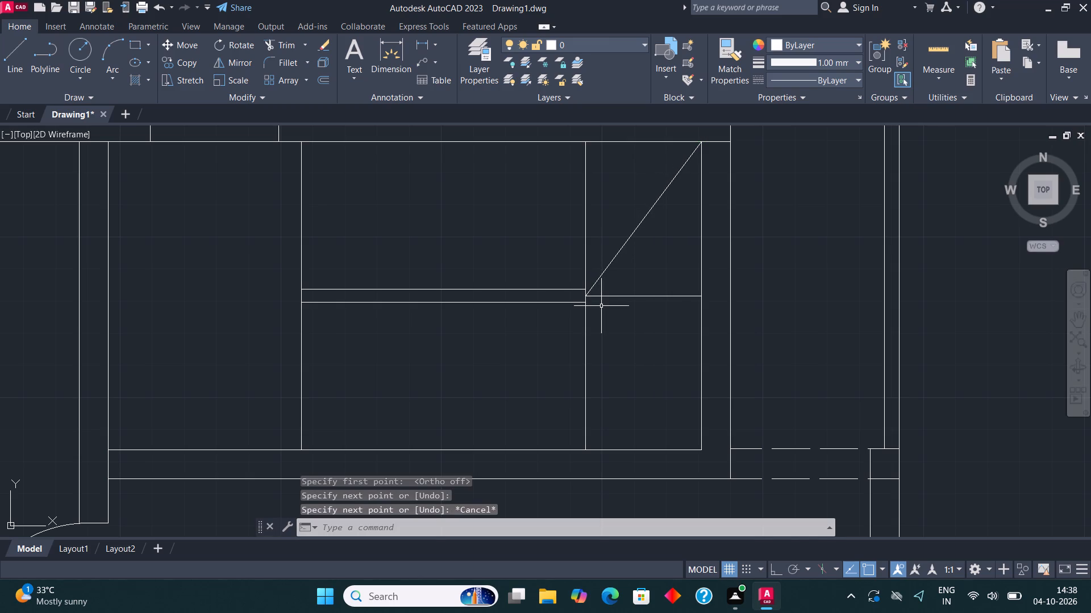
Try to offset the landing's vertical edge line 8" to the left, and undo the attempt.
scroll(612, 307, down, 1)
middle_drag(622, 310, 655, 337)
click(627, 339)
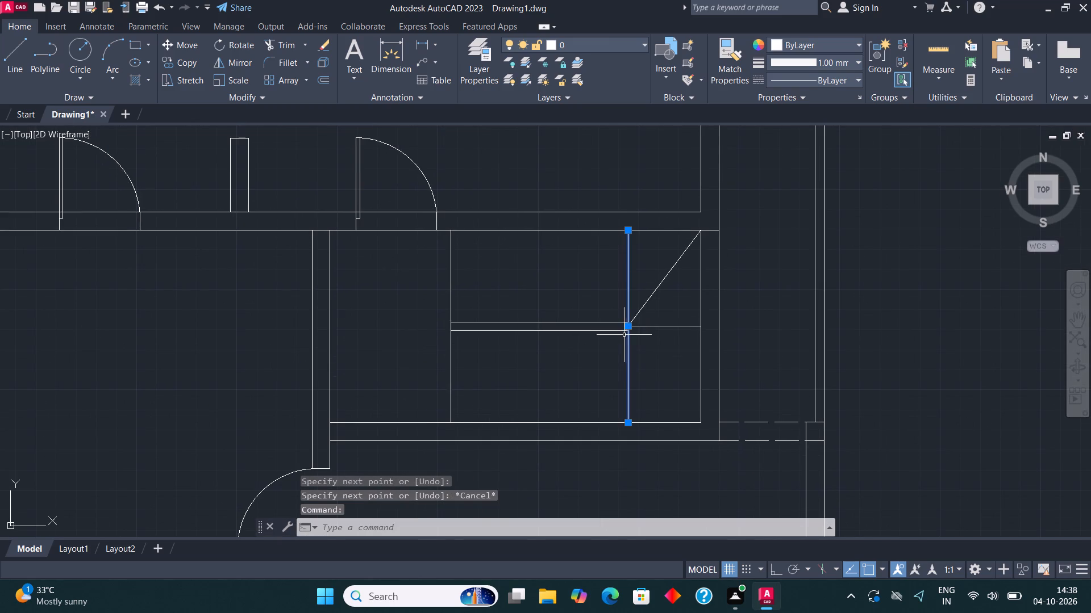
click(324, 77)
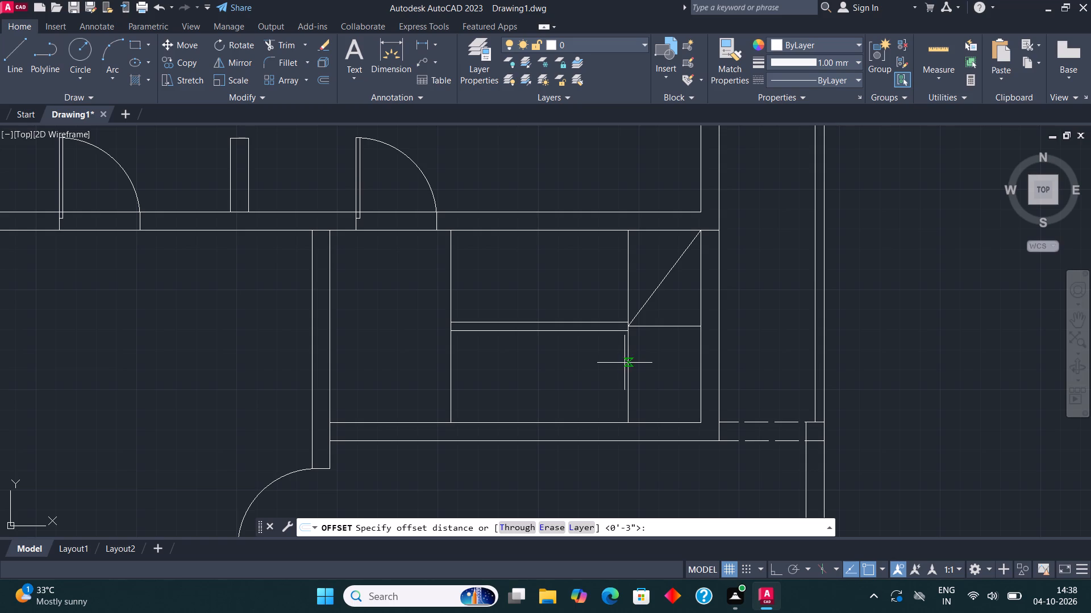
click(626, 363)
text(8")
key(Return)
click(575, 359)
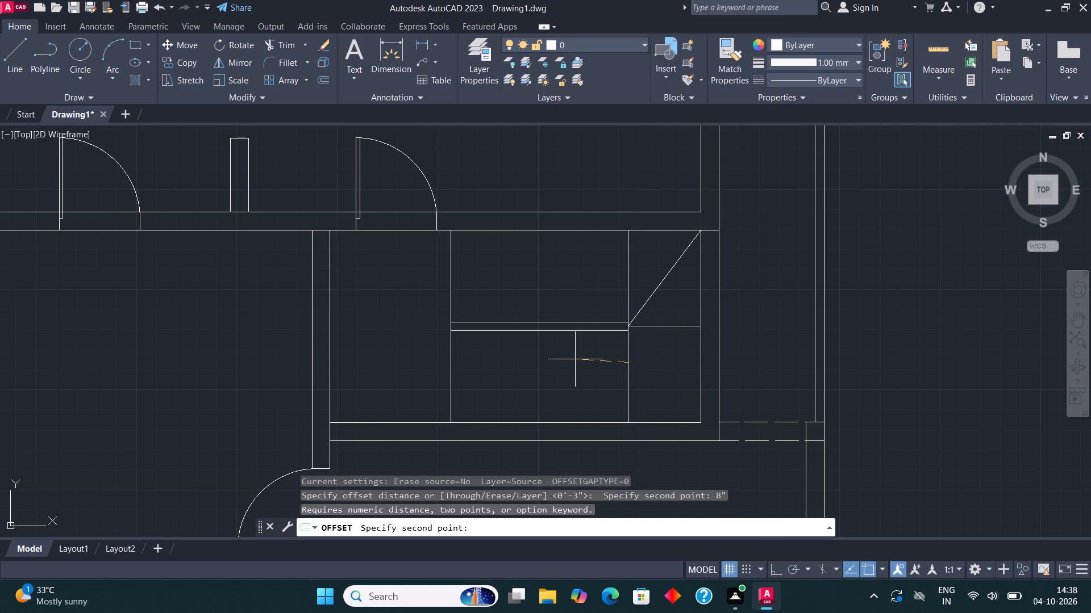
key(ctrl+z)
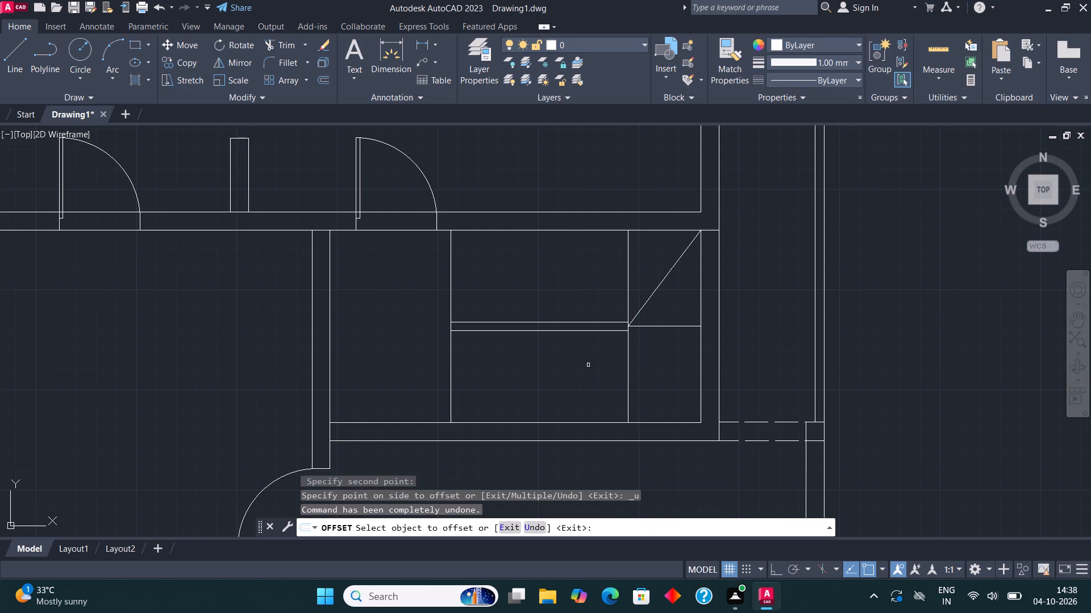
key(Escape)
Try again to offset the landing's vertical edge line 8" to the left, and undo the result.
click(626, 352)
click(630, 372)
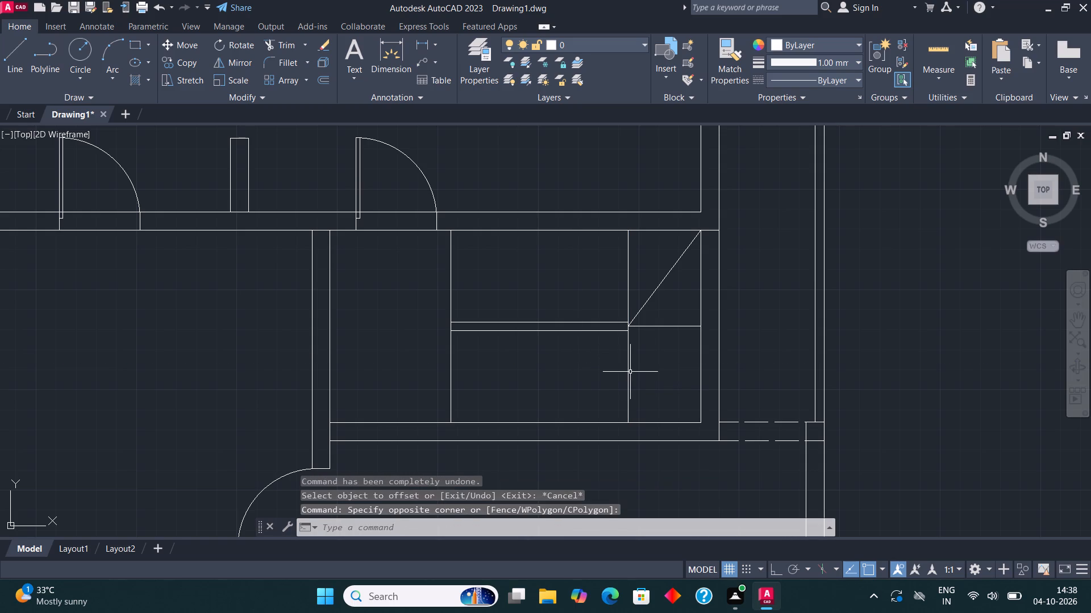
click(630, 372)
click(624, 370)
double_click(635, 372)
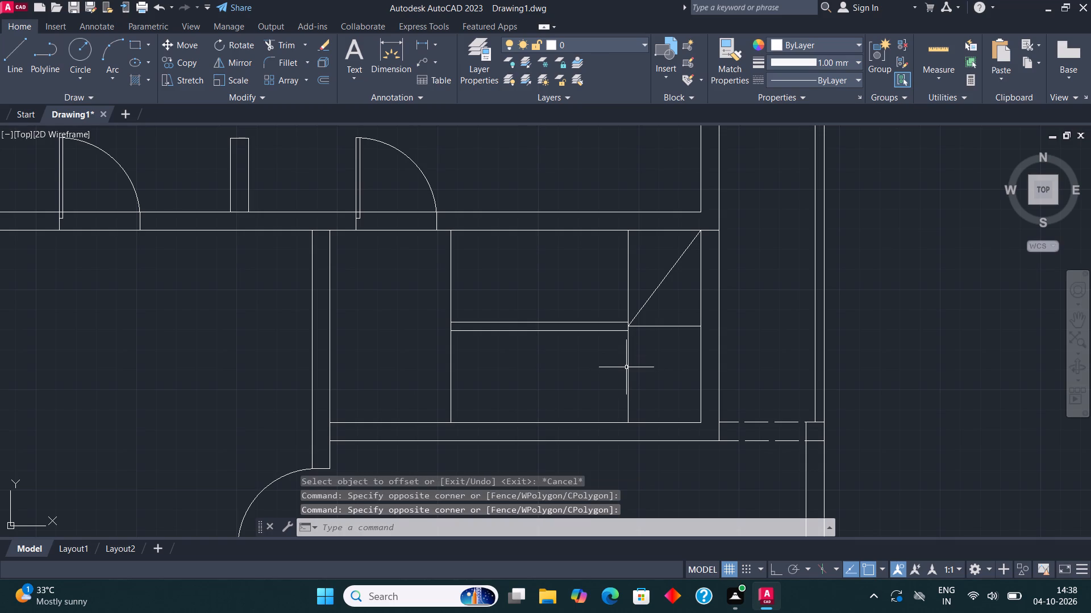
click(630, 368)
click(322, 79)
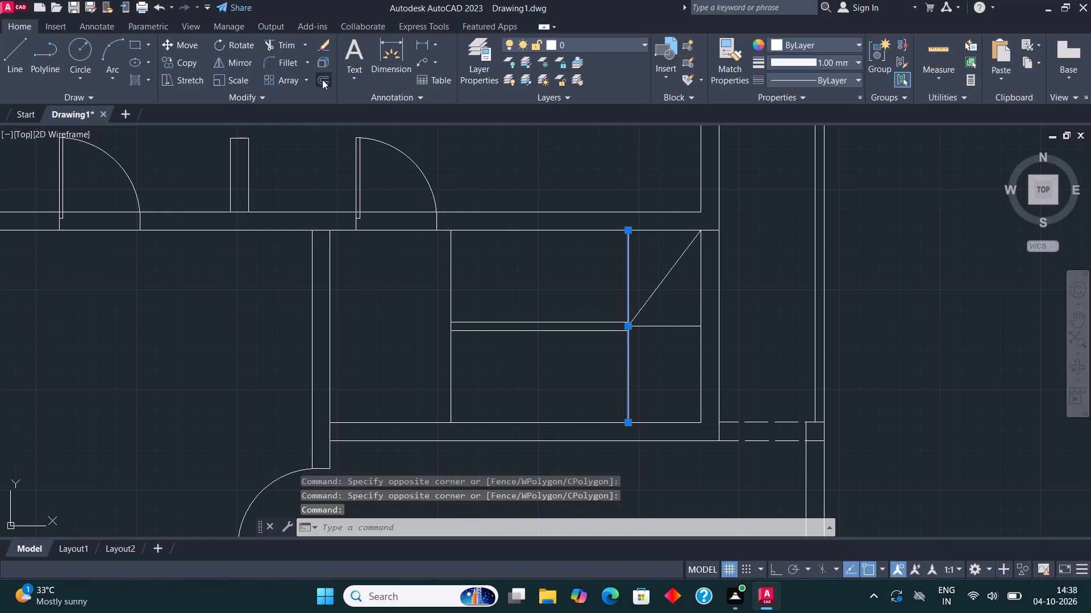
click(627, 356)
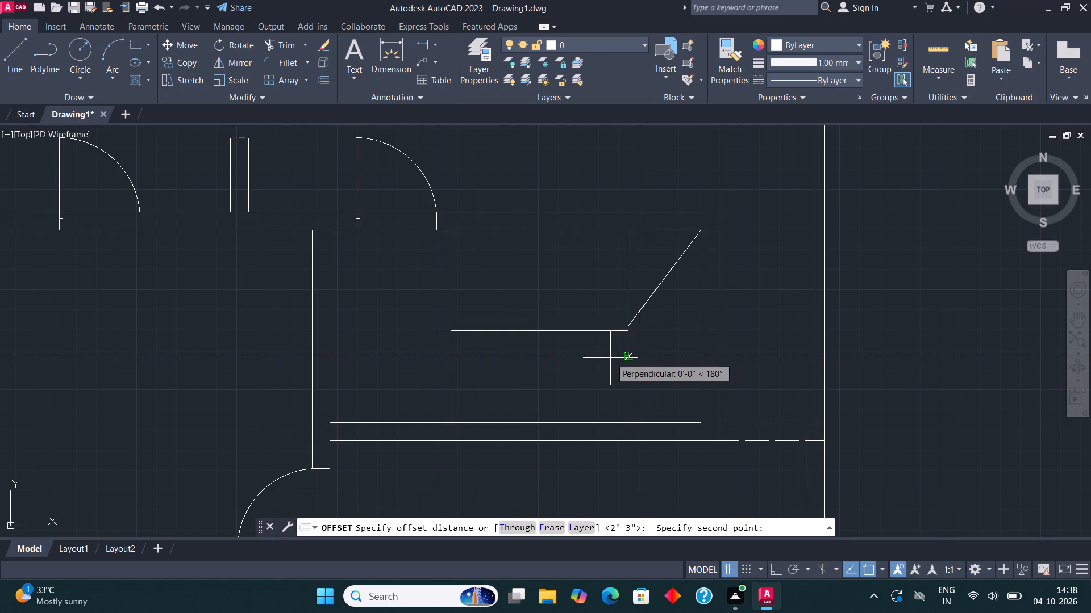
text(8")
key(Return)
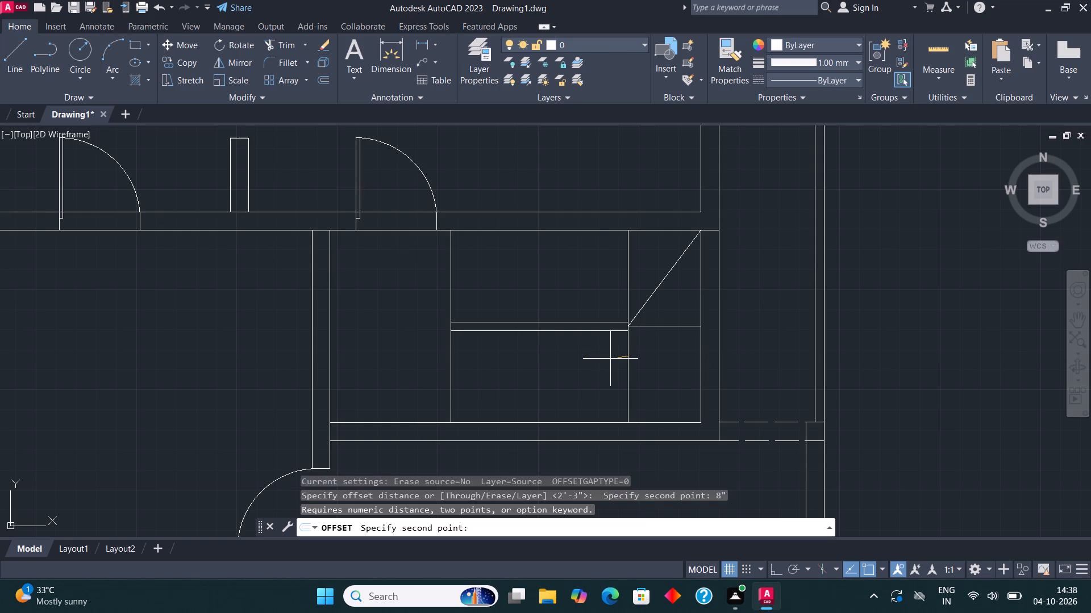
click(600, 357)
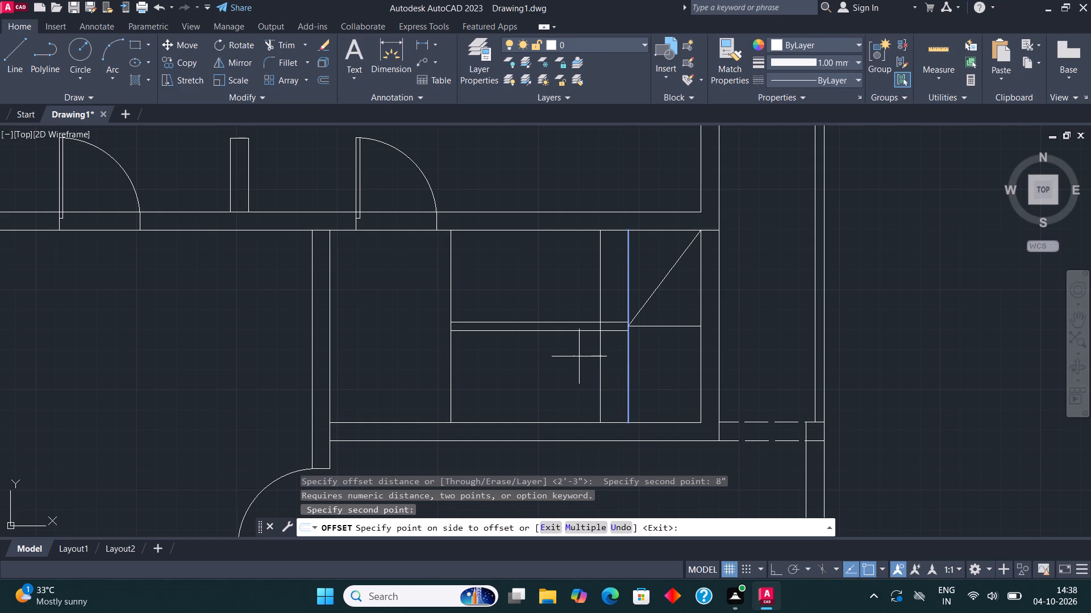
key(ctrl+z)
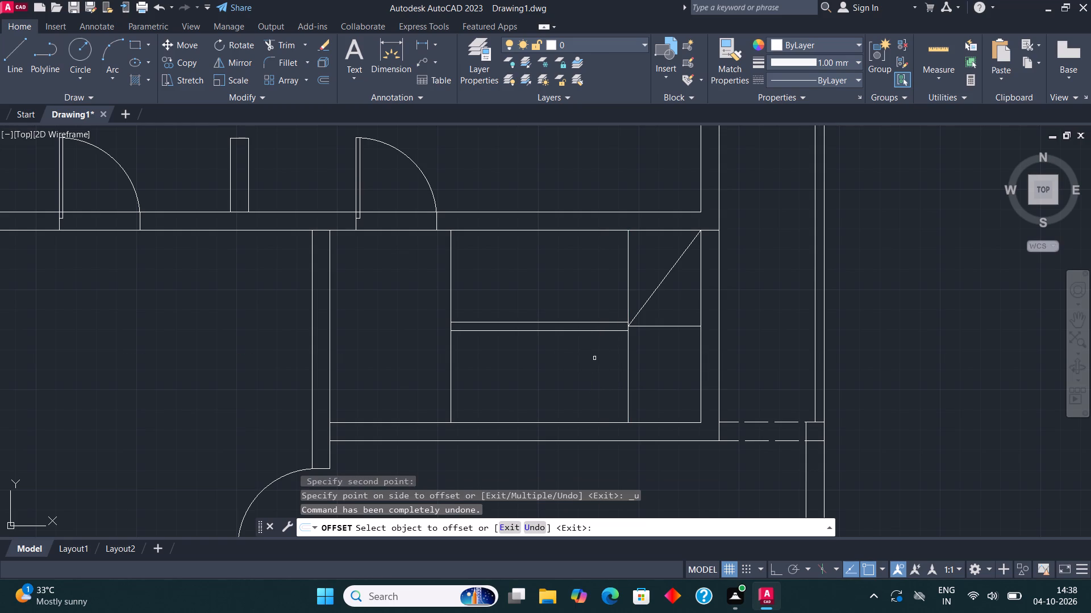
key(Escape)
Offset the landing's vertical edge line 8" to the left as the first stair tread line.
click(627, 350)
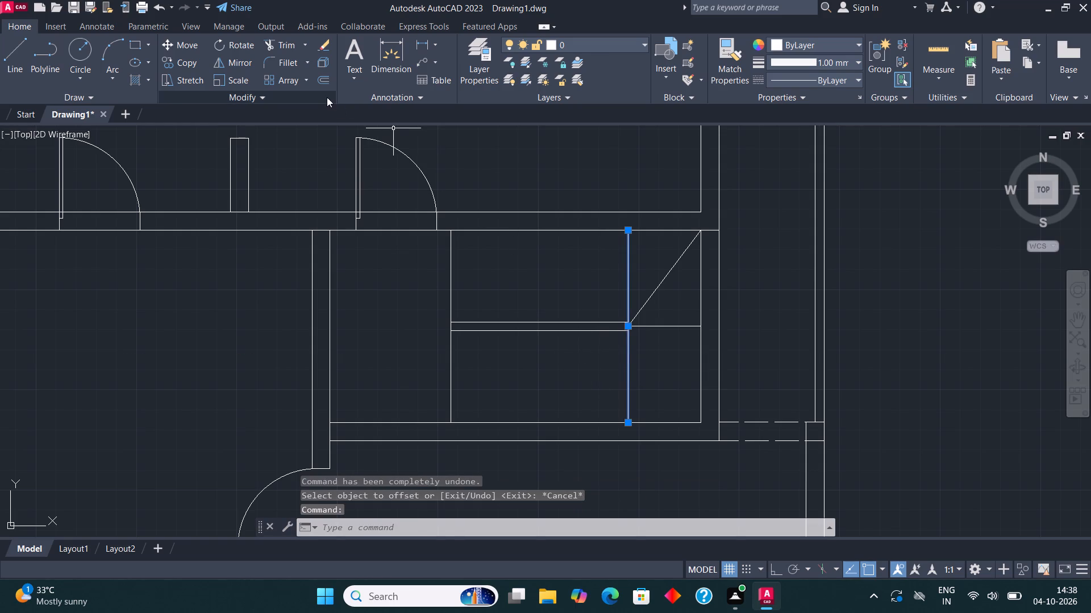
click(324, 85)
click(628, 357)
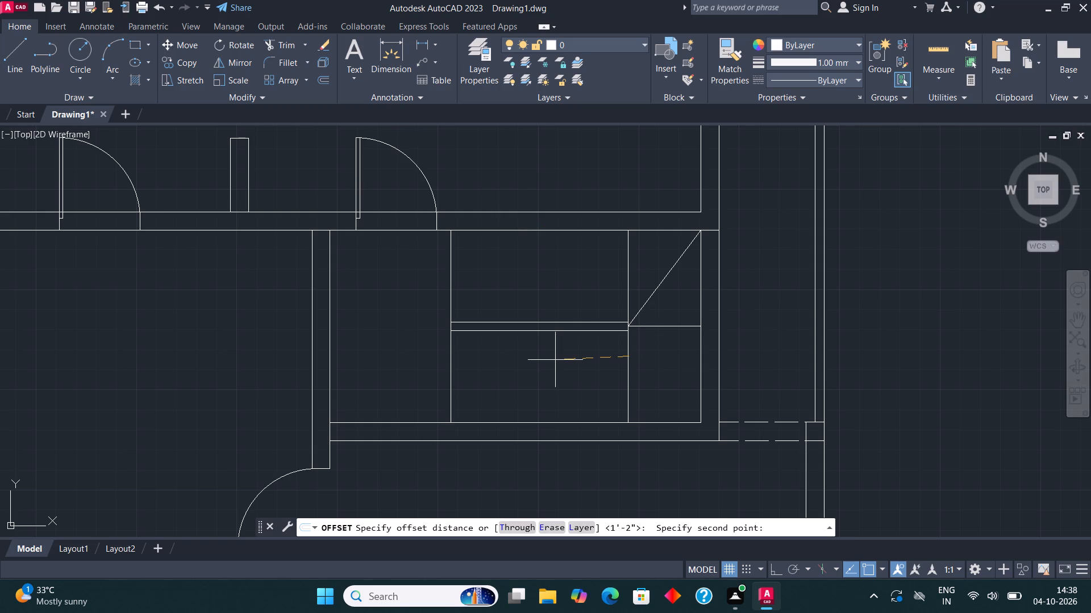
key(8)
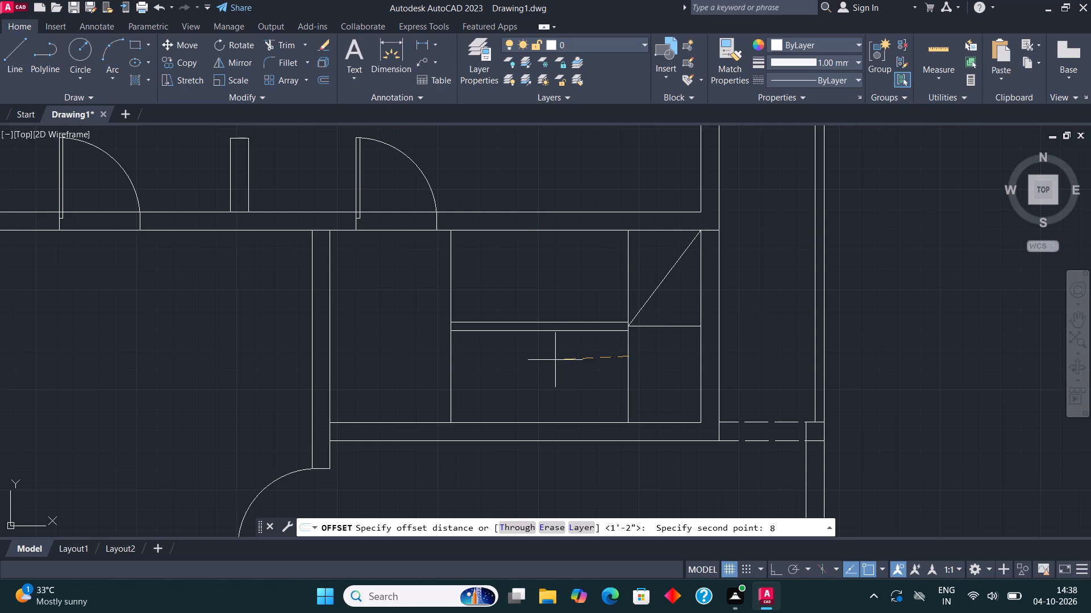
key(shift+quotedbl)
key(Return)
click(555, 360)
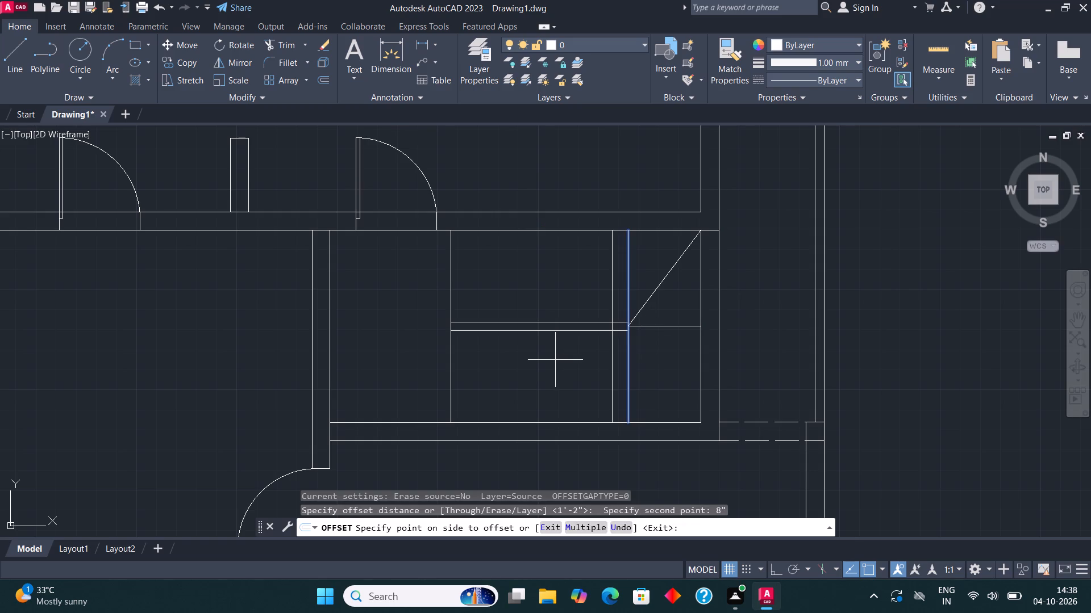
click(578, 362)
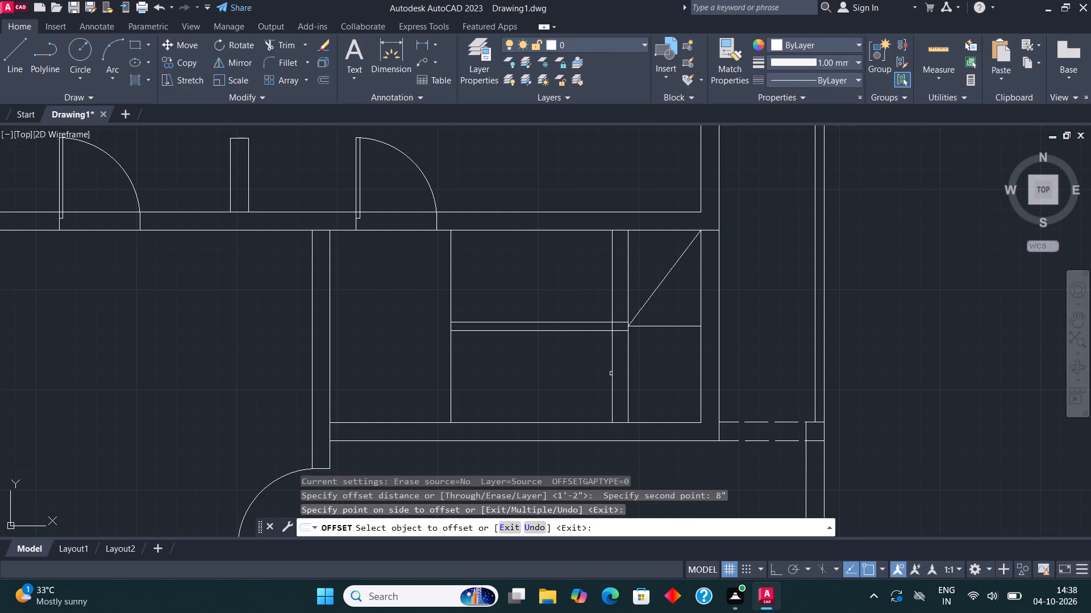
Offset each successive tread line 8" to the left, adding nine more treads up to the flight's left edge line.
click(611, 373)
click(592, 351)
click(597, 366)
click(568, 350)
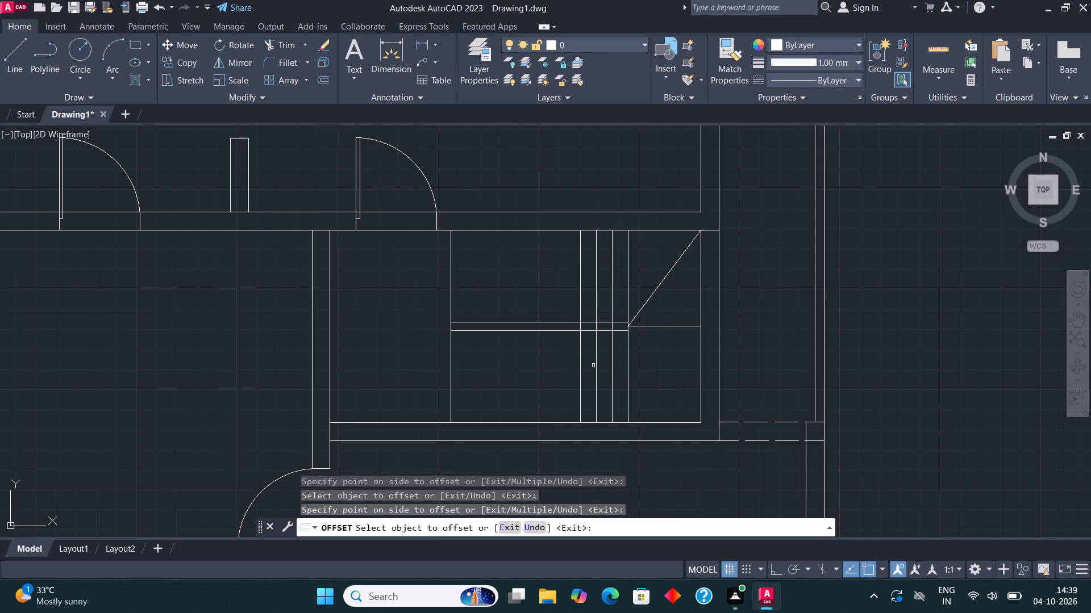
click(581, 362)
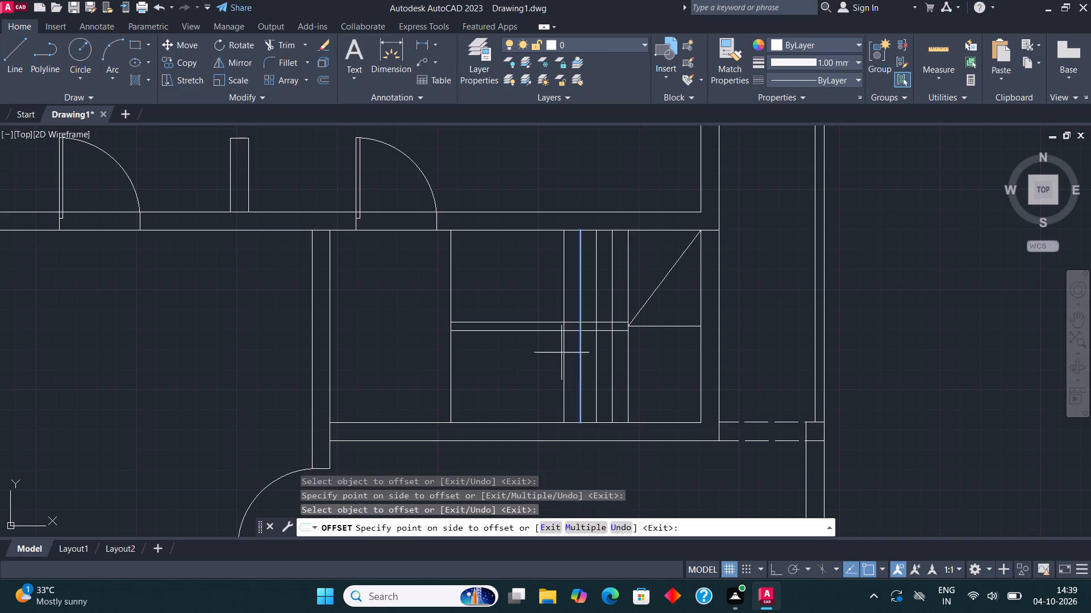
click(561, 352)
click(563, 366)
click(539, 356)
click(547, 362)
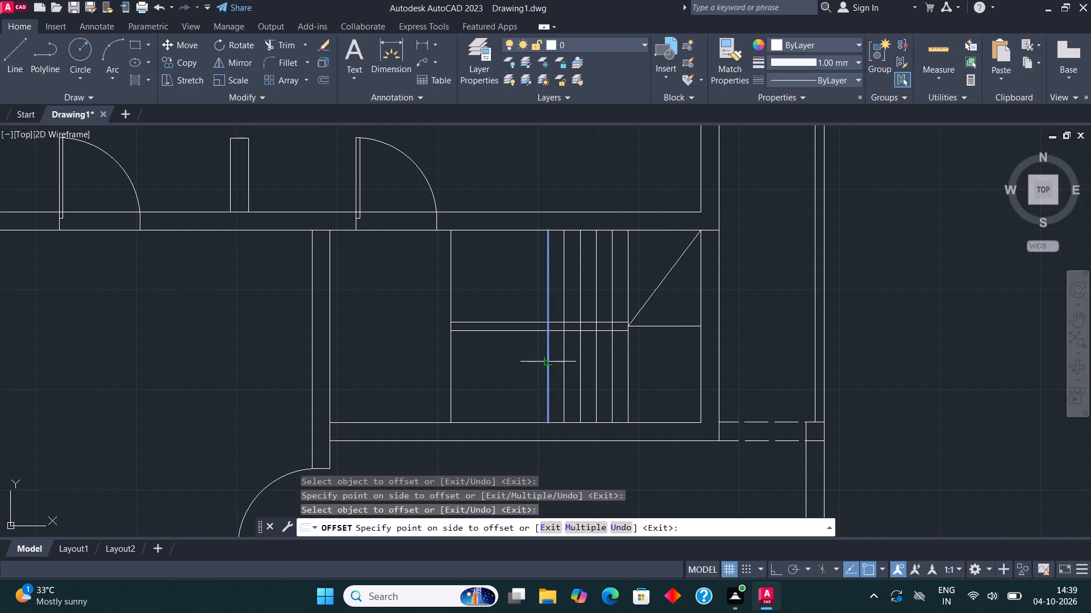
click(523, 347)
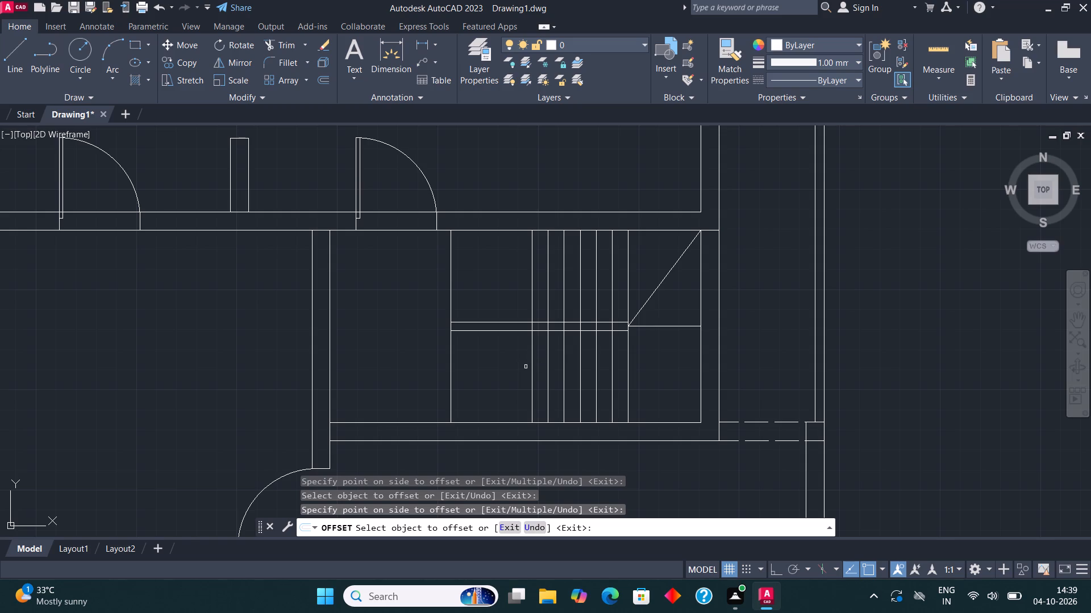
click(530, 368)
click(510, 357)
click(515, 361)
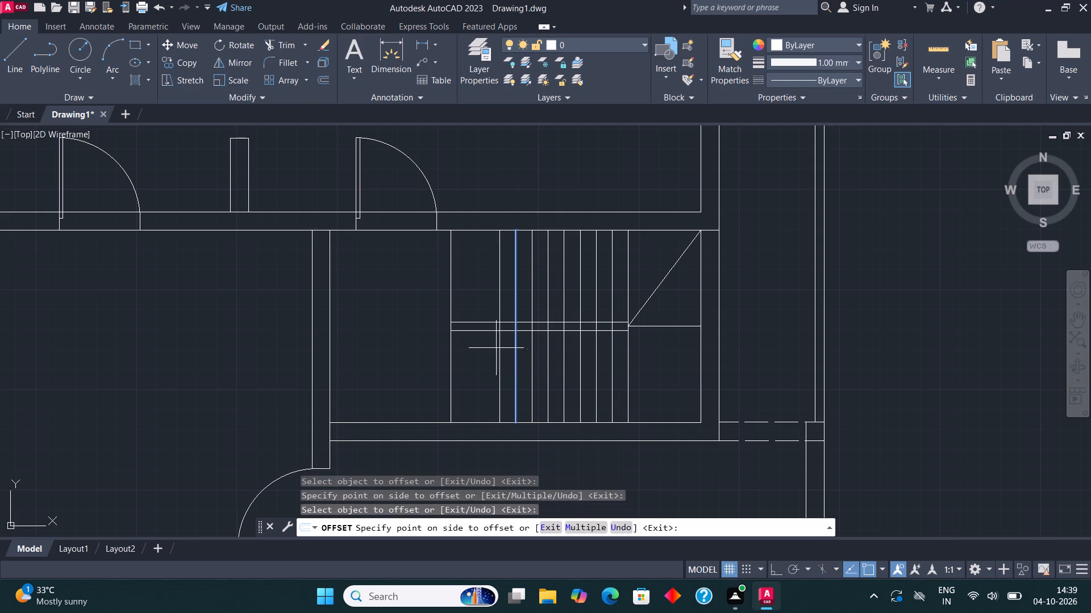
click(493, 346)
click(499, 355)
click(480, 352)
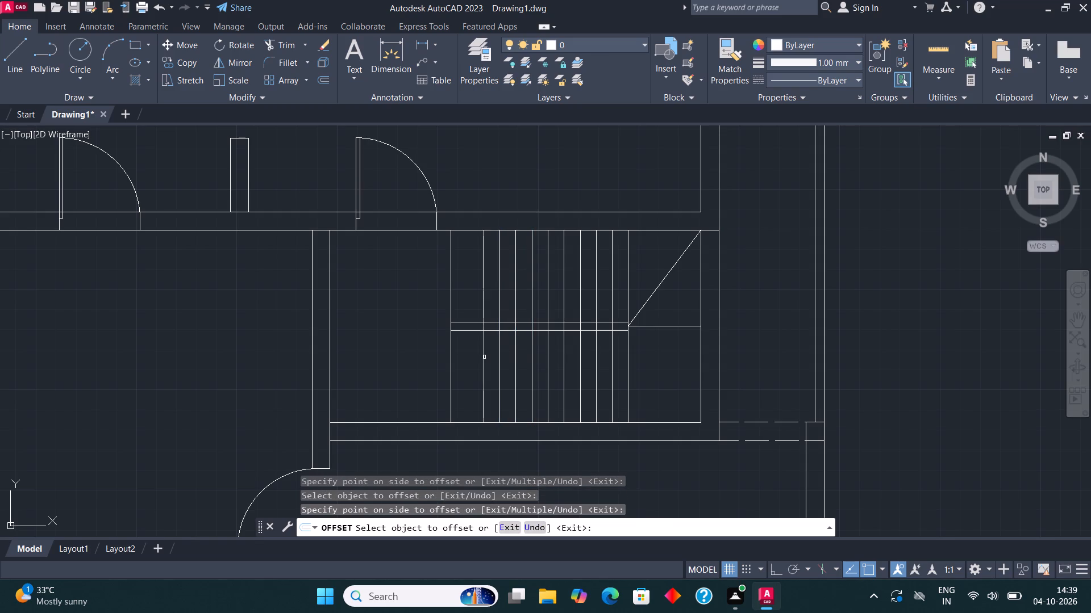
click(484, 357)
click(459, 345)
key(Escape)
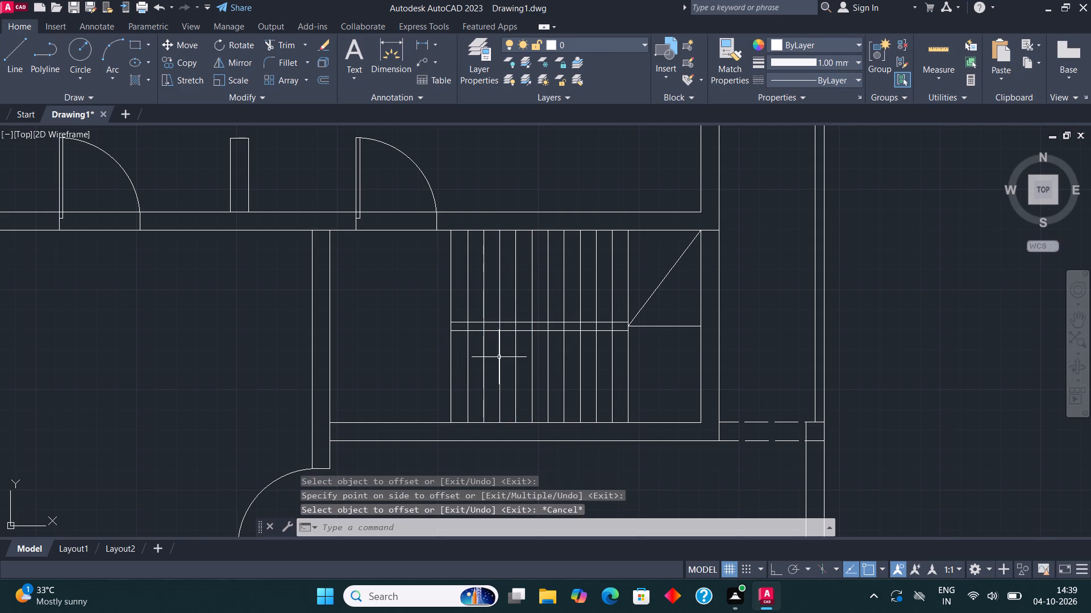
Trim the tread lines between the two horizontal centre lines that separate the upper and lower stair flights.
middle_drag(507, 353, 501, 368)
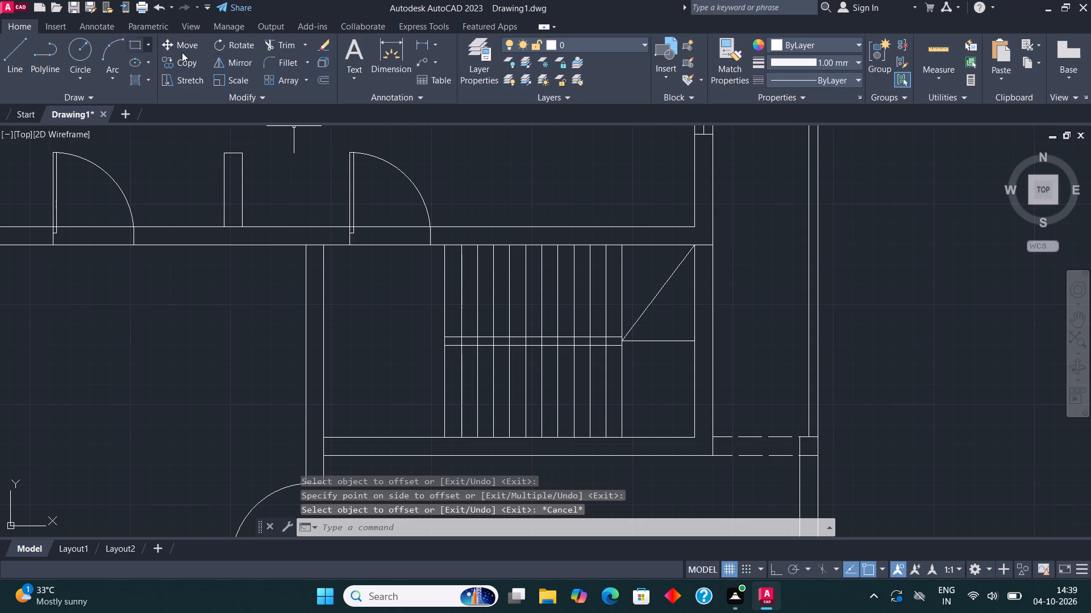
click(290, 48)
scroll(486, 309, up, 1)
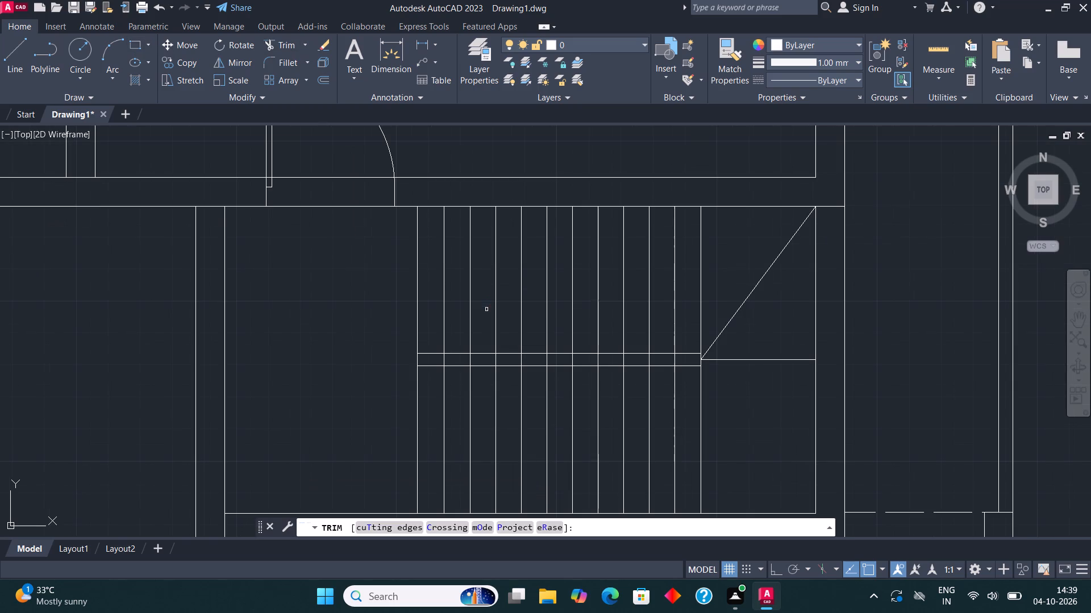
click(437, 358)
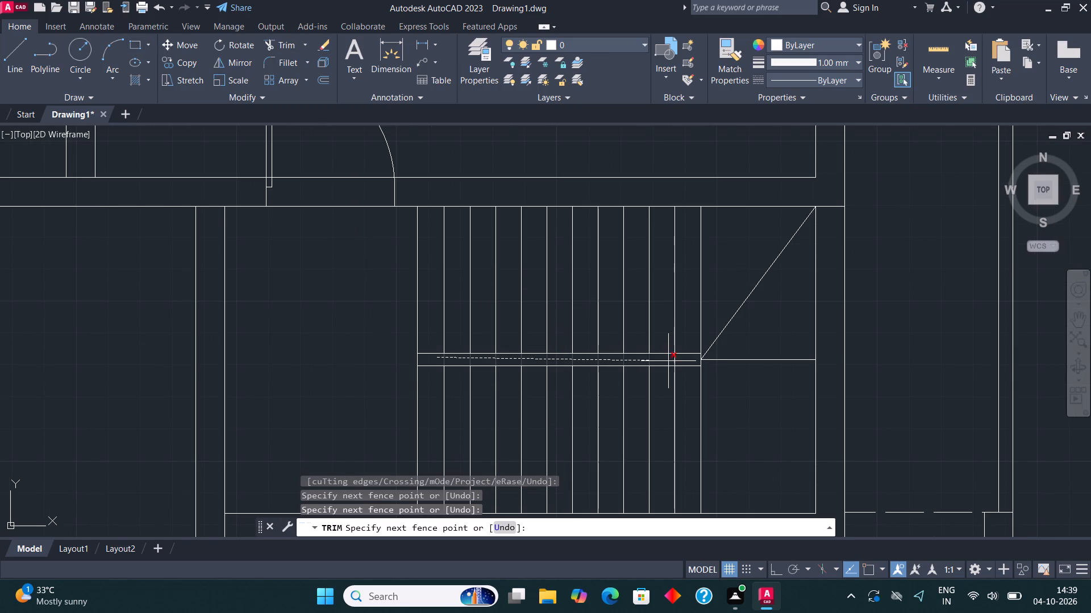
click(688, 360)
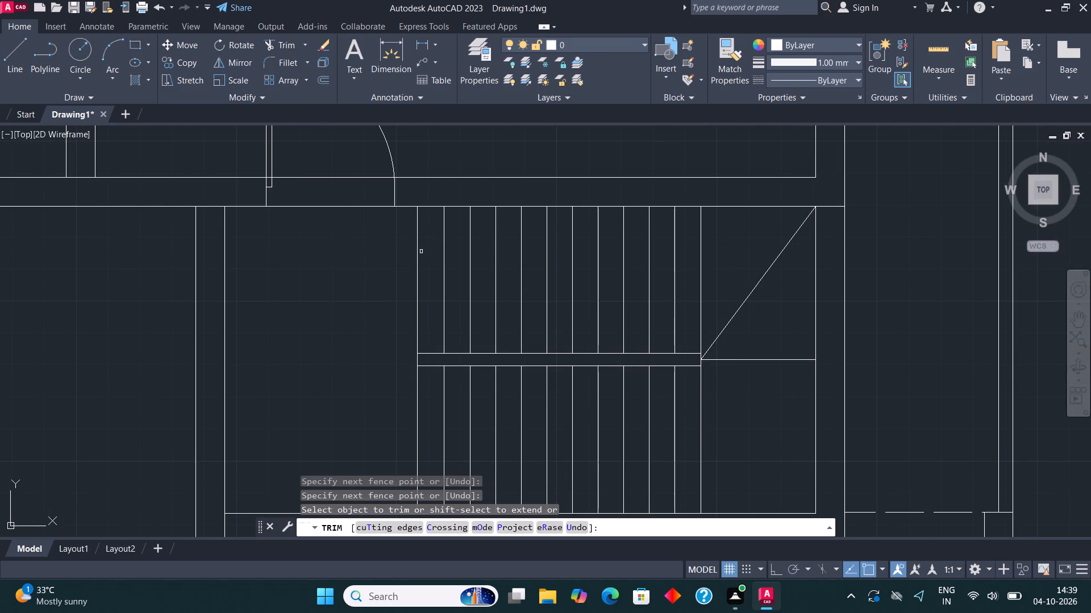
scroll(421, 253, down, 1)
key(Escape)
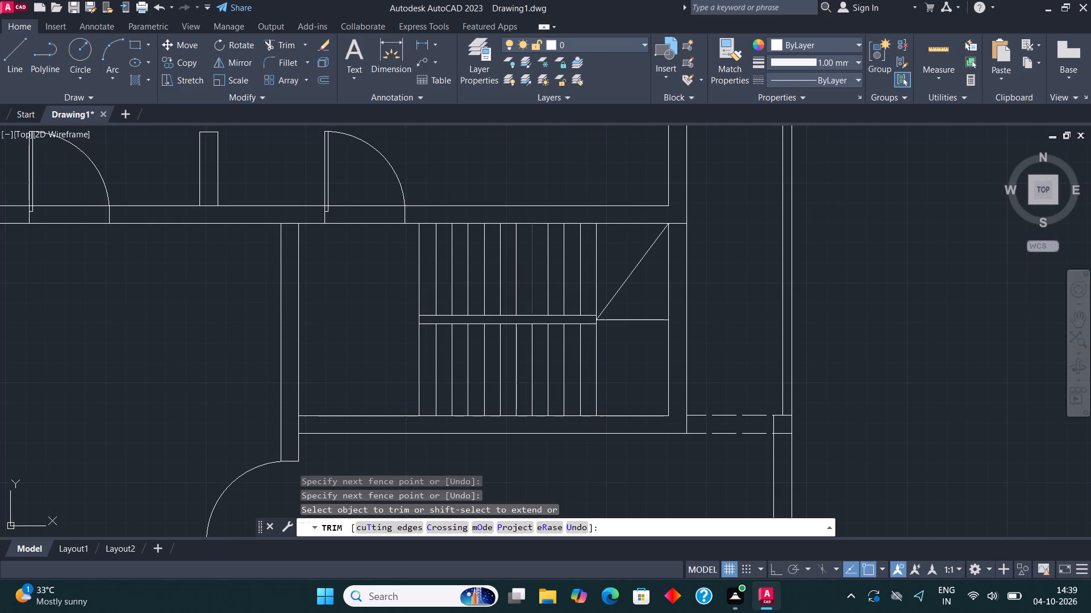
With ortho on, draw the stair direction line through the upper flight, about 4'-1" down across the landing, and back left into the lower flight.
middle_drag(565, 331, 532, 354)
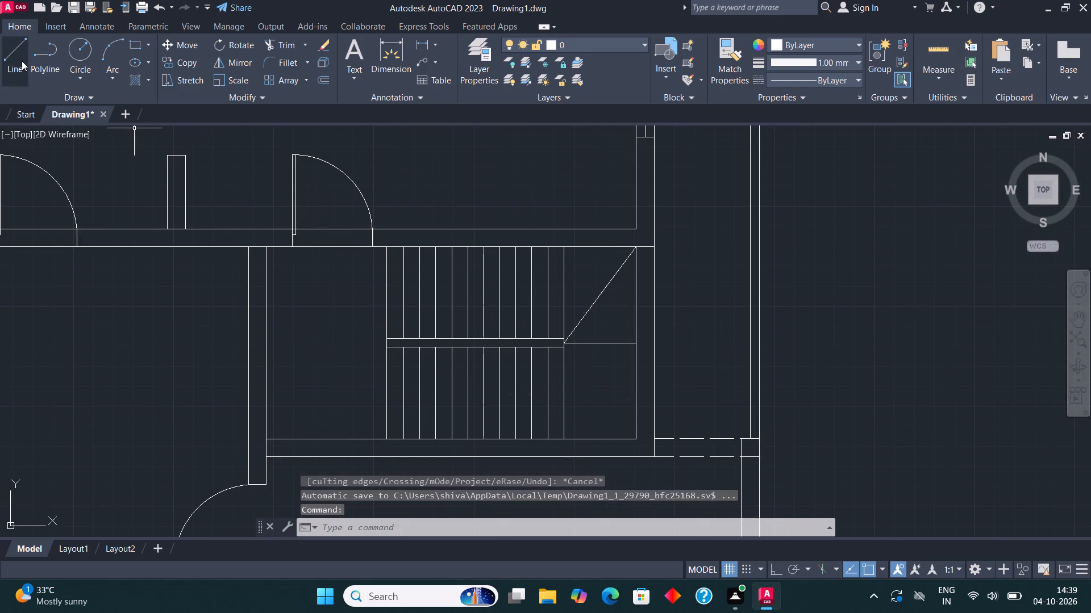
click(19, 49)
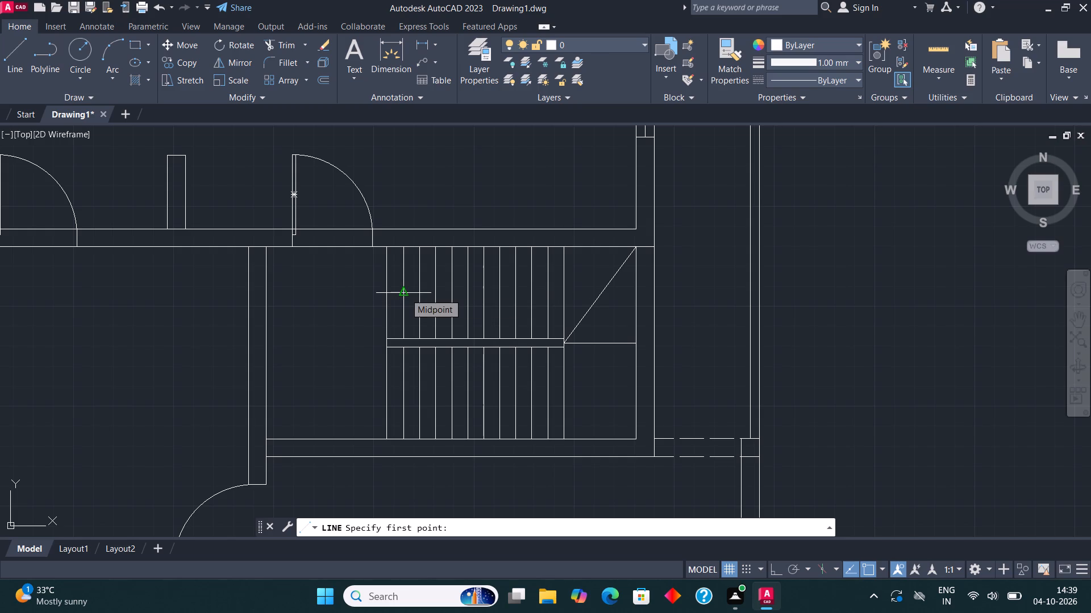
click(377, 297)
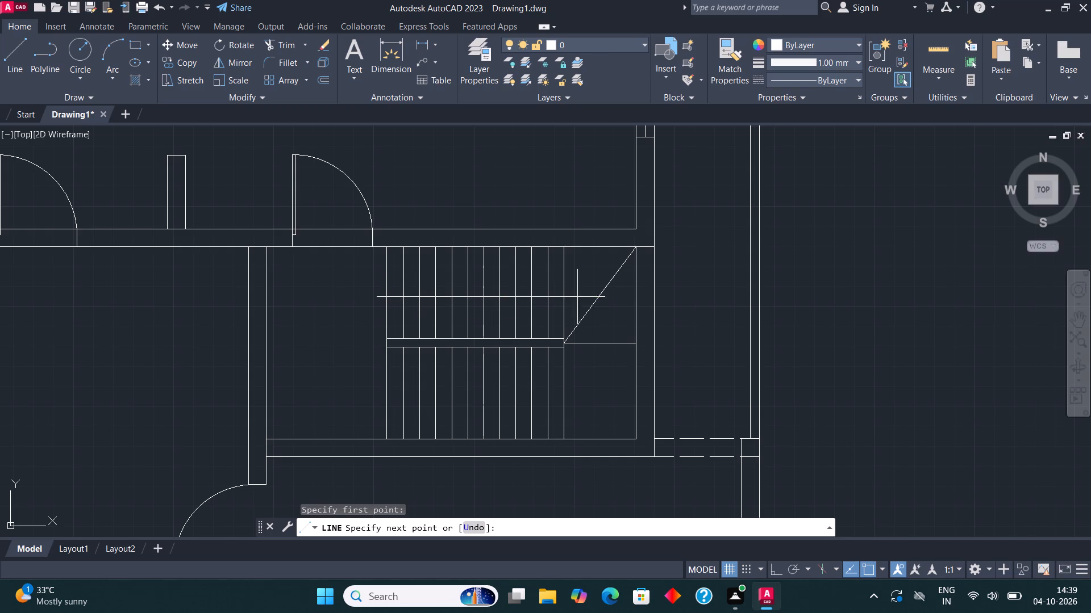
key(F8)
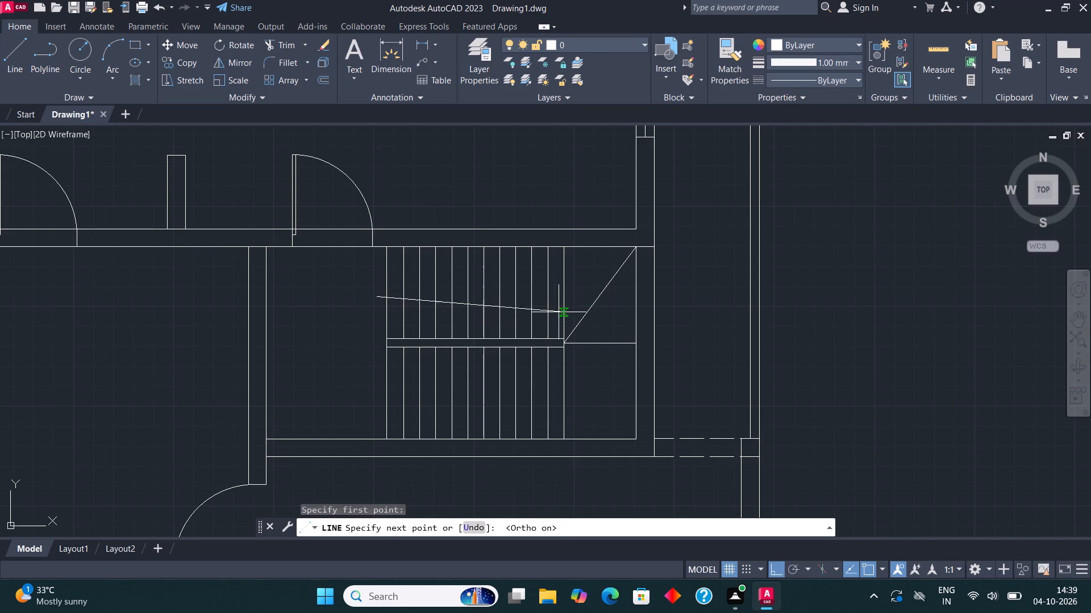
click(610, 300)
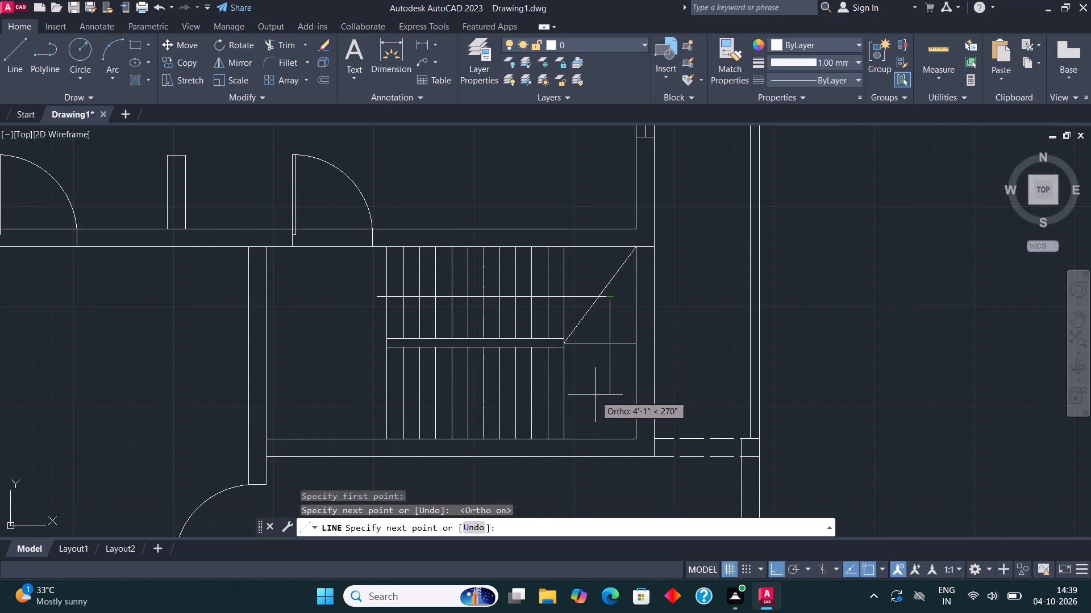
click(594, 396)
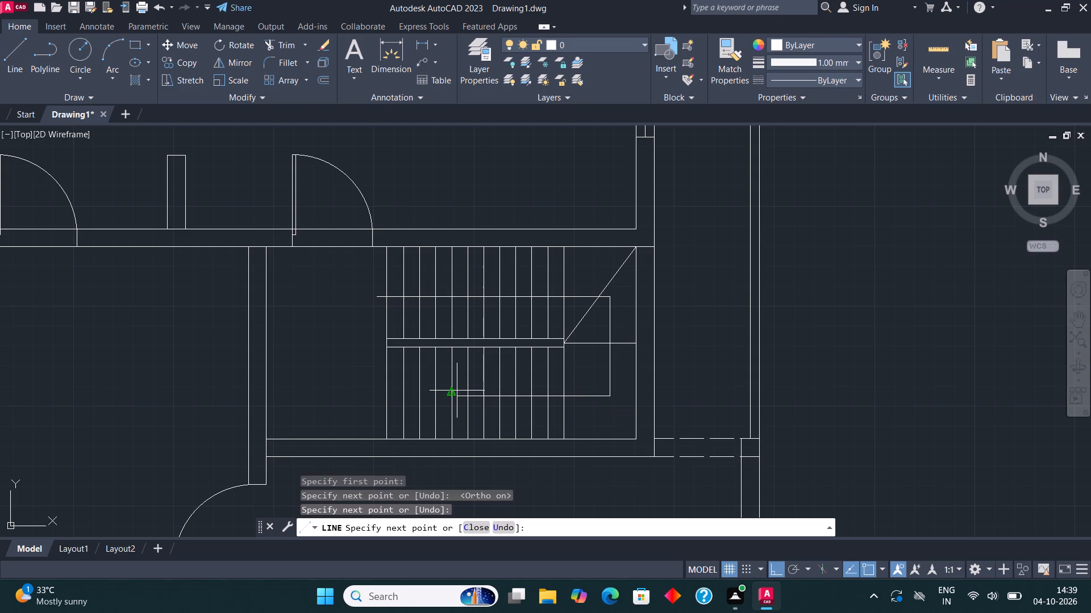
click(462, 394)
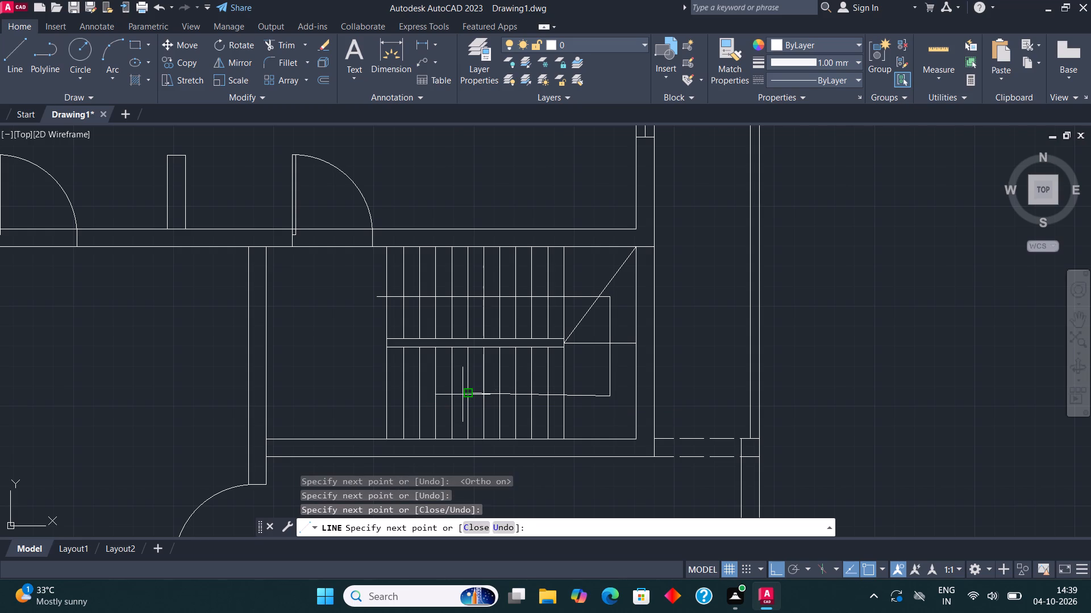
key(ctrl+z)
scroll(514, 392, up, 3)
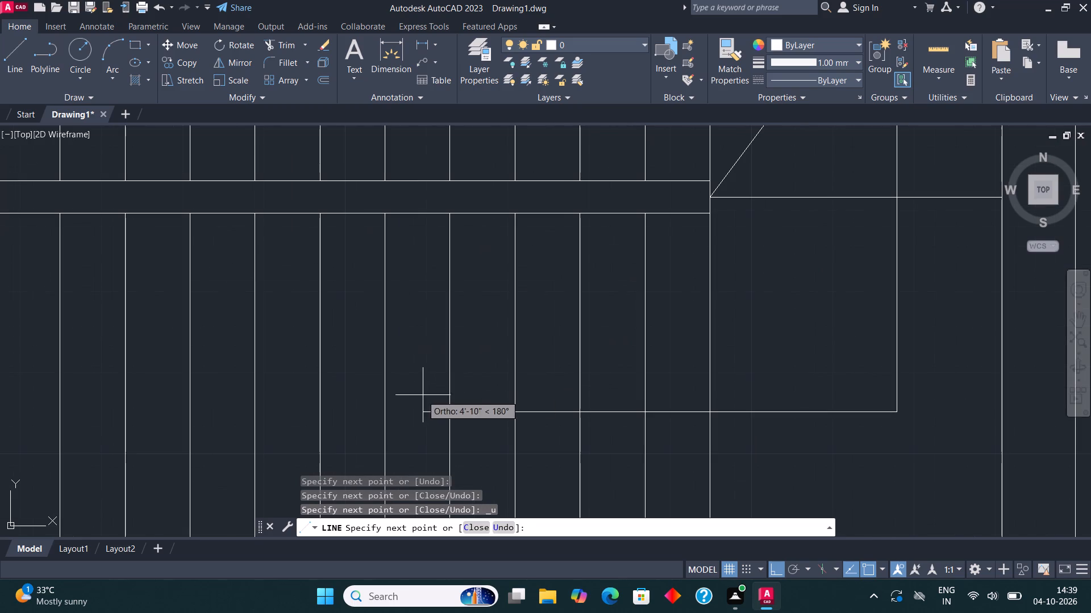
click(410, 413)
key(Escape)
scroll(465, 371, down, 1)
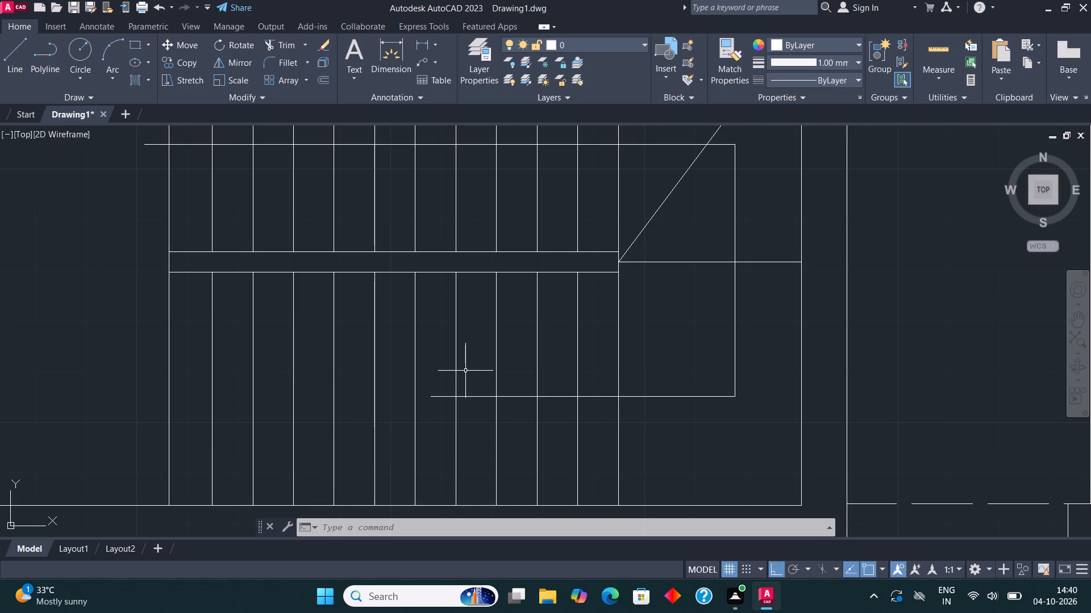
With ortho off, draw a short slanted arrowhead line up and right from the direction line's end in the lower flight.
click(13, 51)
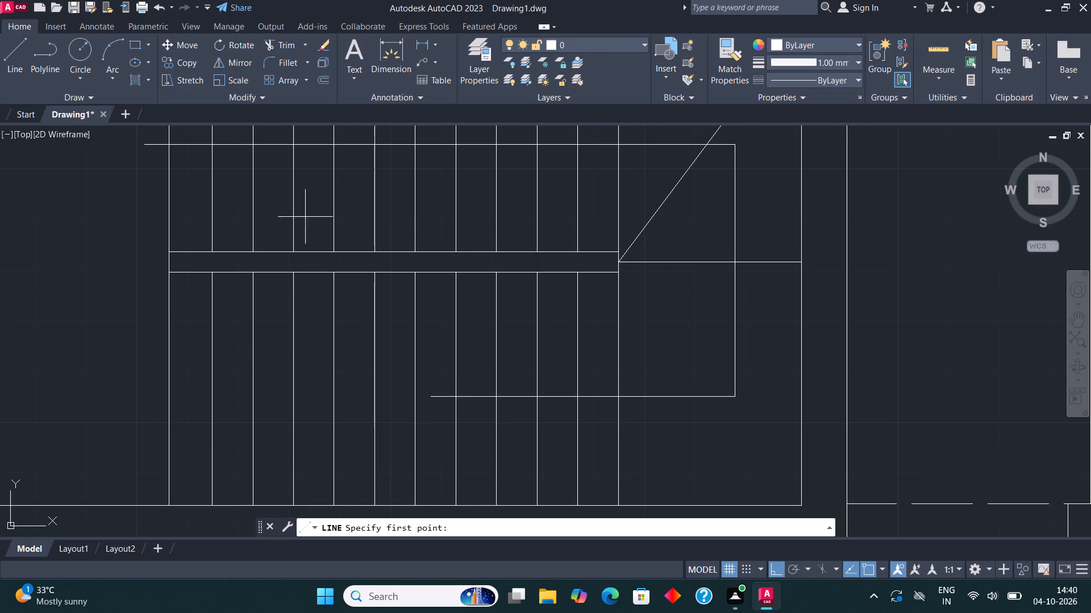
click(428, 395)
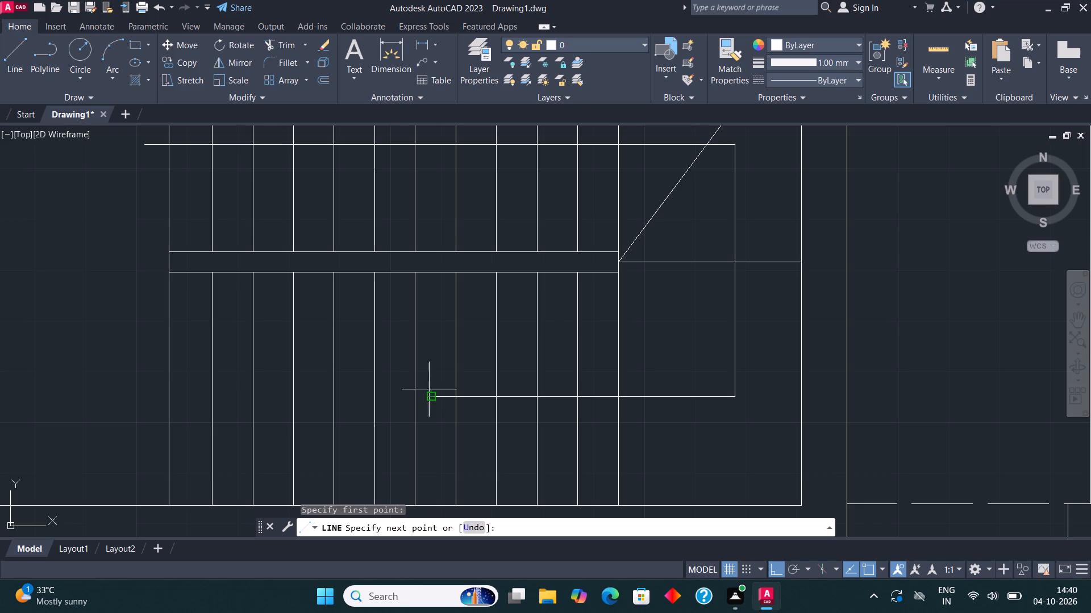
key(F8)
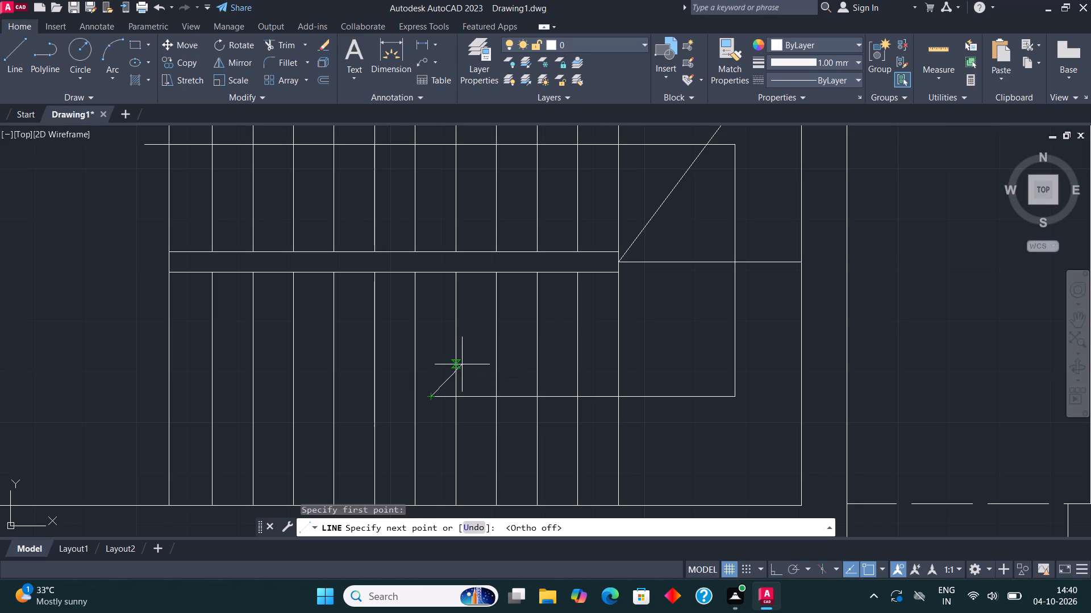
click(498, 363)
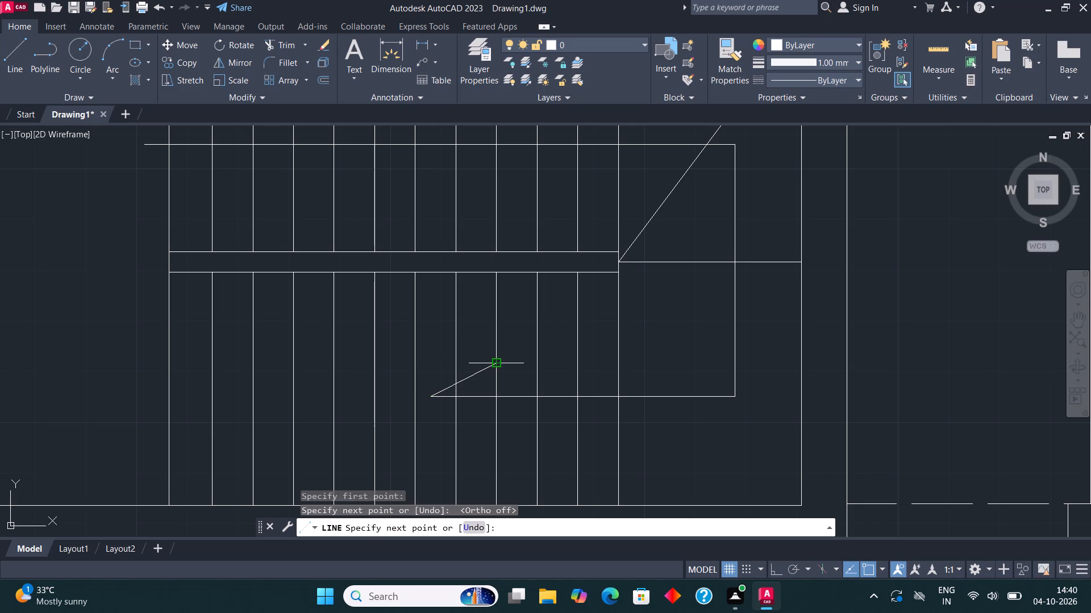
key(Escape)
Mirror the slanted arrowhead line about the horizontal direction line with ortho on, keeping the source line.
click(477, 375)
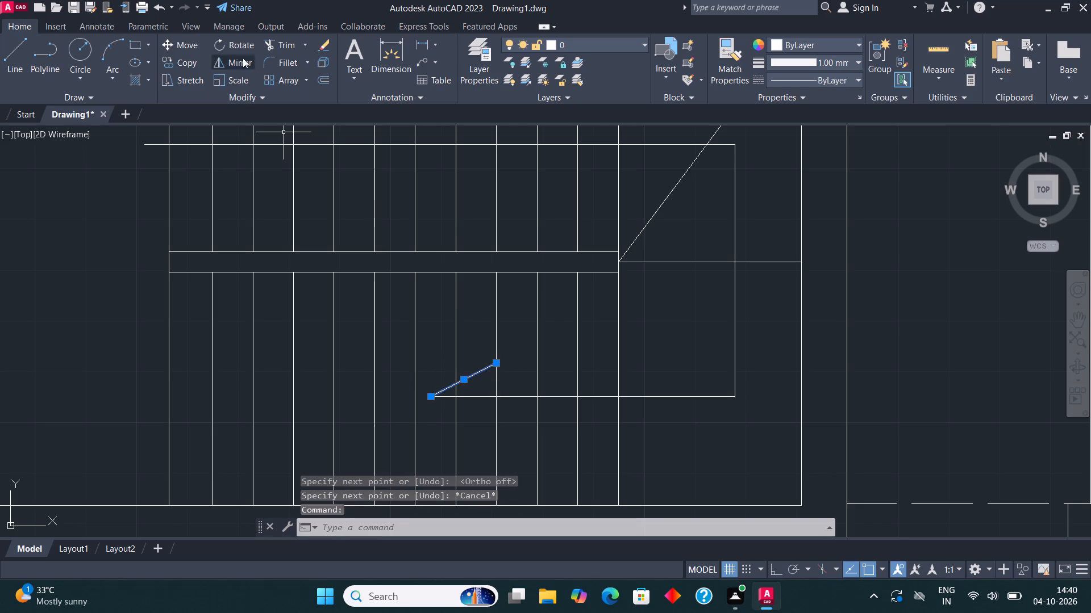
click(238, 58)
click(435, 395)
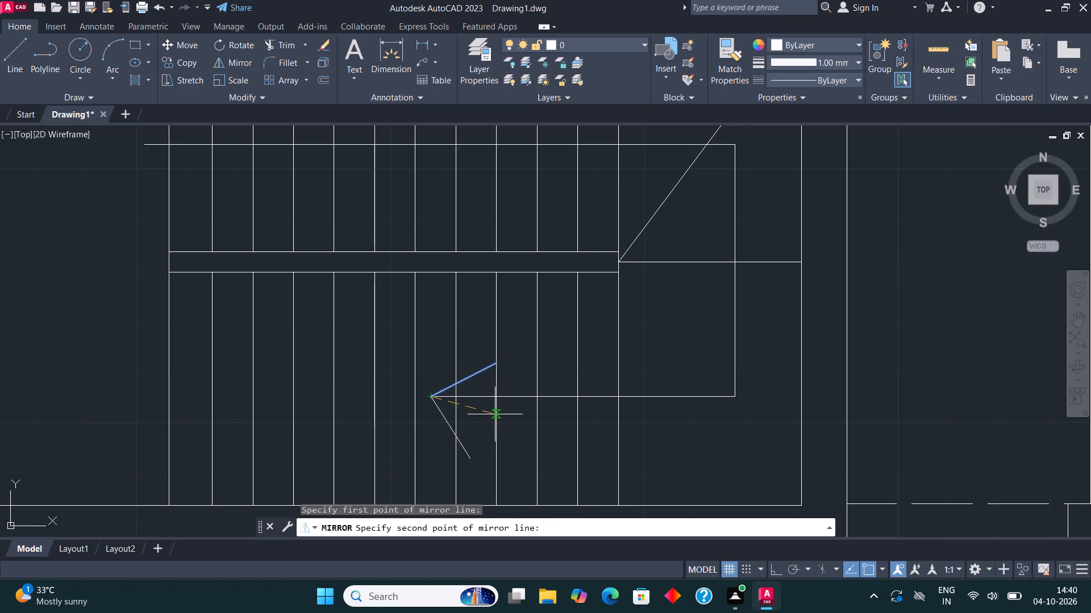
key(F8)
click(525, 379)
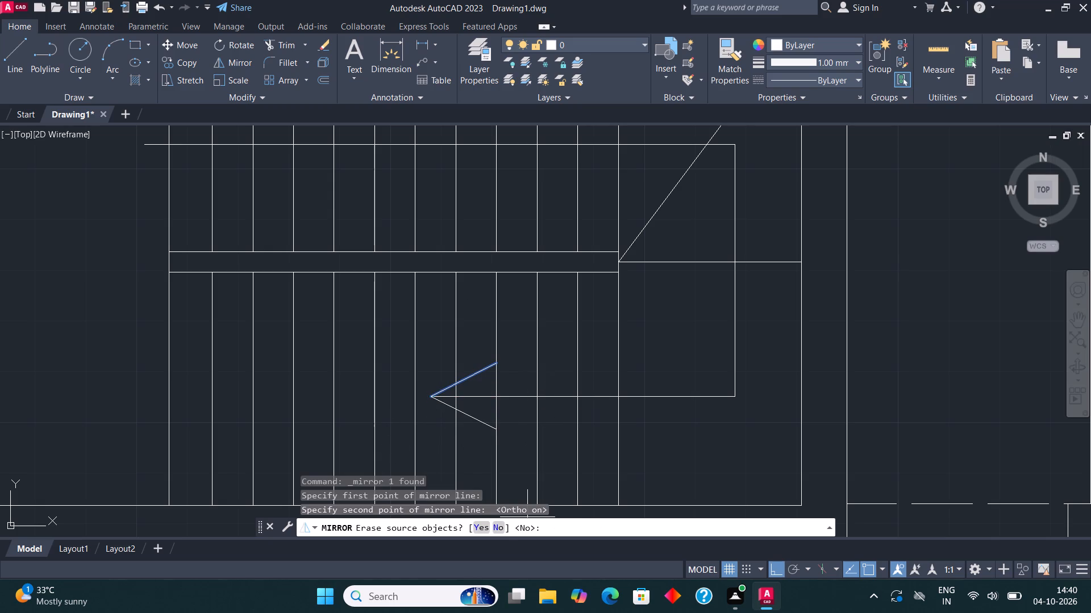
click(502, 525)
Trim away the staircase room's inner bottom wall line between the left wall and the first stair riser.
scroll(477, 440, down, 1)
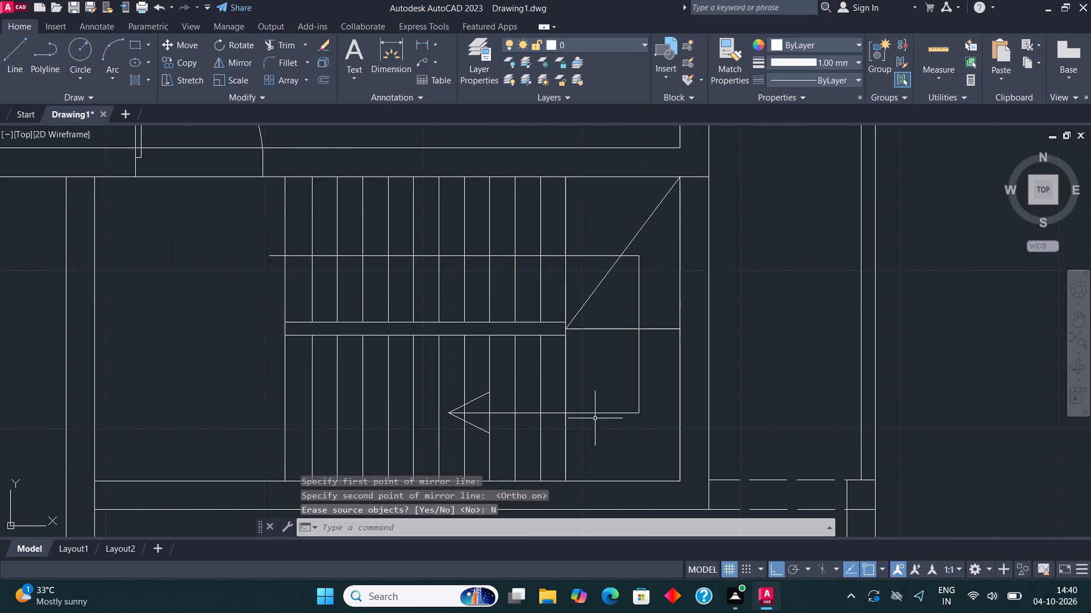
scroll(597, 320, down, 1)
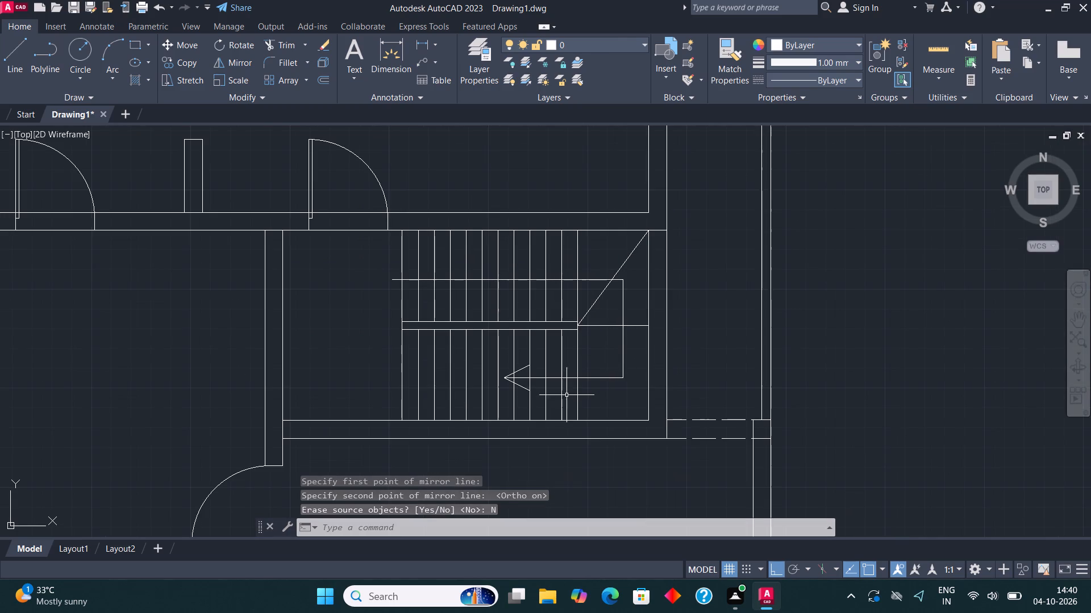
middle_drag(577, 394, 690, 317)
middle_drag(524, 329, 524, 301)
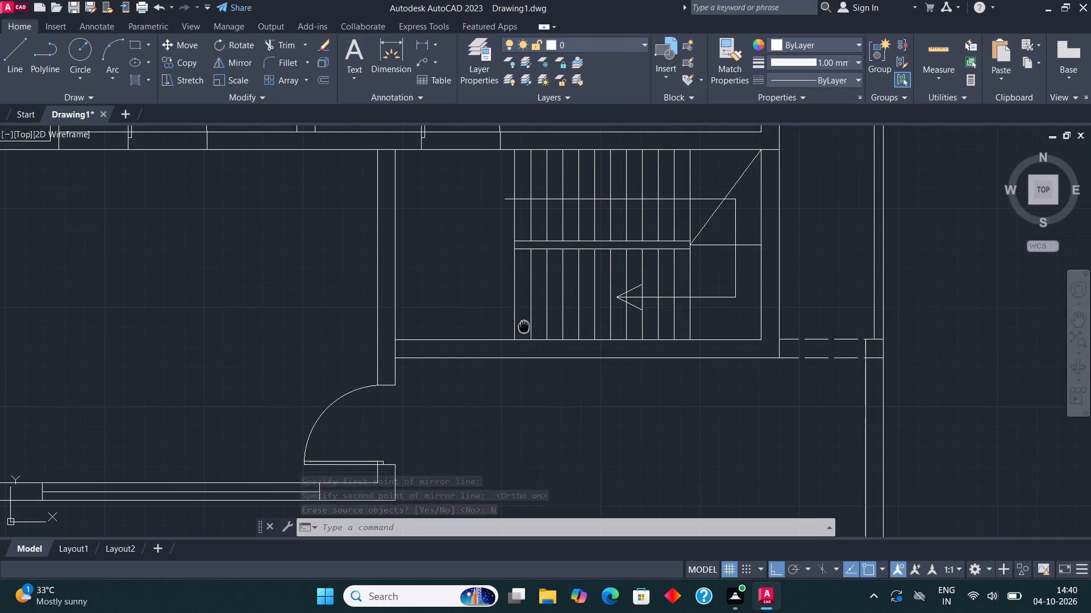
middle_drag(524, 301, 526, 280)
middle_drag(538, 289, 676, 329)
scroll(619, 341, up, 2)
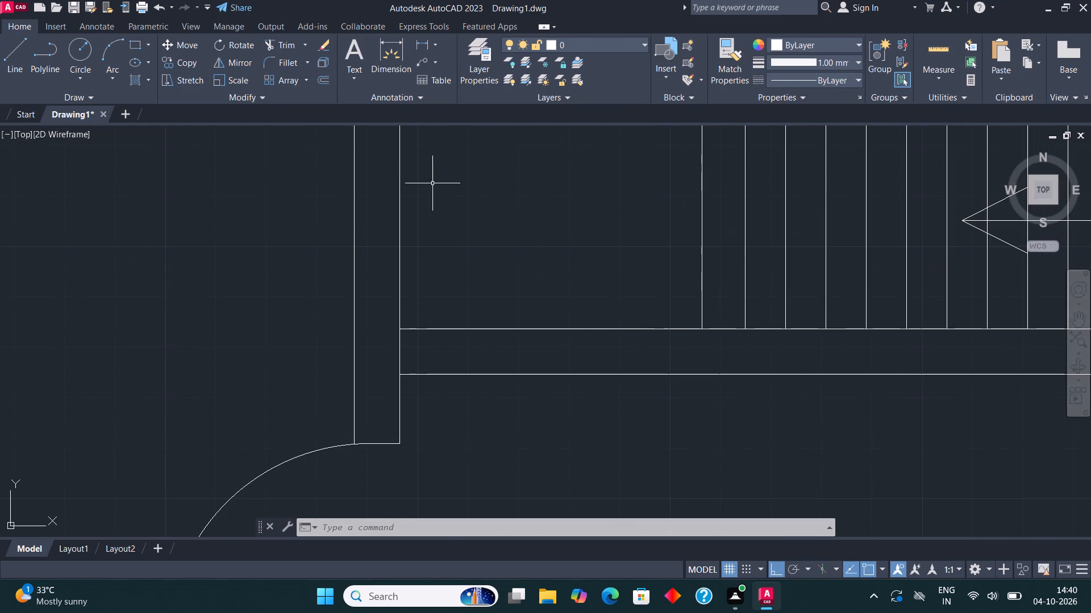
click(290, 42)
click(522, 343)
click(526, 292)
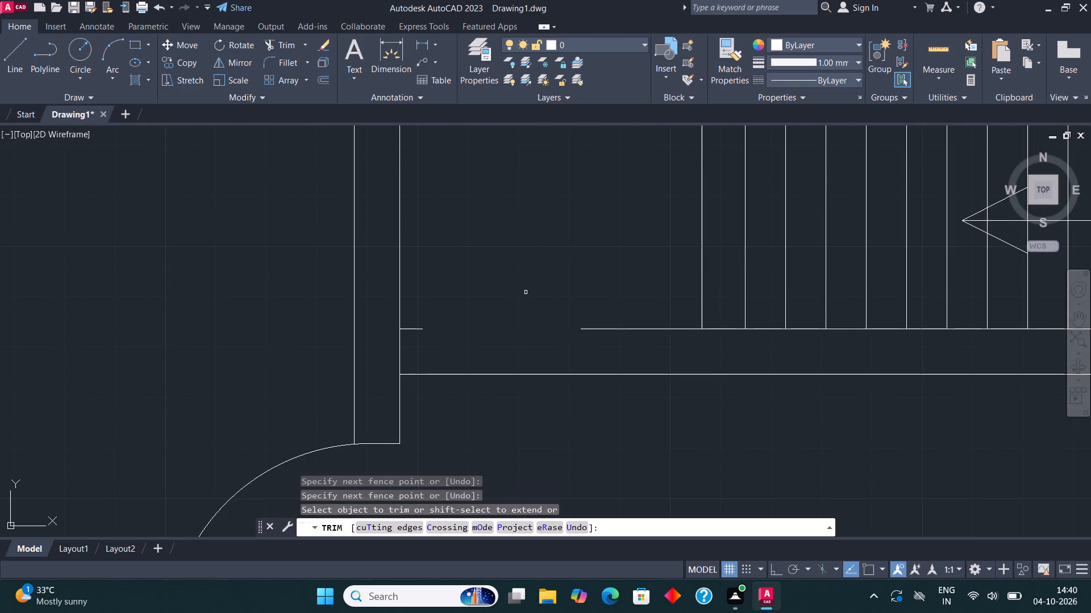
scroll(528, 291, down, 1)
scroll(503, 313, up, 1)
drag(673, 350, 673, 343)
click(672, 276)
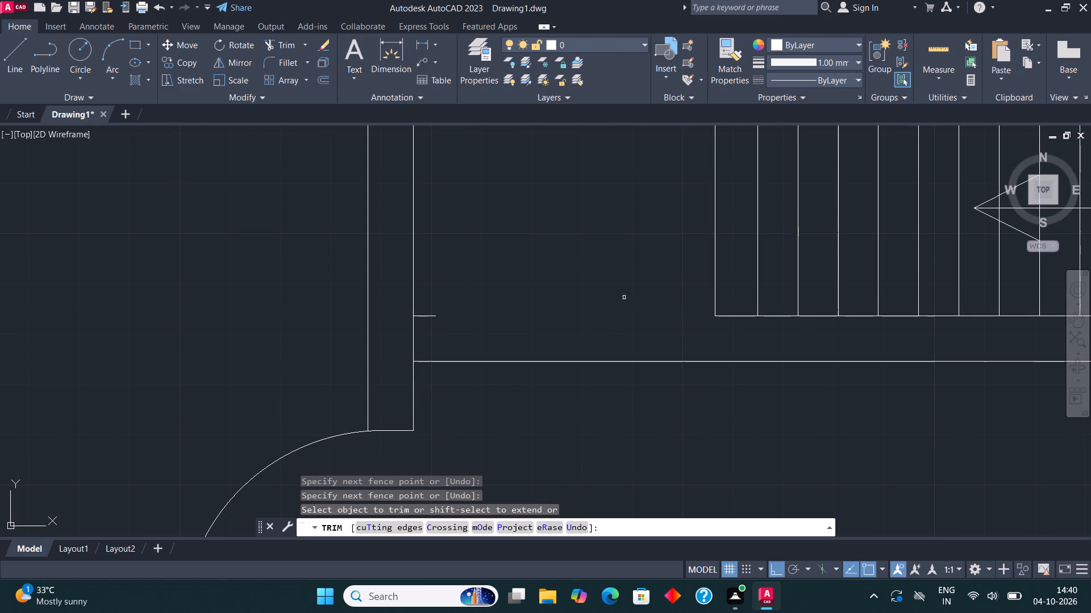
click(427, 301)
click(421, 349)
scroll(456, 310, down, 6)
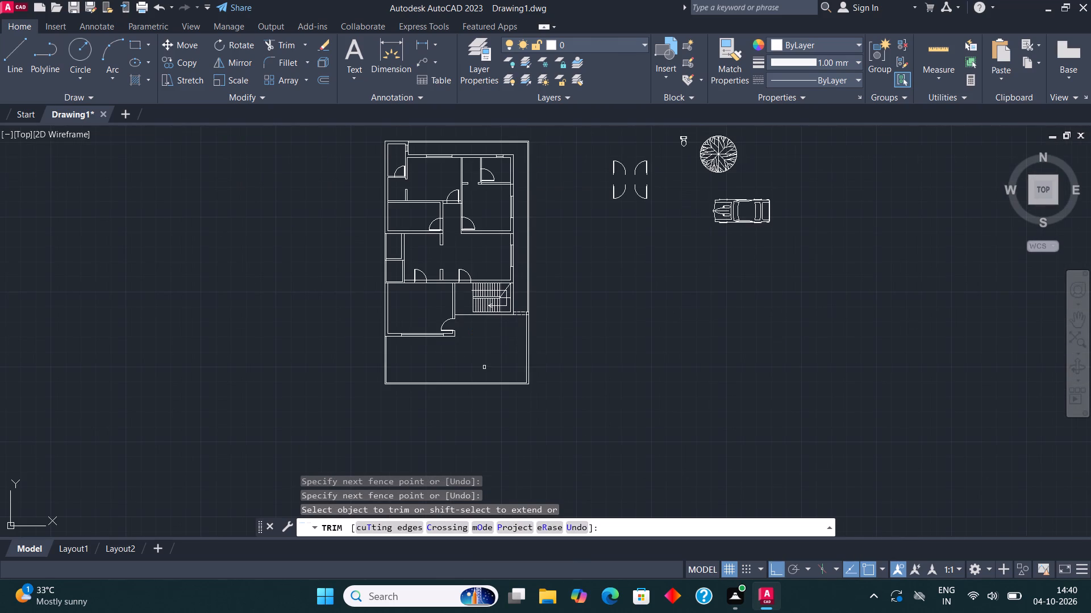
Draw a line from the first riser's bottom end a short way left, then down to the staircase's outer bottom wall line.
middle_drag(504, 380, 584, 398)
key(Escape)
scroll(553, 337, up, 2)
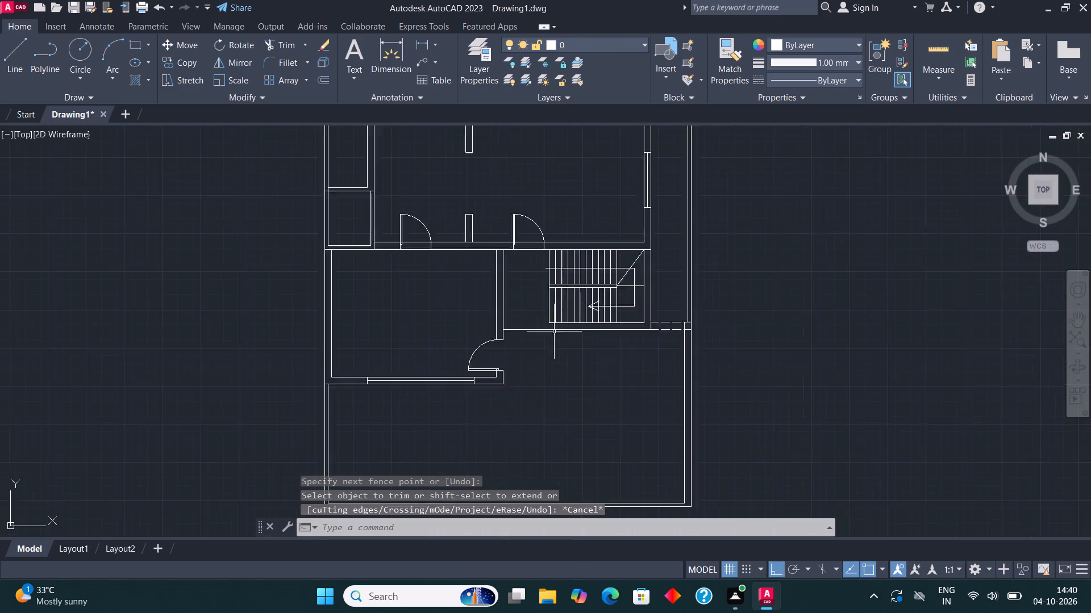
scroll(553, 330, up, 1)
middle_drag(555, 326, 534, 370)
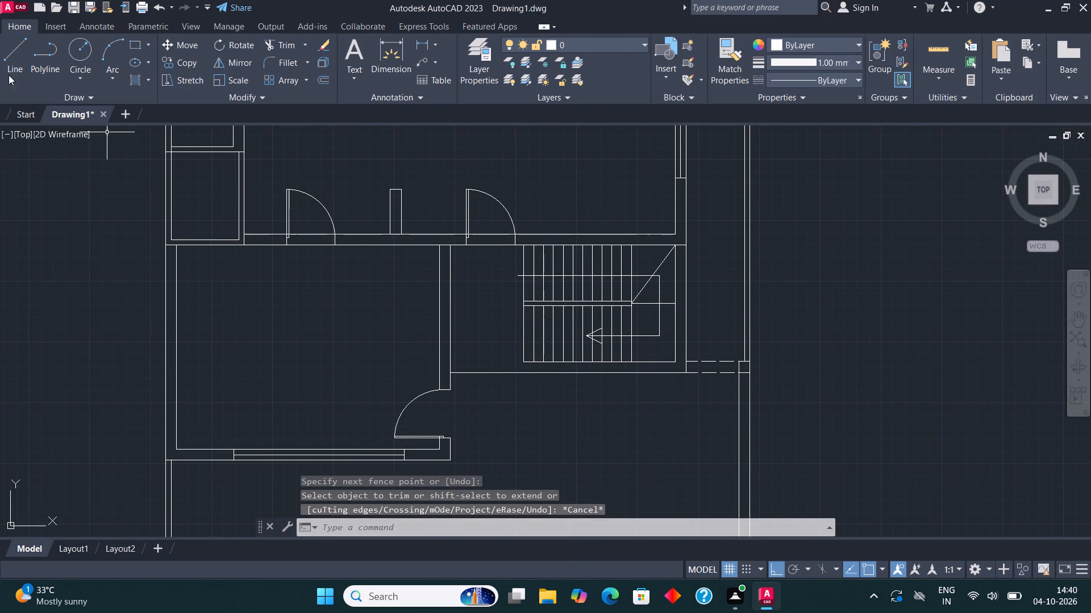
click(13, 48)
scroll(540, 381, up, 2)
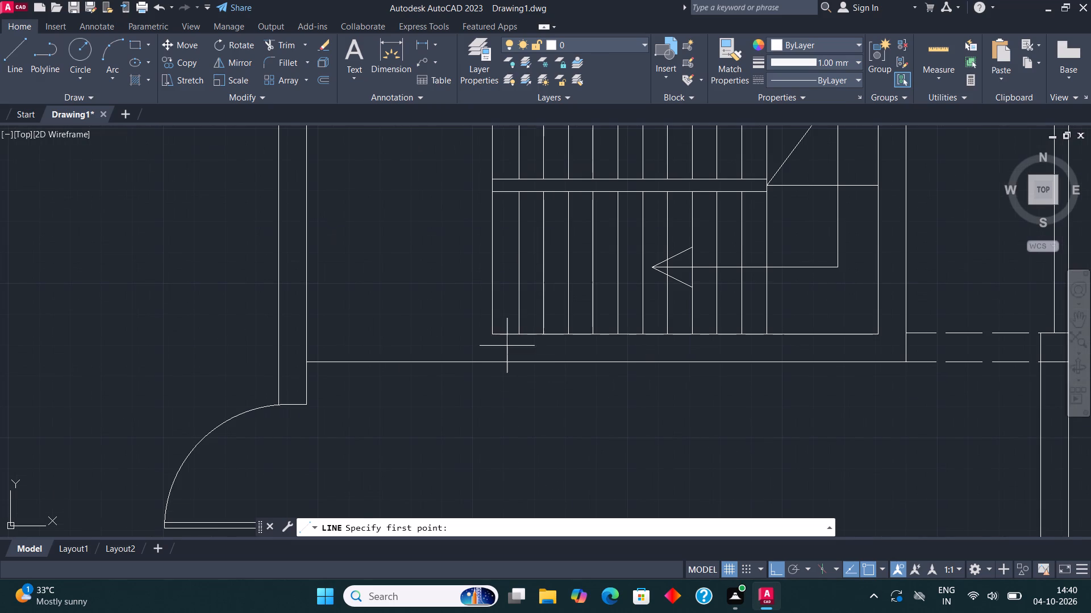
click(494, 335)
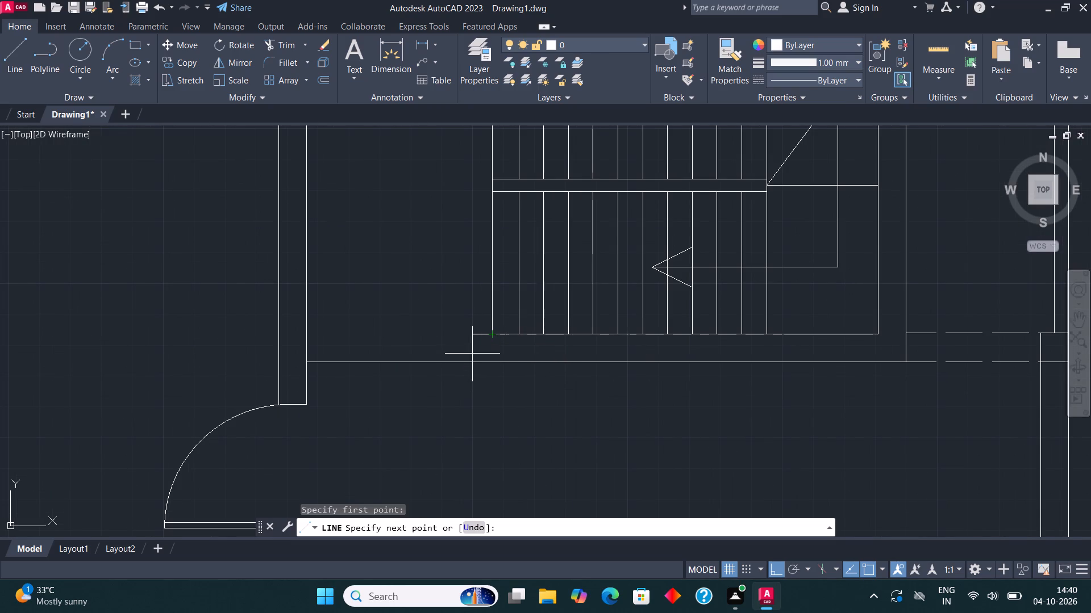
click(475, 346)
click(477, 366)
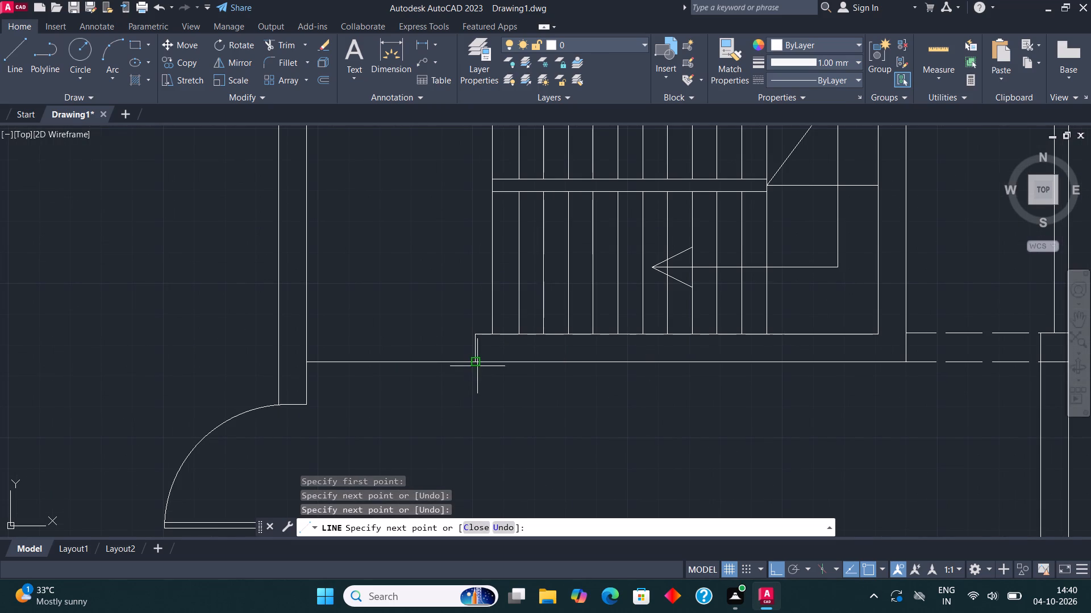
scroll(518, 410, down, 3)
key(Escape)
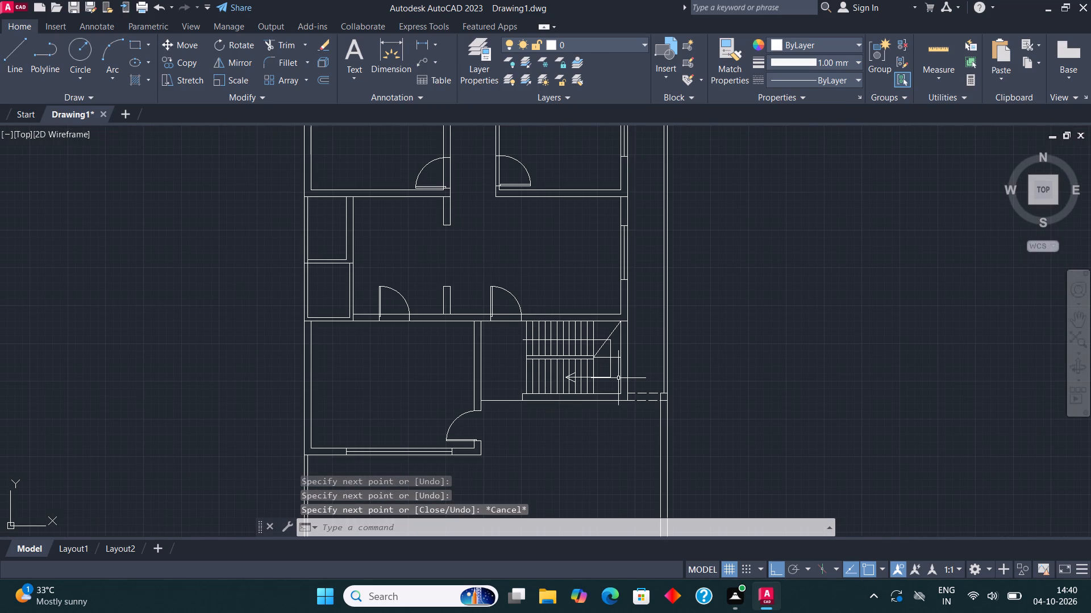
Draw a small rectangular column at the lower-right outer corner of the boundary wall, extending just past its inner corner.
scroll(569, 358, down, 2)
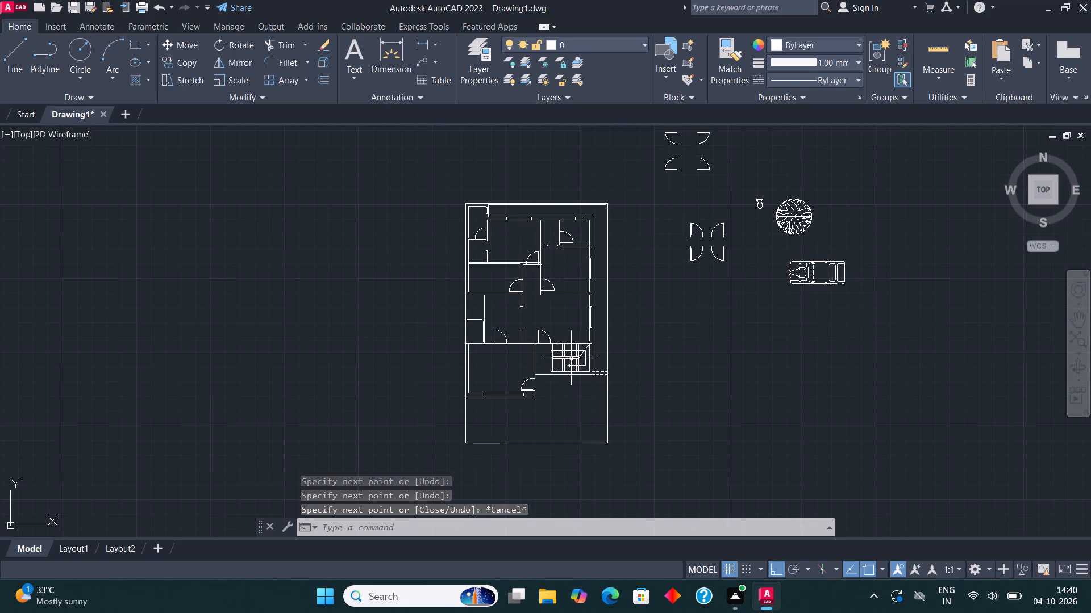
middle_drag(851, 275, 800, 313)
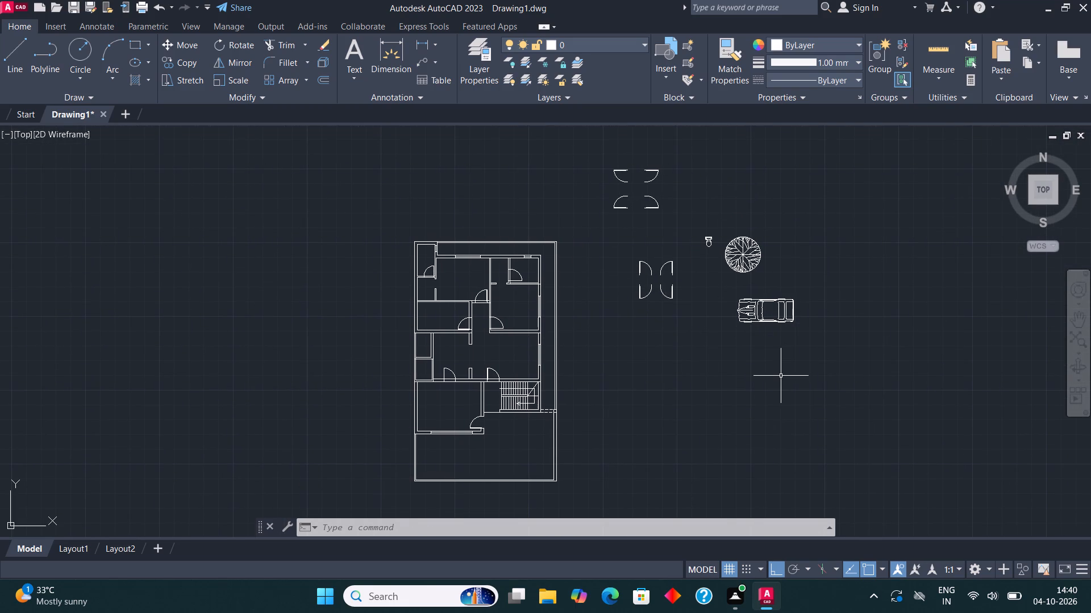
middle_drag(526, 467, 563, 419)
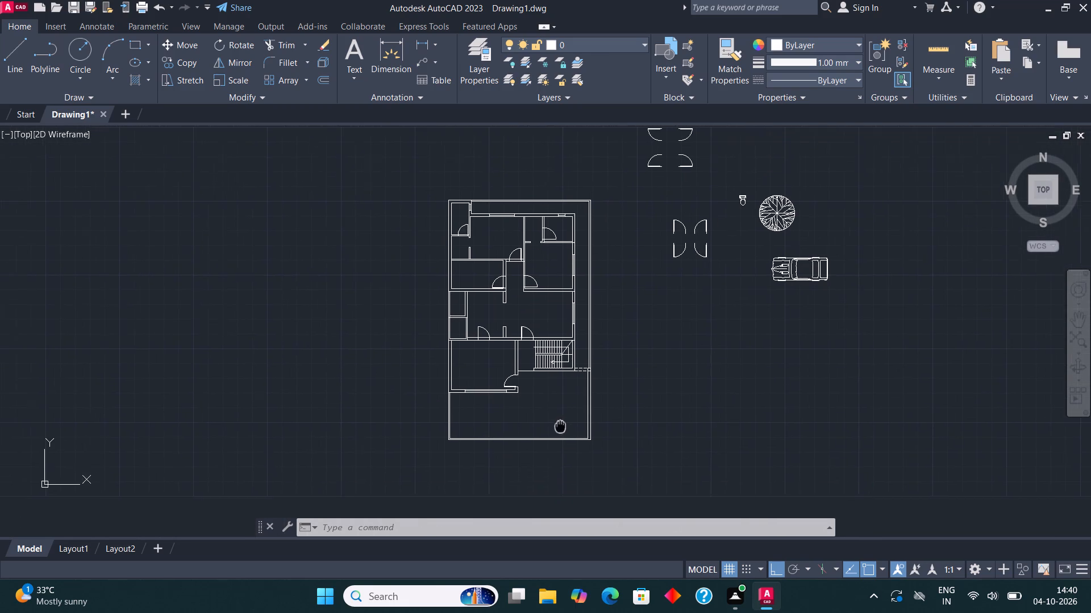
middle_drag(563, 419, 563, 414)
middle_drag(580, 394, 605, 398)
scroll(614, 410, up, 2)
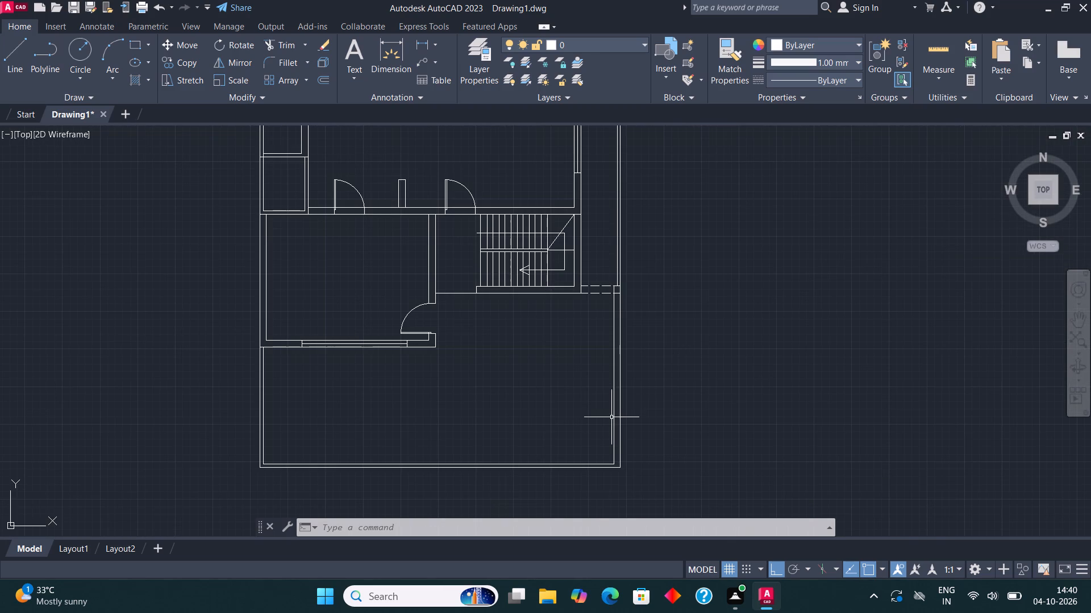
click(138, 47)
scroll(611, 465, up, 3)
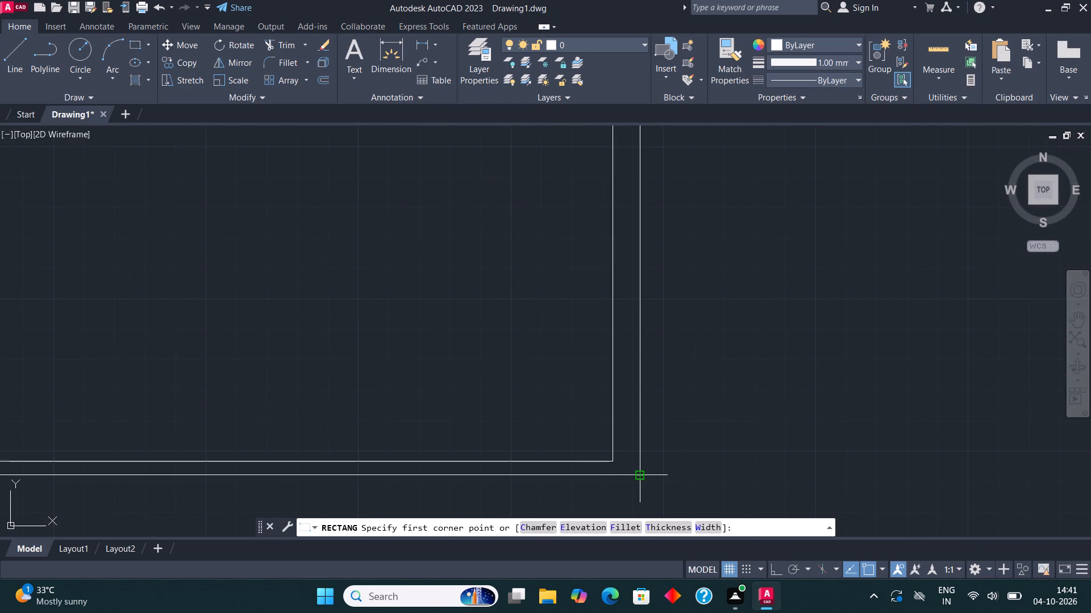
click(638, 476)
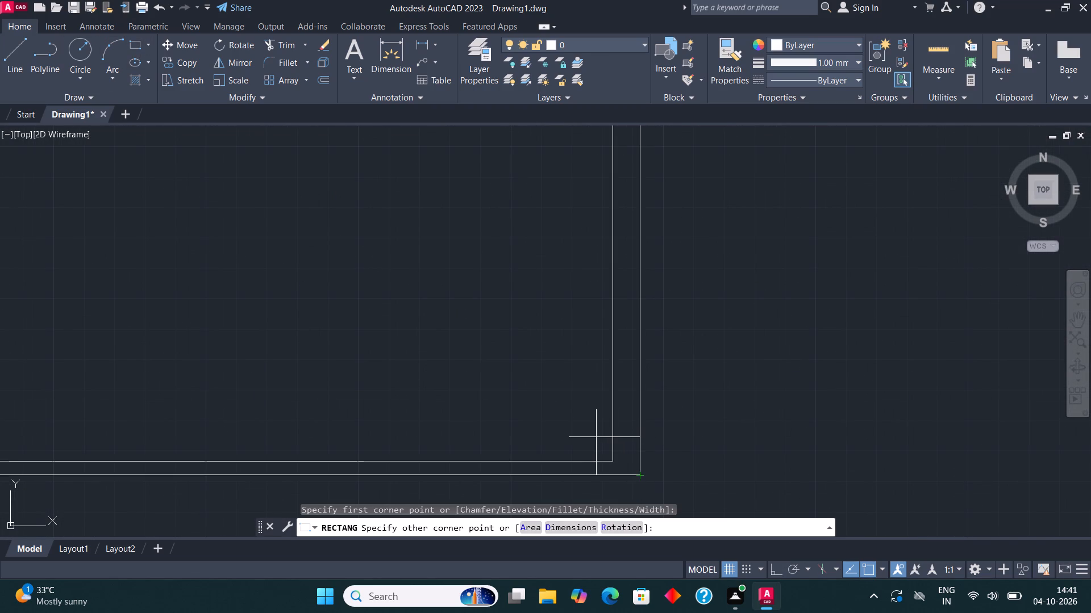
click(596, 436)
Copy the corner column from its lower-right corner horizontally left along the bottom boundary wall, placing it right of the front room's corner.
click(598, 438)
click(180, 60)
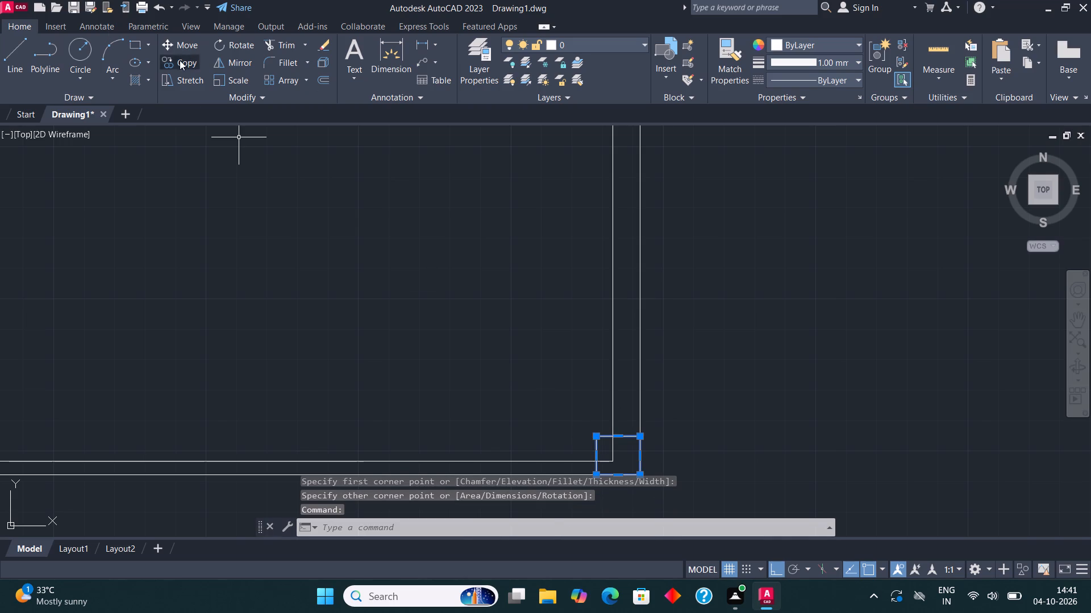
click(638, 475)
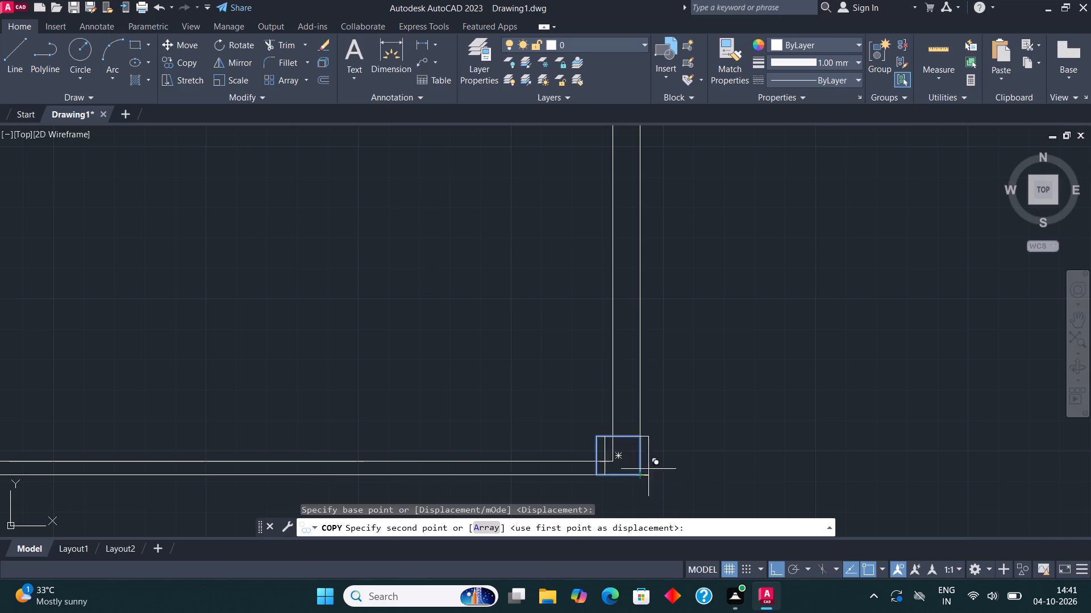
scroll(706, 445, down, 3)
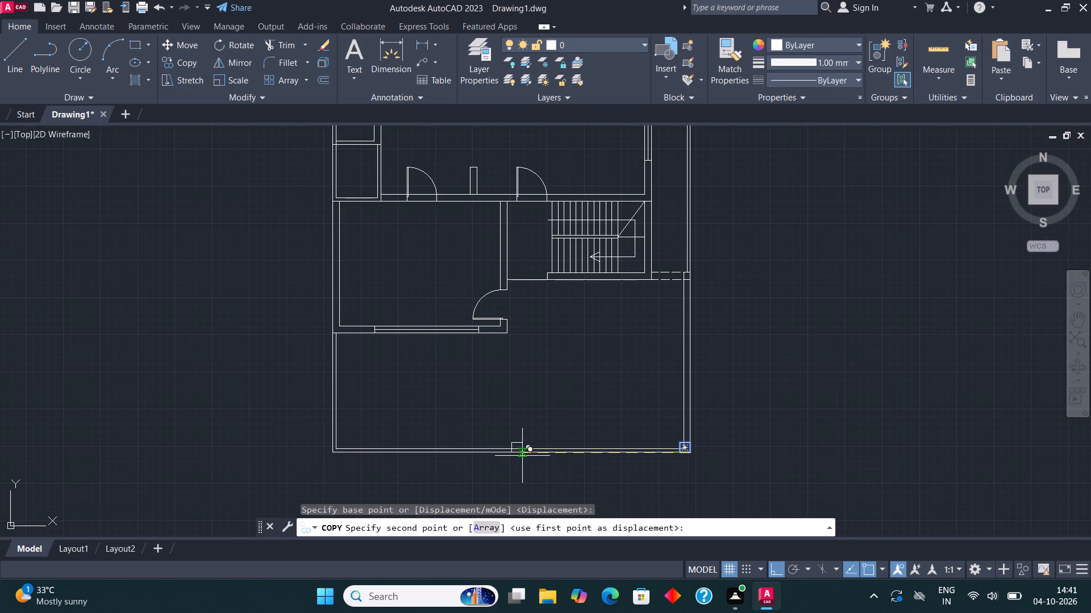
click(534, 455)
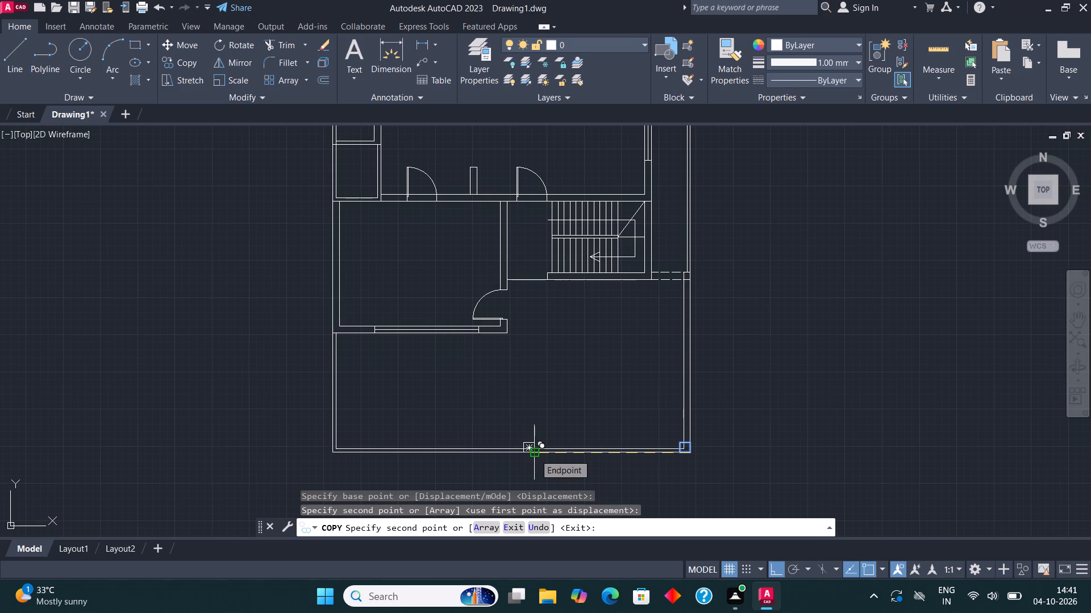
key(Escape)
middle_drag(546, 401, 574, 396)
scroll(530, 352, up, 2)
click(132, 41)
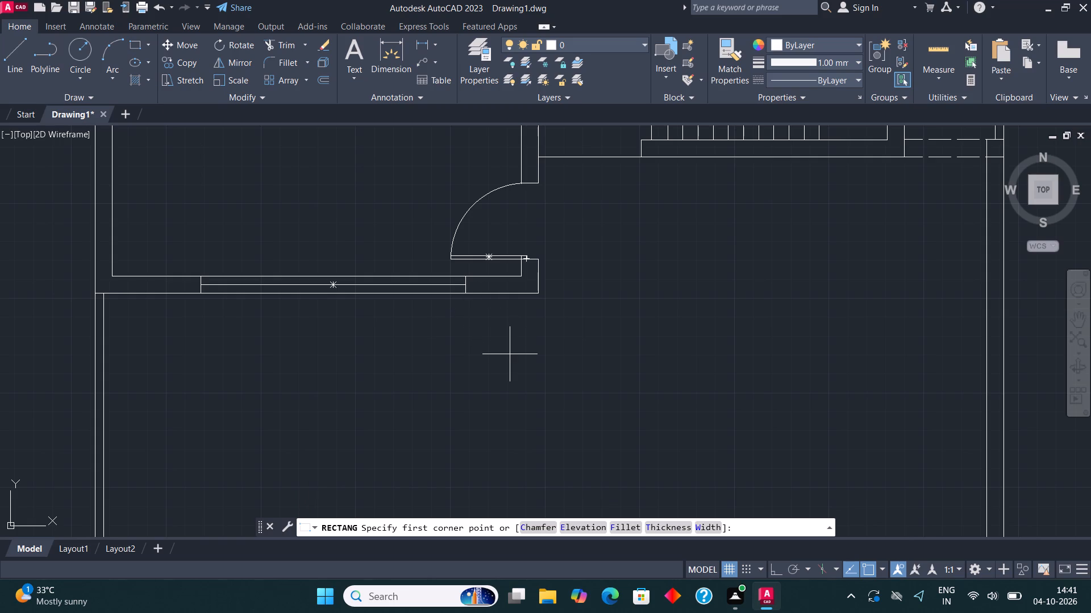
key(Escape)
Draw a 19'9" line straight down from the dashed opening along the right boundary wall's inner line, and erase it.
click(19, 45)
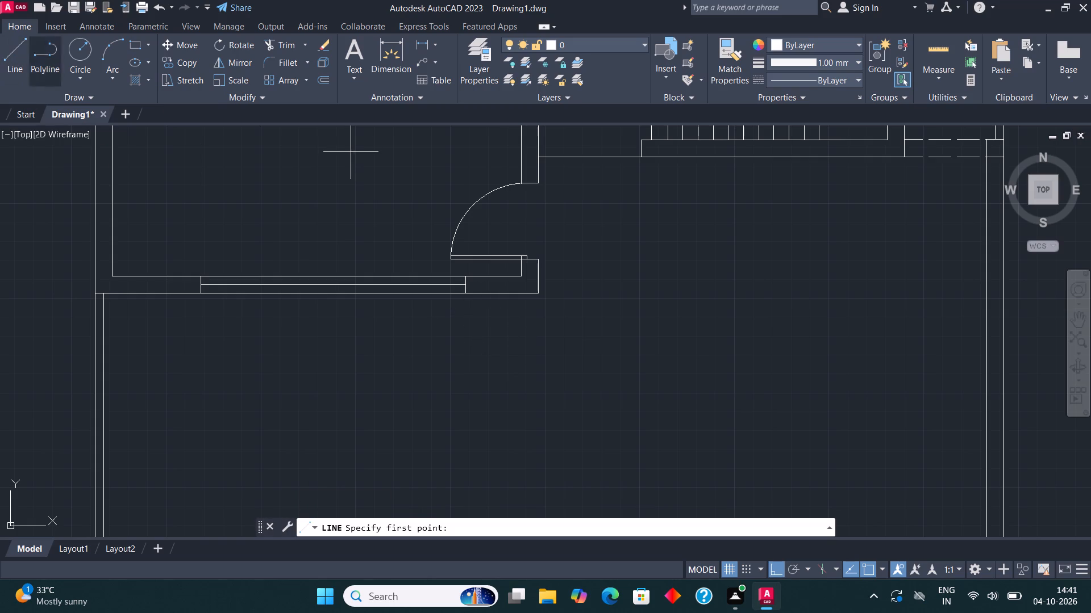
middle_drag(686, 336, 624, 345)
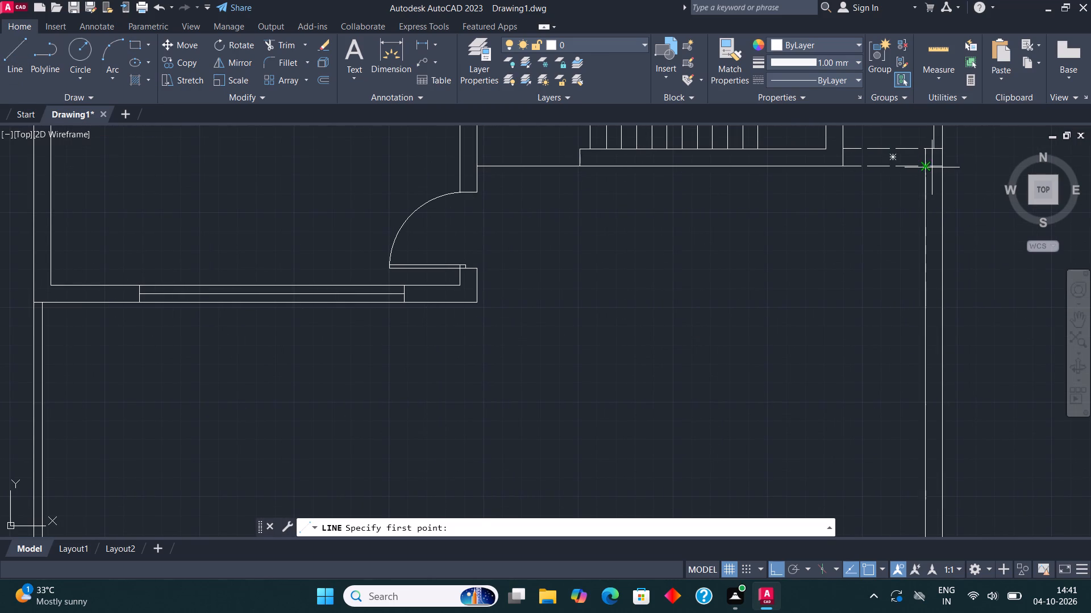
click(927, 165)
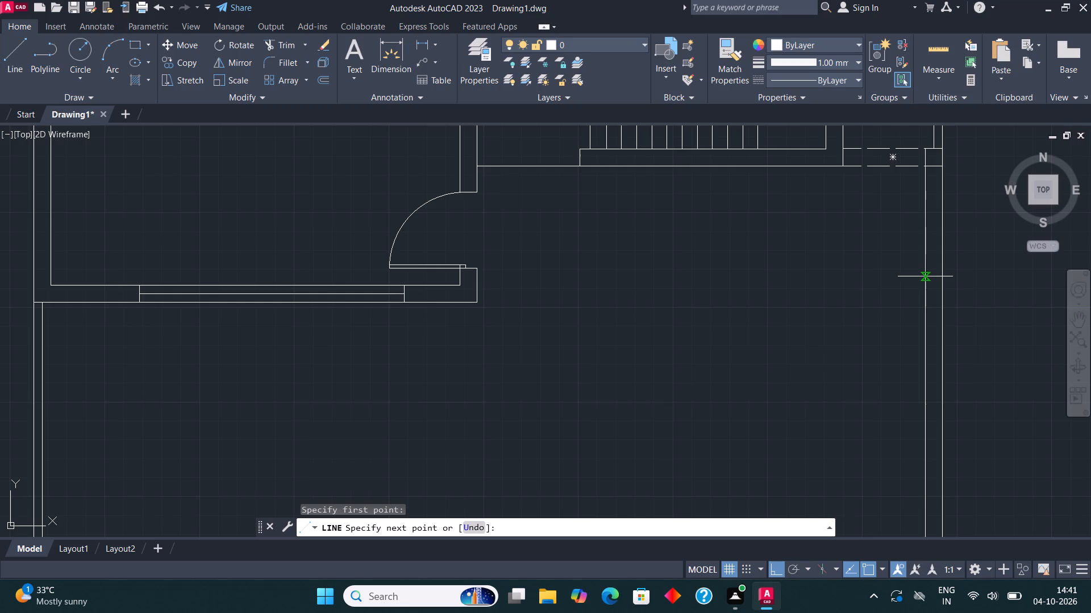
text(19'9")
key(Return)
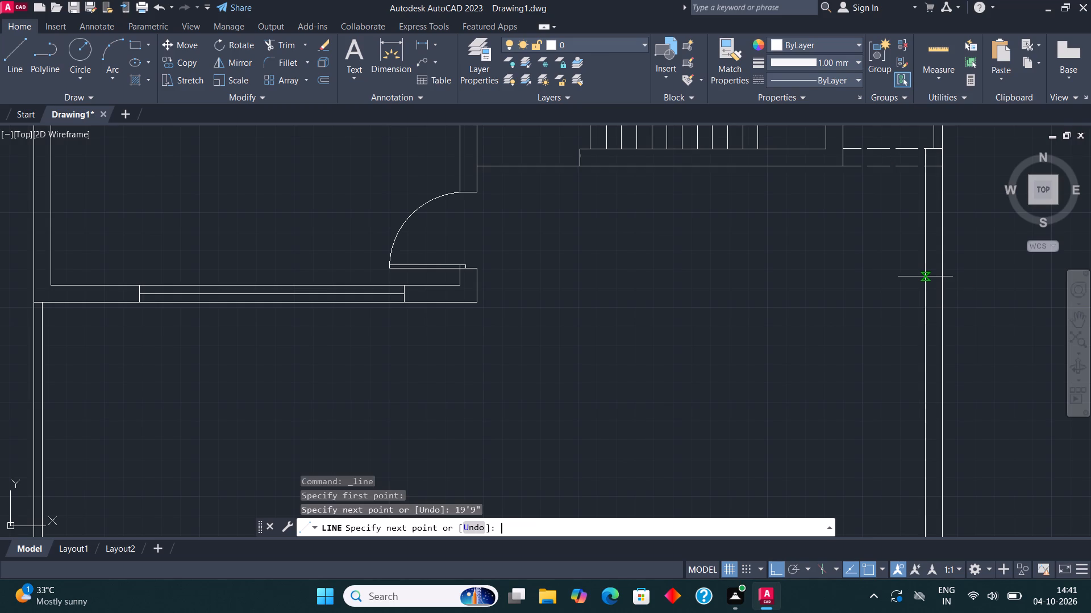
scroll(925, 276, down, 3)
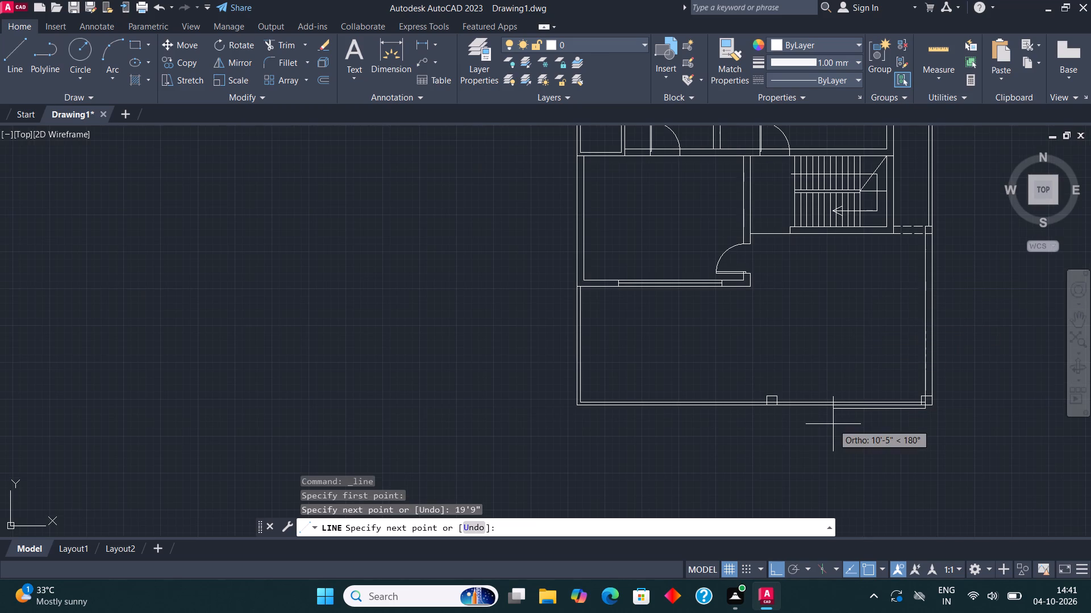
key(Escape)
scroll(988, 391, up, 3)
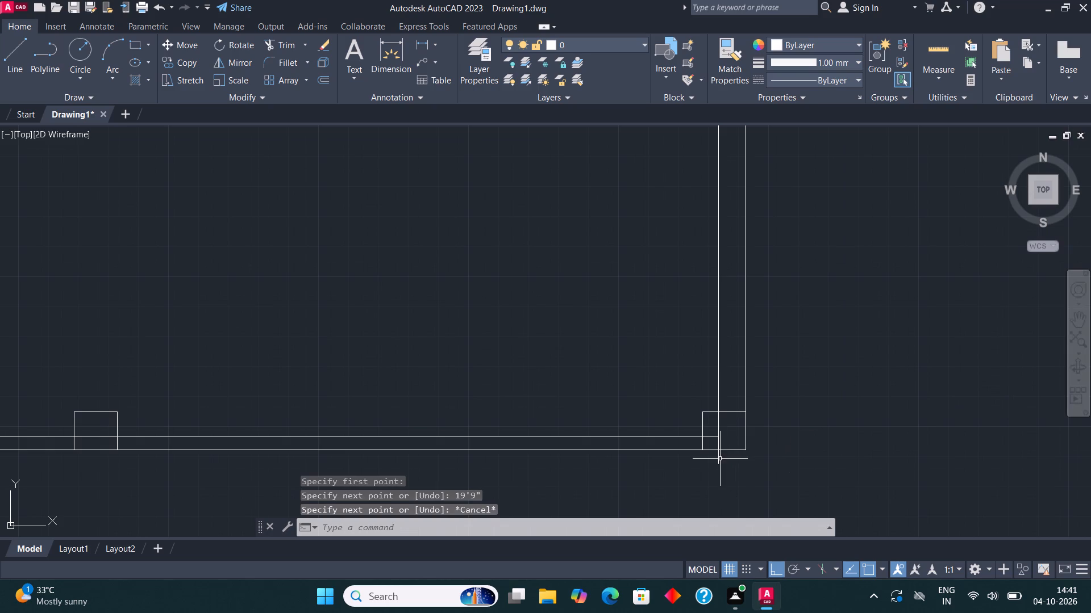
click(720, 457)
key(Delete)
Draw a small horizontal rectangle in the open front area, just below the front room's lower-right wall corner.
scroll(723, 460, down, 2)
middle_drag(738, 303, 750, 310)
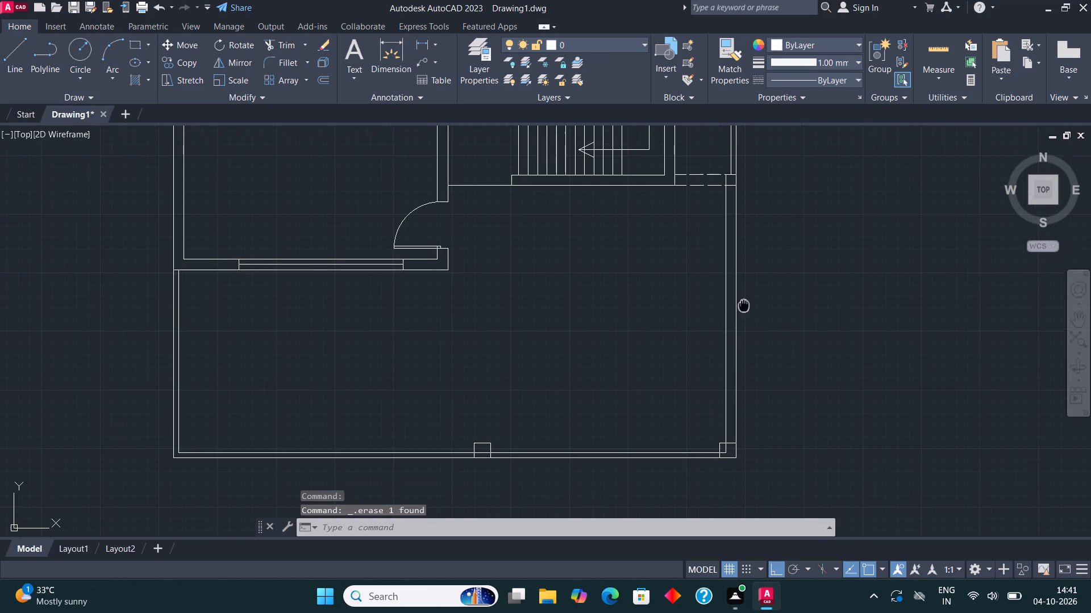
middle_drag(750, 310, 759, 314)
scroll(763, 313, down, 2)
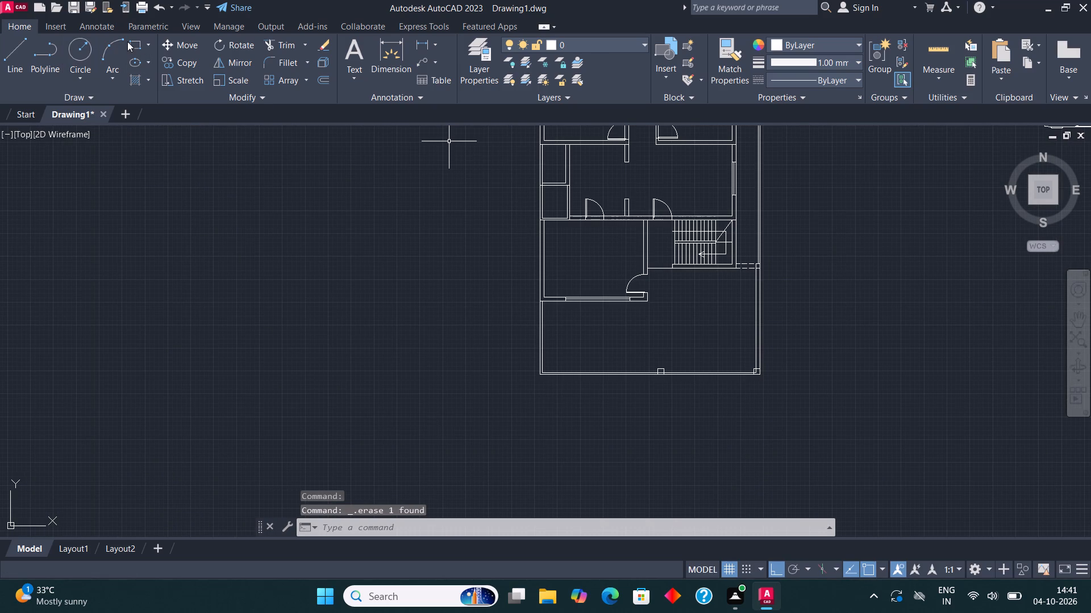
click(129, 41)
middle_drag(714, 213, 668, 219)
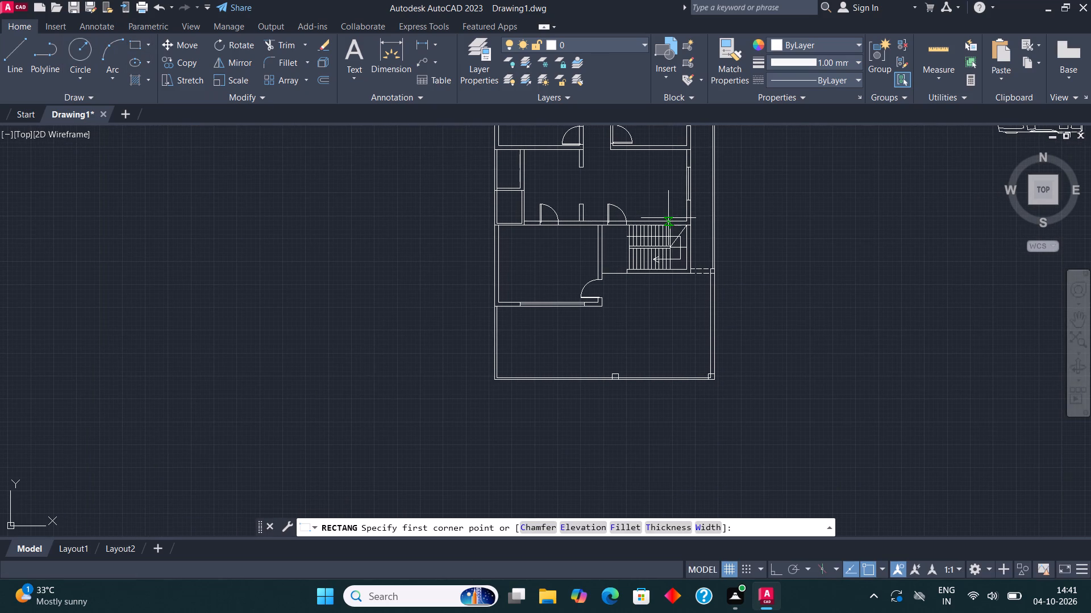
scroll(634, 293, up, 2)
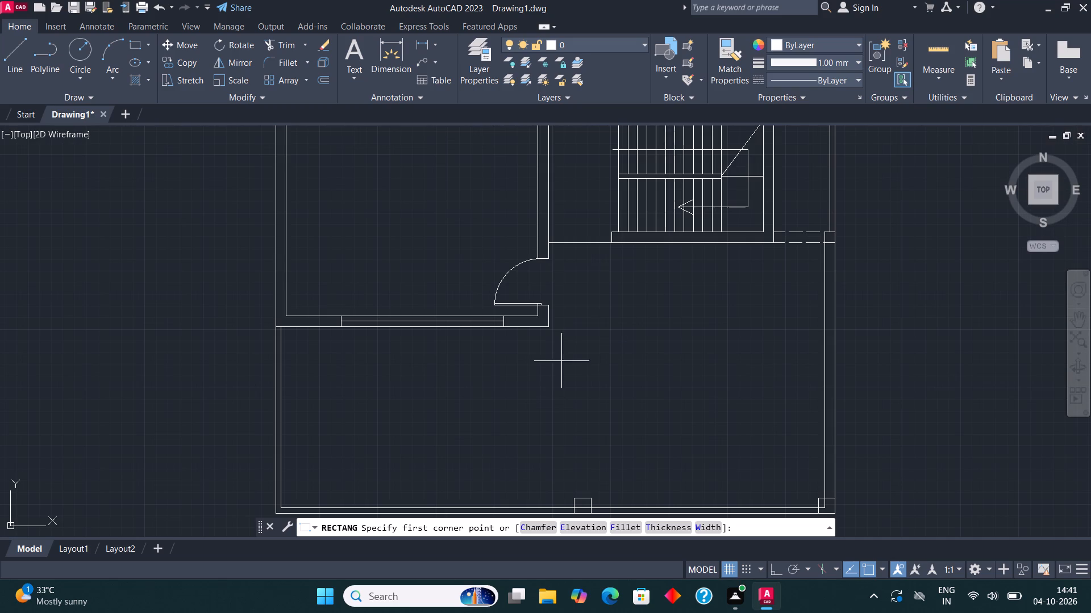
scroll(540, 370, up, 1)
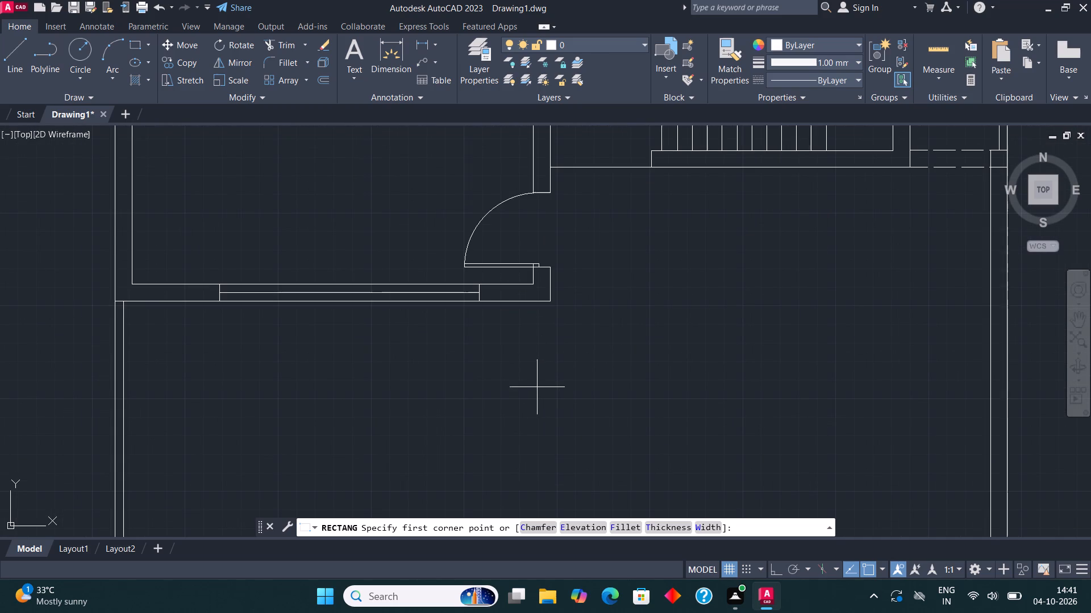
click(530, 394)
click(571, 412)
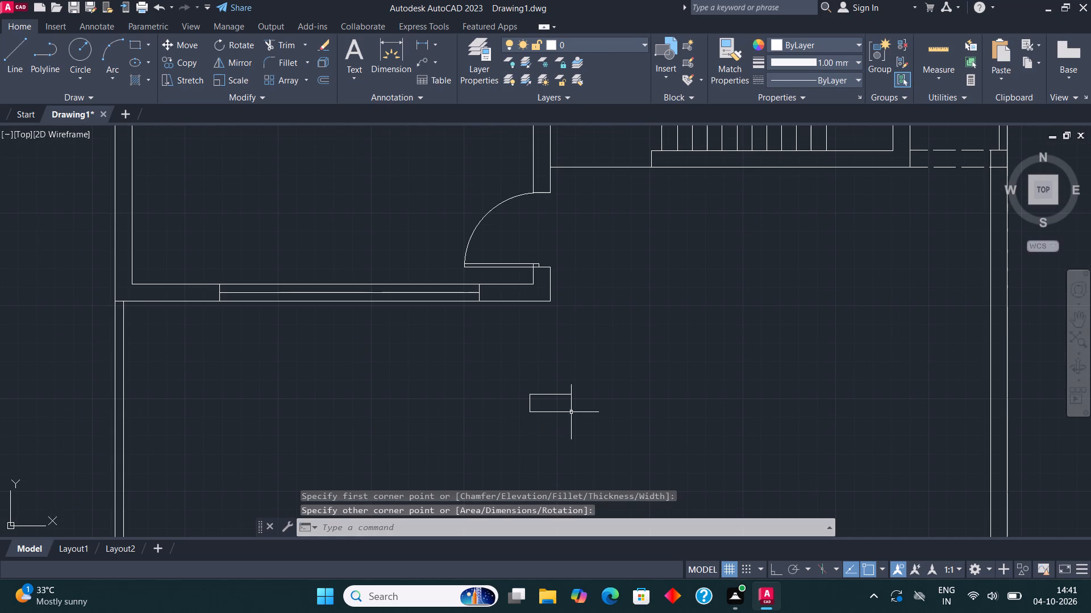
With ortho on, draw a horizontal line across the right boundary wall, aligned with the bottom edge of the small front-area rectangle.
scroll(534, 317, down, 2)
middle_drag(602, 339, 607, 346)
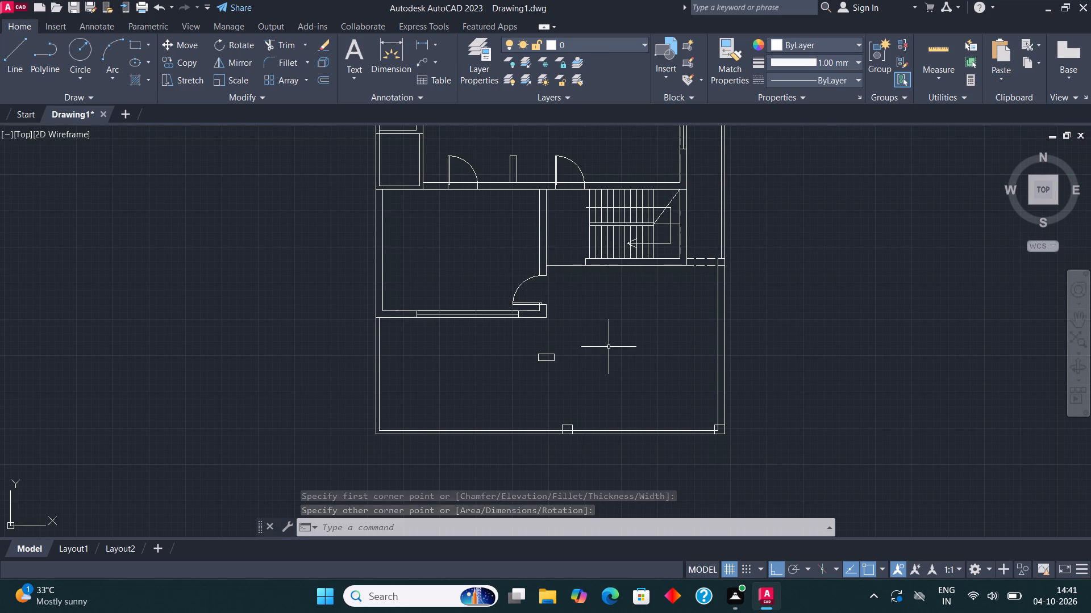
click(13, 48)
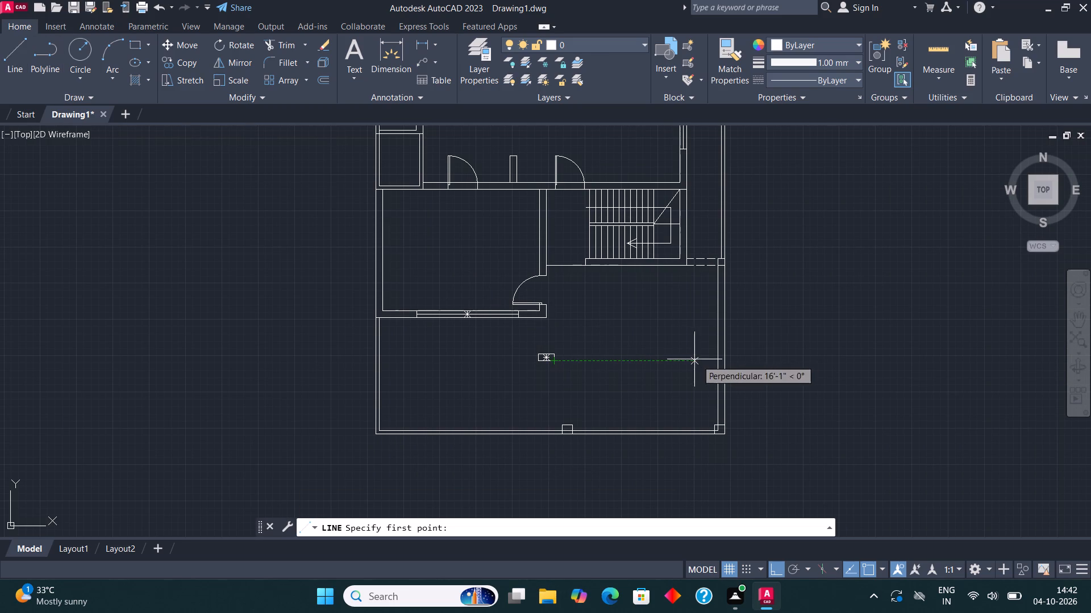
scroll(718, 360, up, 3)
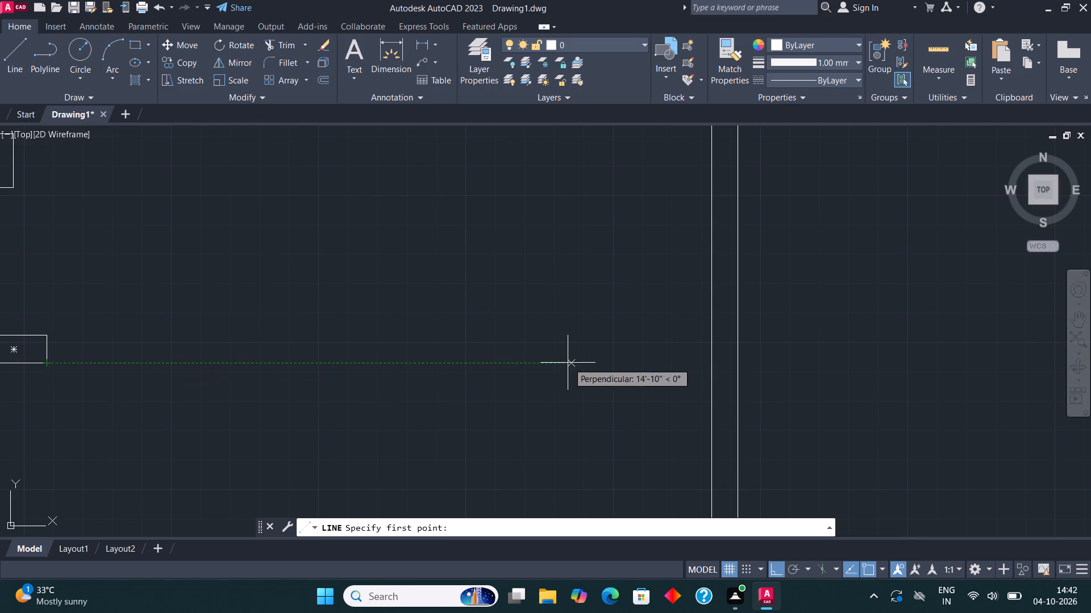
click(564, 368)
click(964, 364)
Trim the horizontal line's overhangs on both sides of the right boundary wall, leaving only the segment between the wall lines.
click(284, 44)
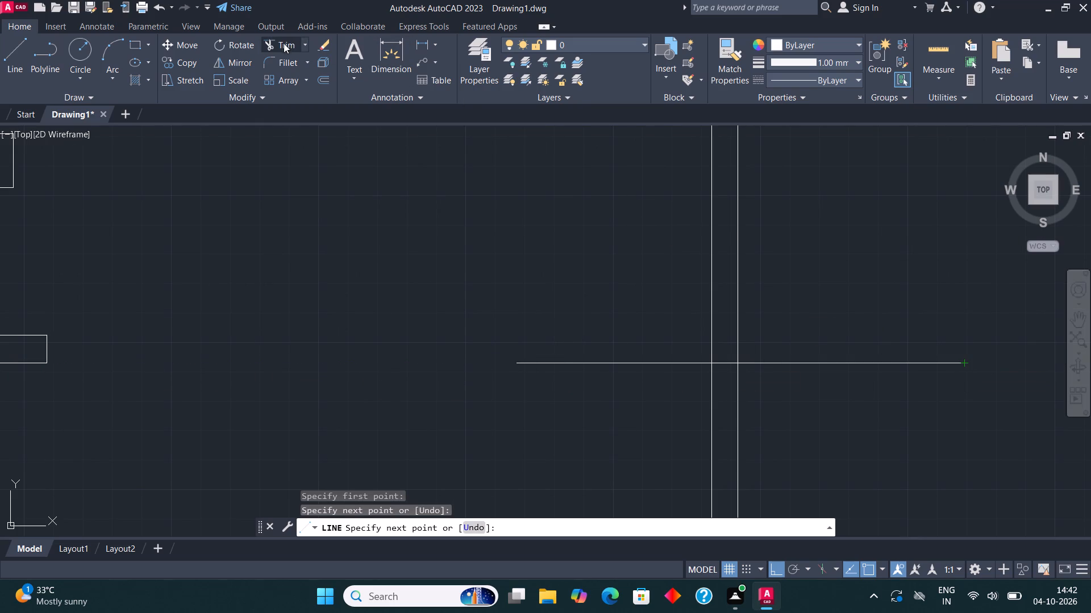
drag(680, 398, 684, 406)
click(676, 290)
drag(832, 418, 832, 411)
click(815, 308)
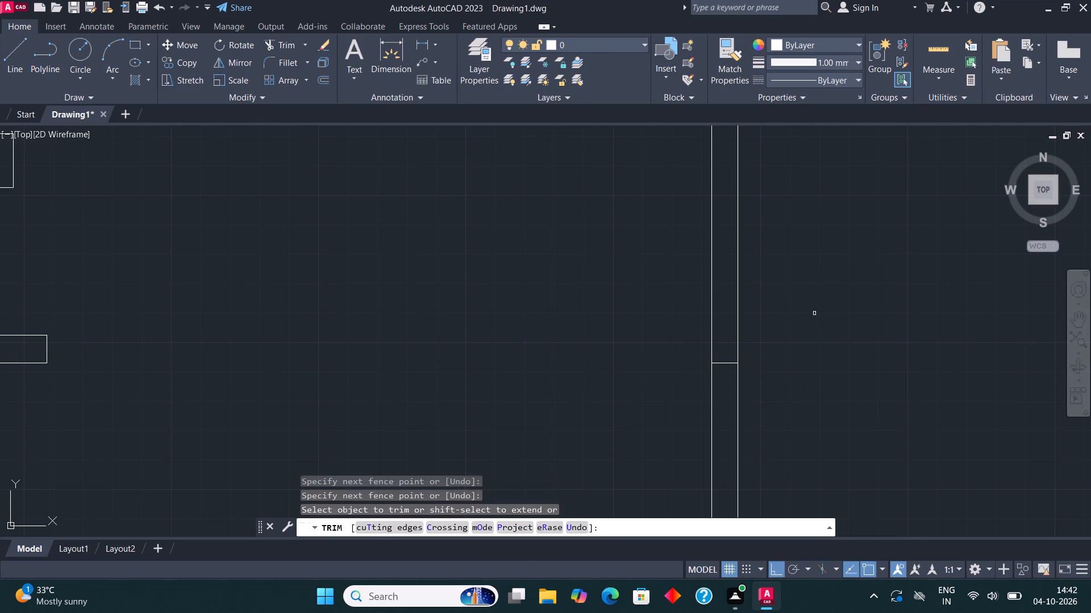
Trim the short line between the right boundary wall's lines at the lower edge of the dashed opening beside the staircase.
scroll(813, 335, down, 2)
middle_drag(815, 329, 812, 371)
key(Escape)
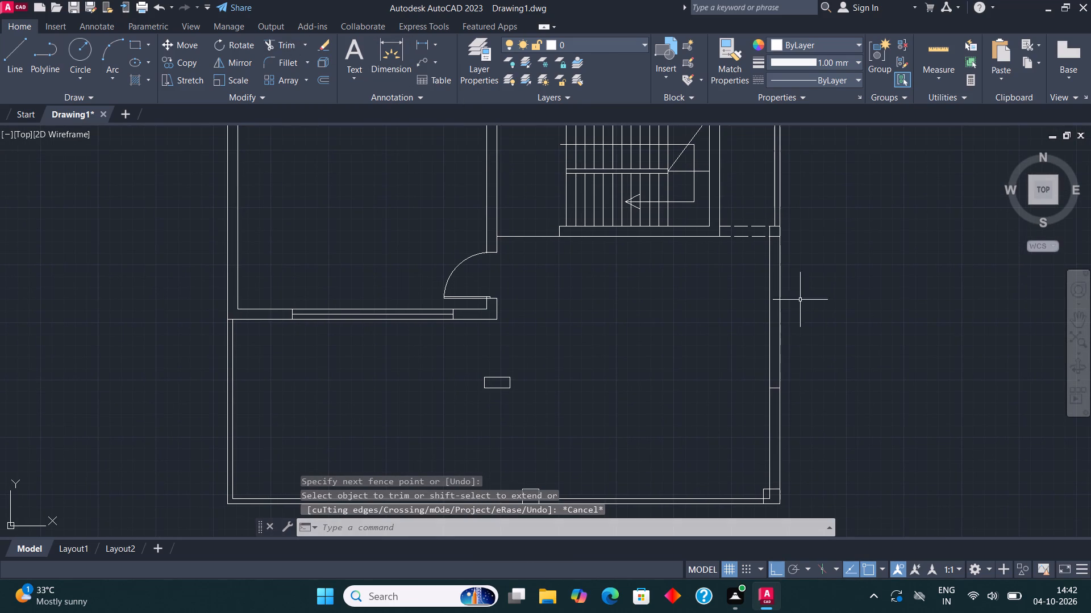
middle_drag(822, 250, 785, 262)
middle_drag(745, 236, 731, 245)
scroll(731, 245, up, 3)
click(286, 42)
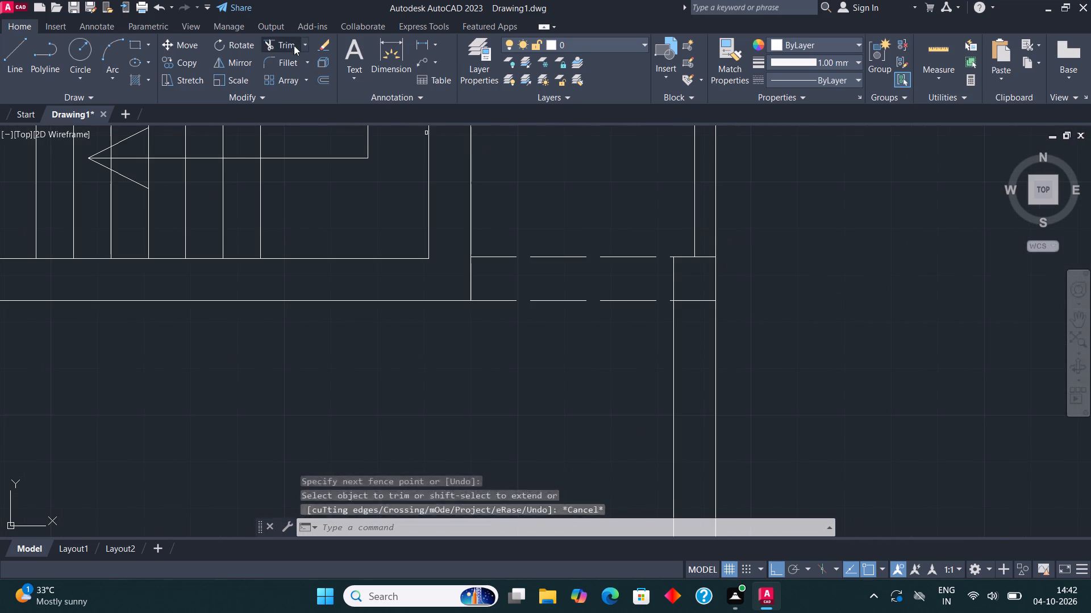
click(686, 289)
click(690, 335)
scroll(690, 330, down, 3)
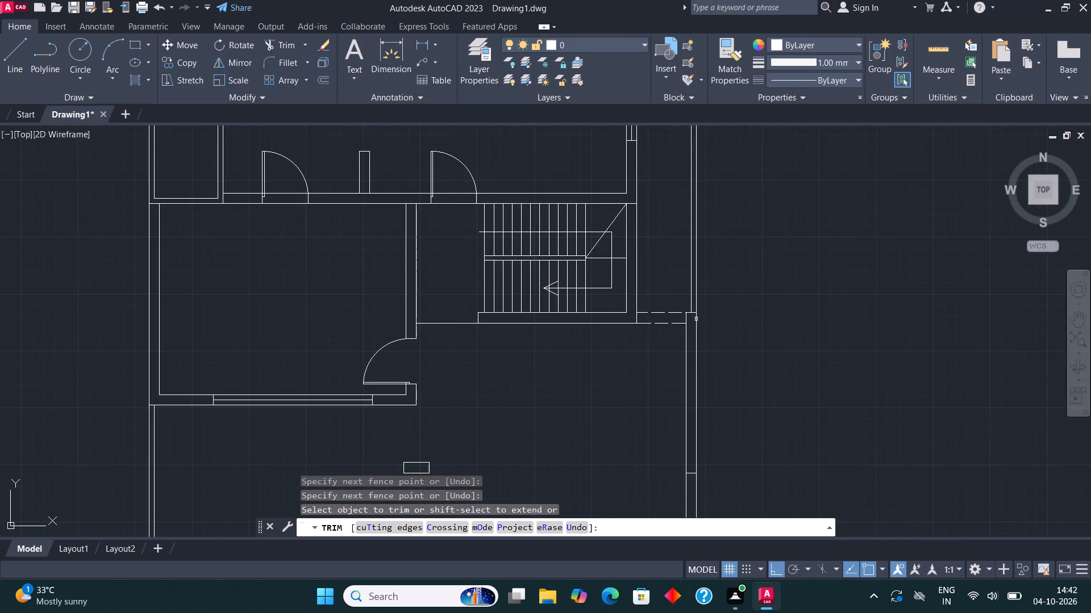
middle_drag(724, 275, 734, 224)
scroll(734, 240, down, 1)
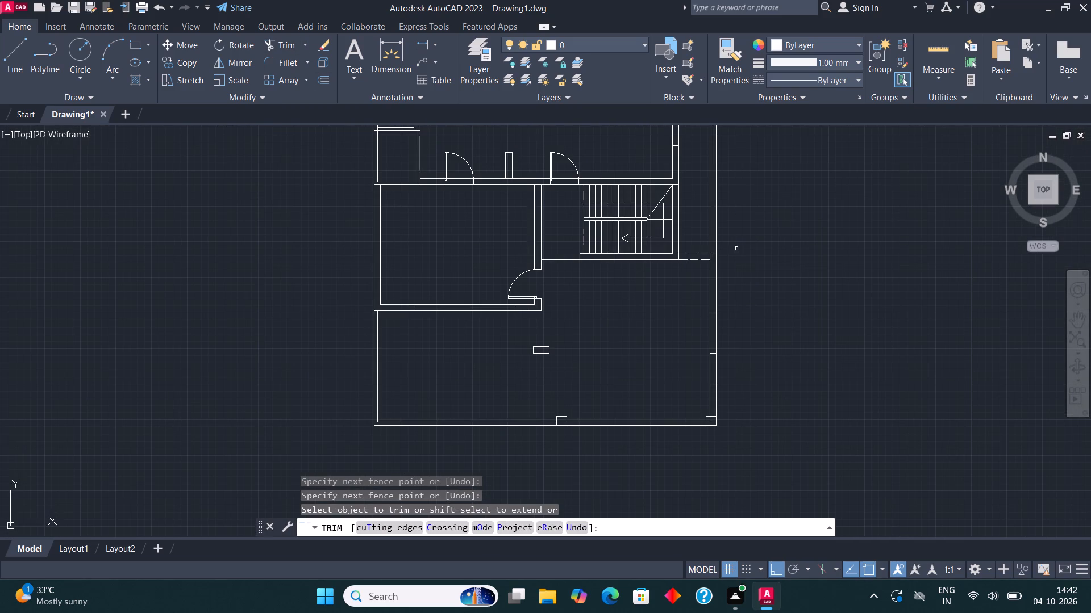
key(Escape)
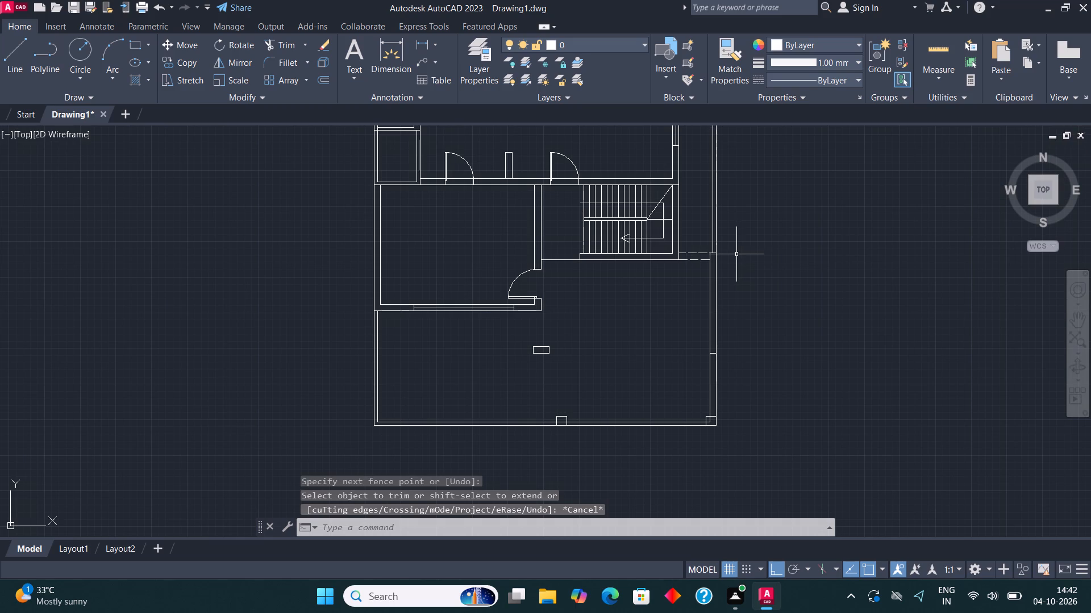
Make the ISO dash linetype ACAD_ISO02W100 the current linetype.
middle_drag(482, 341, 482, 367)
text(lin)
click(403, 392)
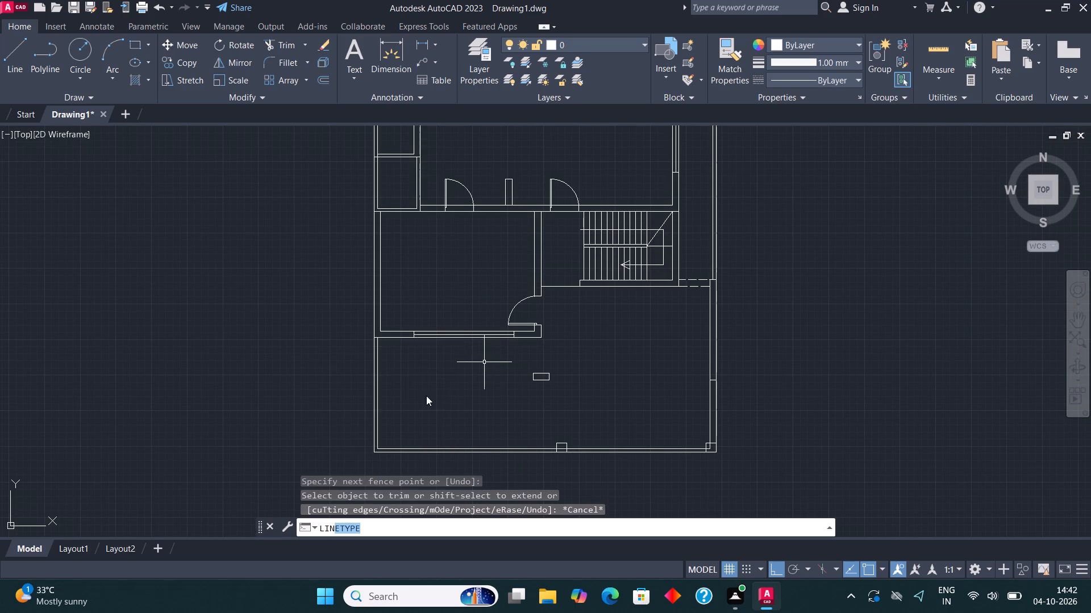
click(577, 276)
click(664, 194)
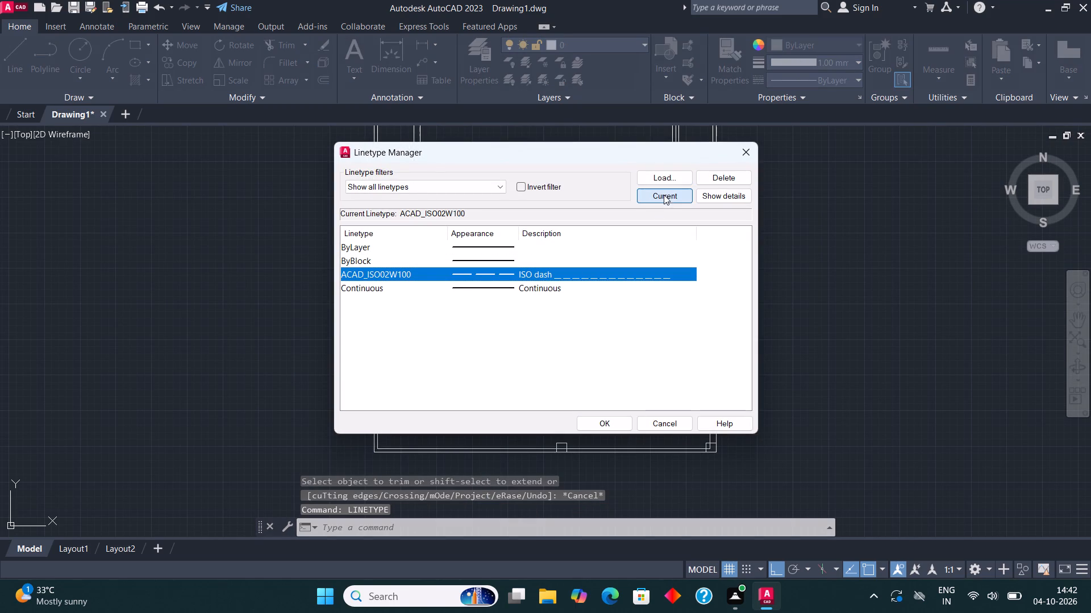
click(611, 416)
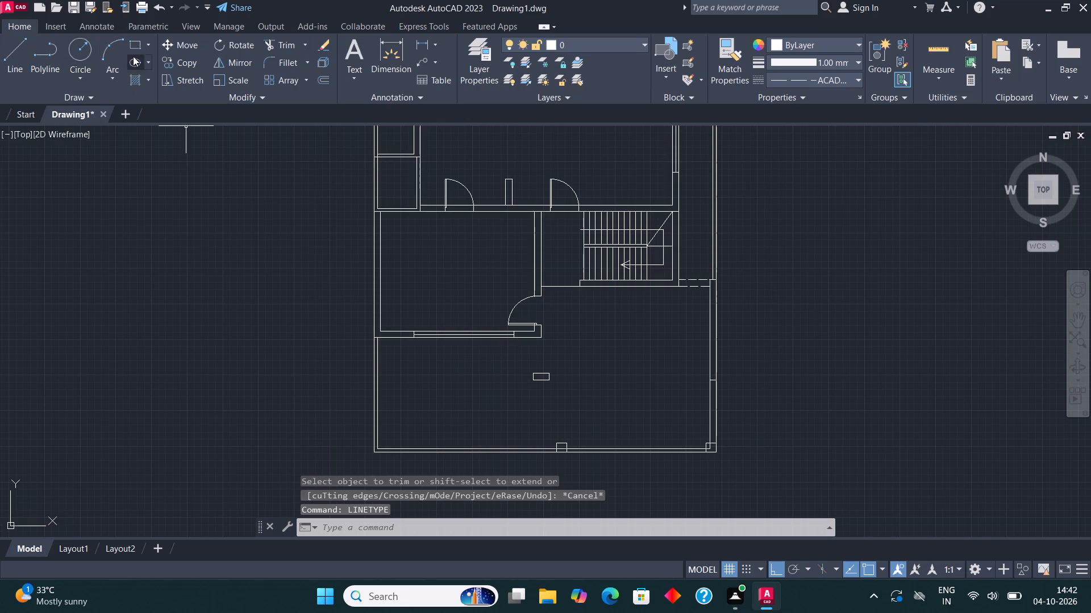
Draw a narrow dashed rectangle from the small front-area column's upper-left corner up to the front room's bottom wall.
click(133, 47)
middle_drag(443, 266, 444, 335)
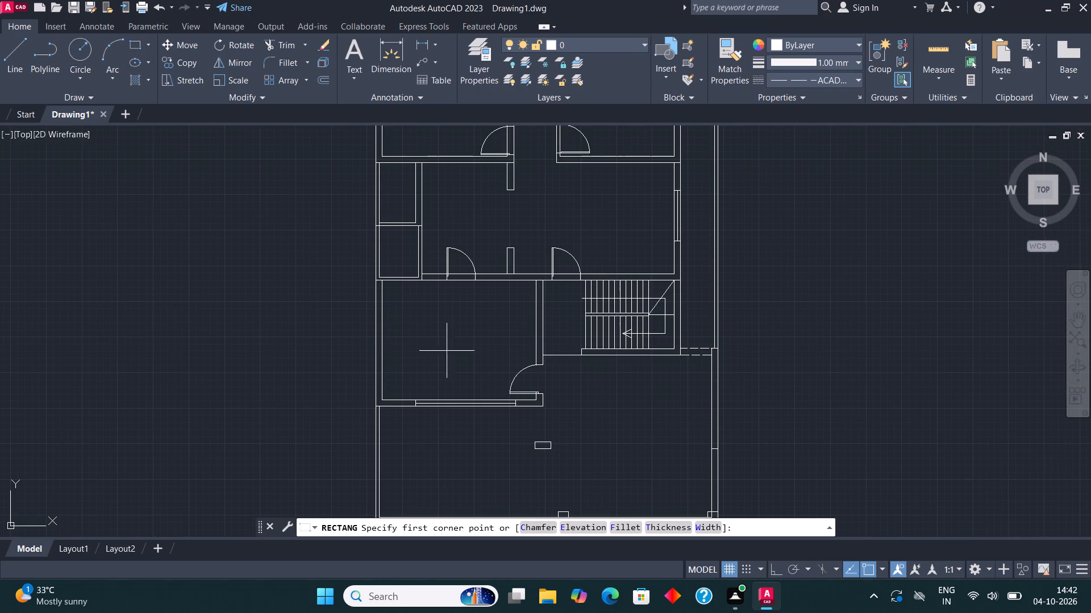
scroll(522, 435, up, 2)
click(550, 455)
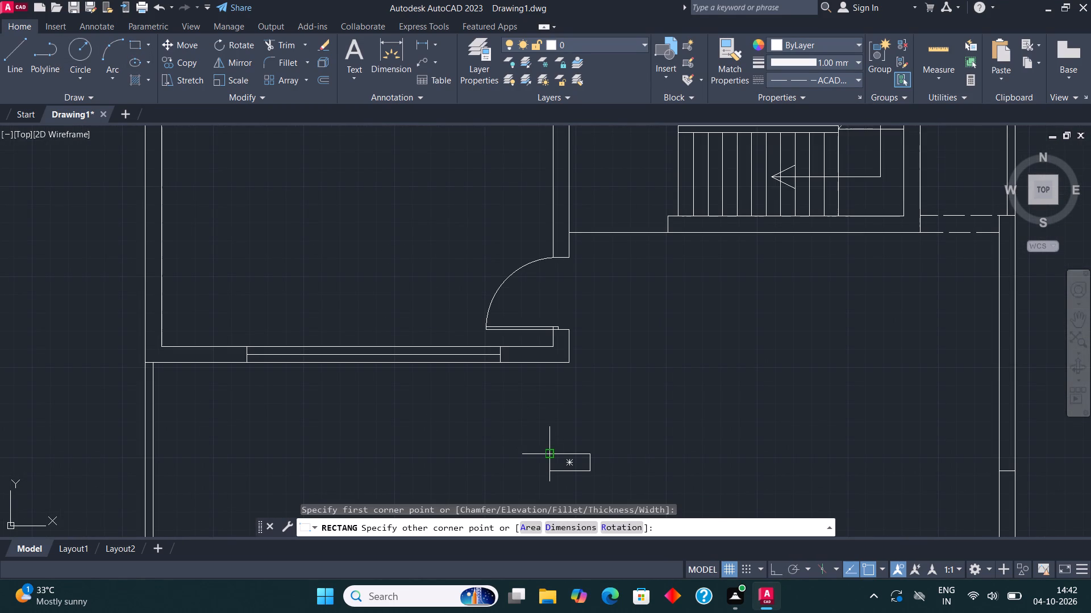
scroll(556, 376, up, 1)
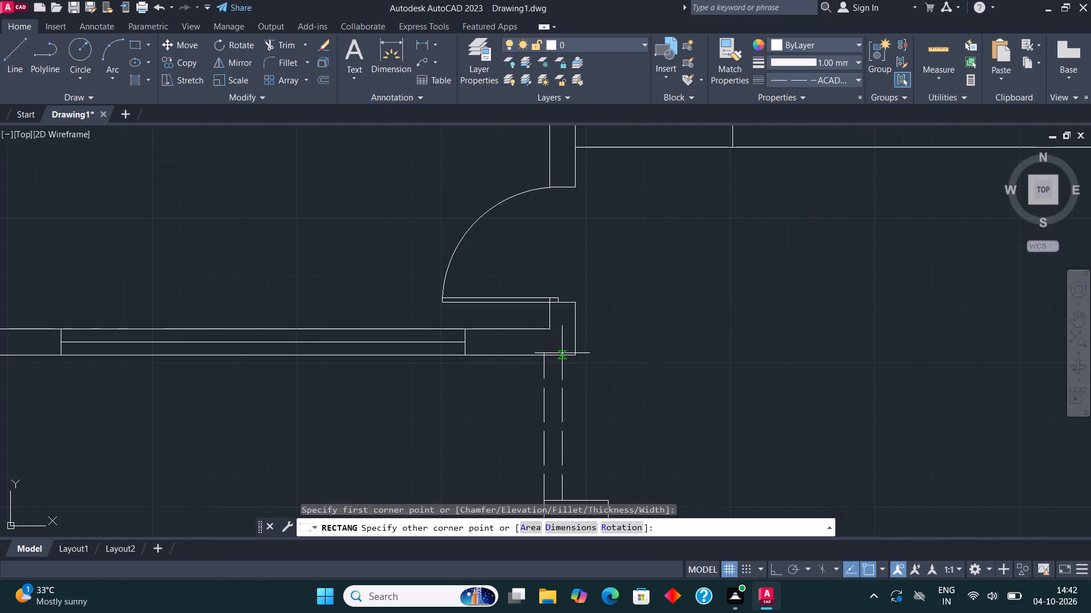
click(567, 355)
scroll(557, 341, down, 1)
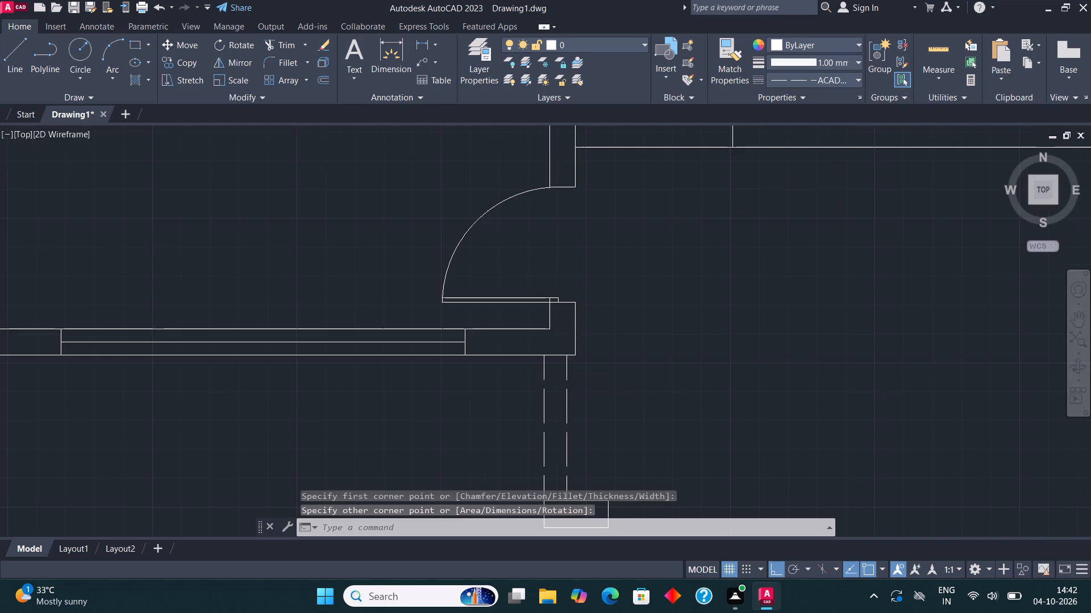
Draw a dashed horizontal rectangle from the small column's lower-right corner to the right boundary wall's inner line, matching the column's height.
middle_drag(596, 425, 409, 339)
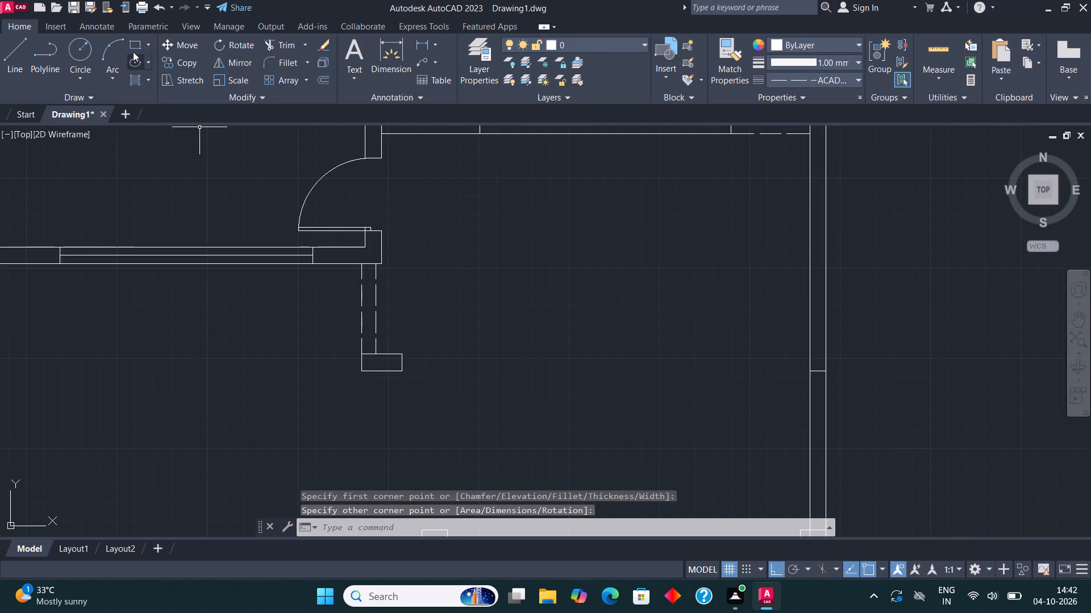
click(136, 47)
click(409, 372)
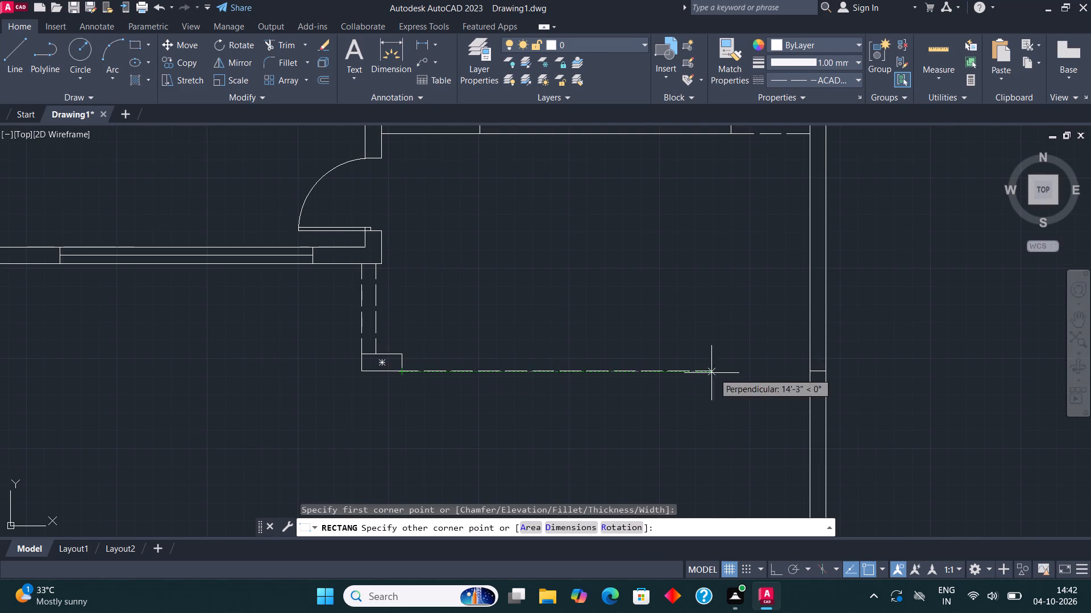
scroll(801, 356, up, 1)
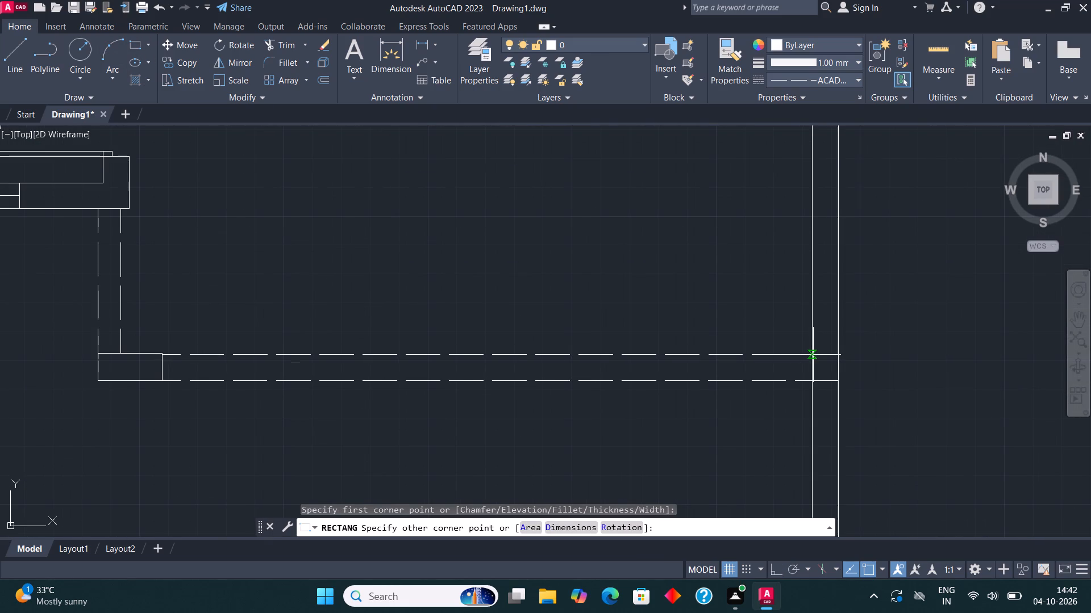
click(811, 355)
scroll(602, 305, down, 2)
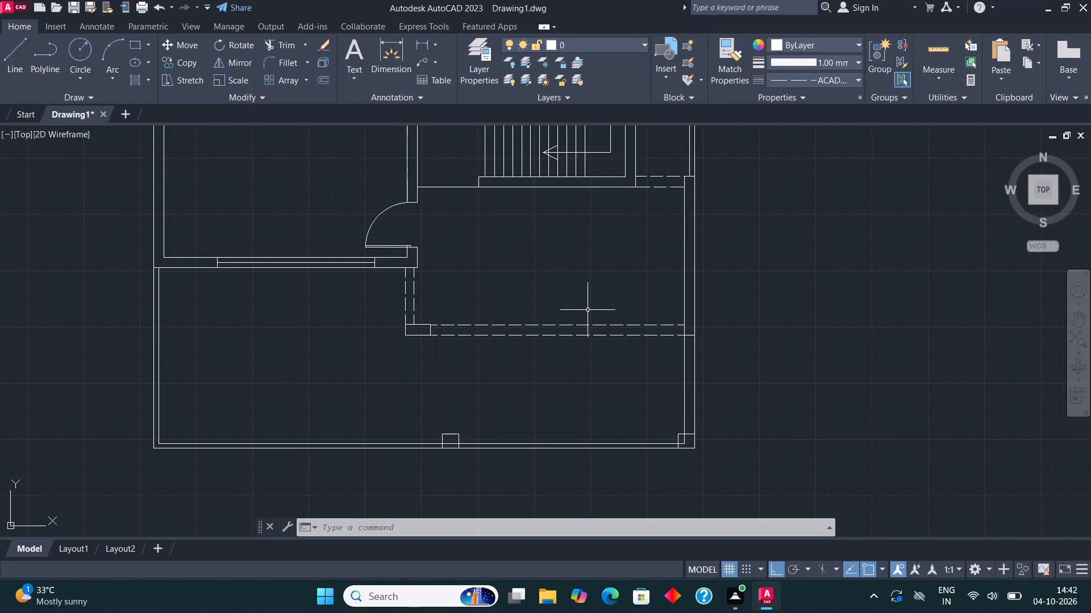
Rotate the car block beside the floor plan to 270° with ortho on, so its front points up.
scroll(589, 304, down, 1)
middle_drag(596, 248, 569, 375)
scroll(517, 379, down, 3)
scroll(663, 309, up, 3)
click(657, 328)
click(610, 313)
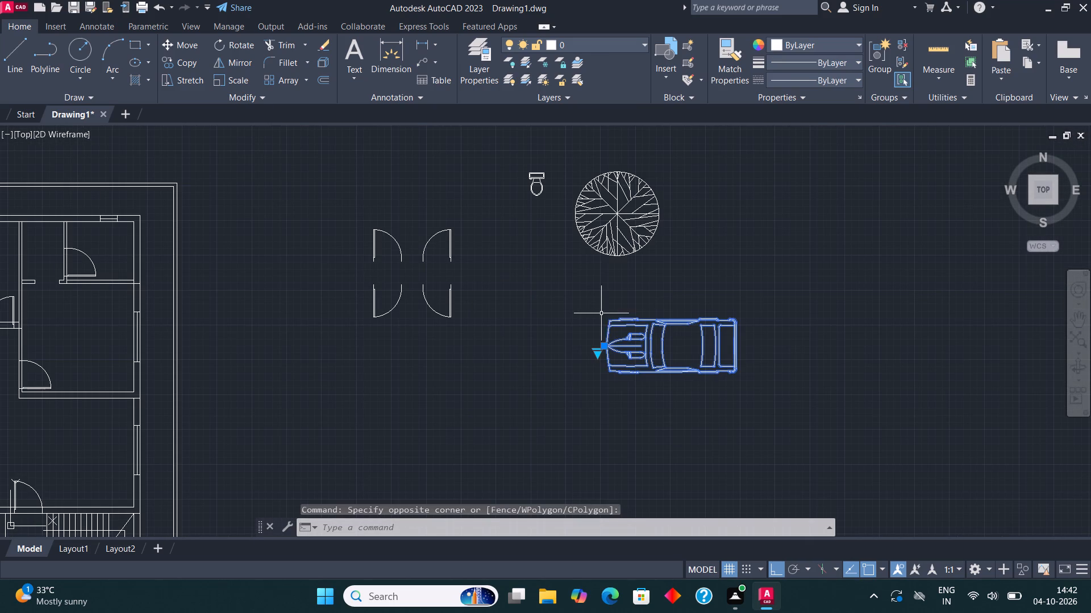
click(251, 45)
click(643, 402)
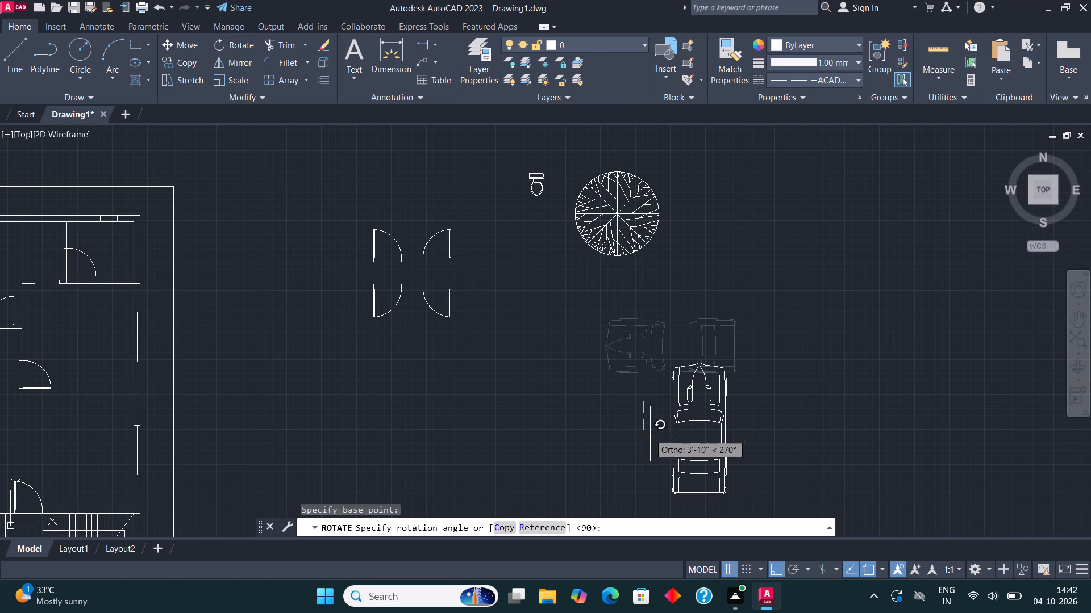
click(650, 434)
Copy the rotated car, with ortho off, to the empty space just right of the plan's front area.
drag(756, 456, 731, 416)
click(648, 360)
click(188, 56)
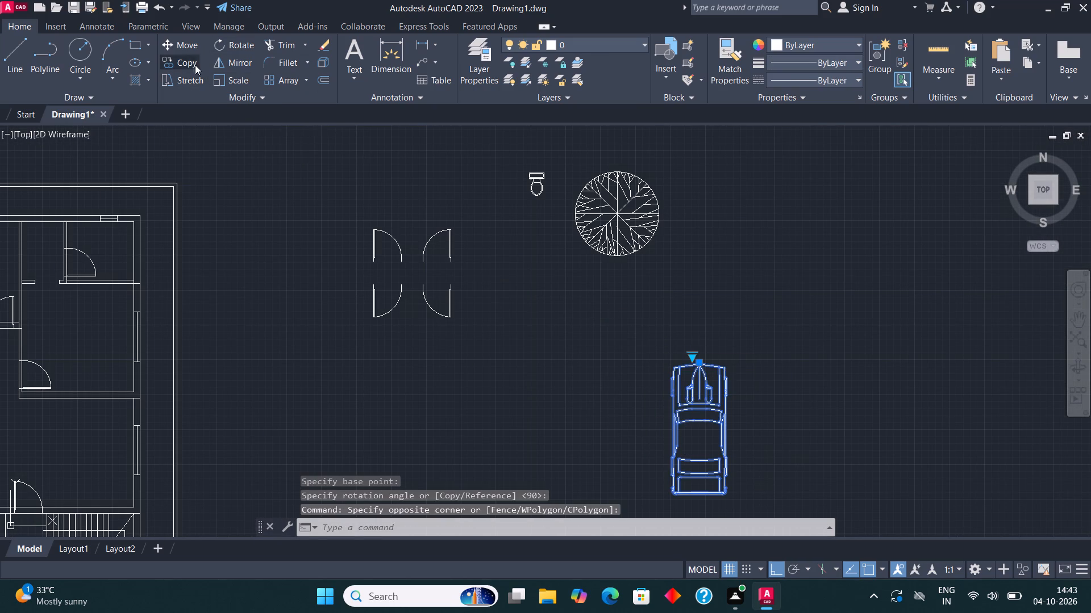
click(700, 410)
scroll(758, 313, down, 2)
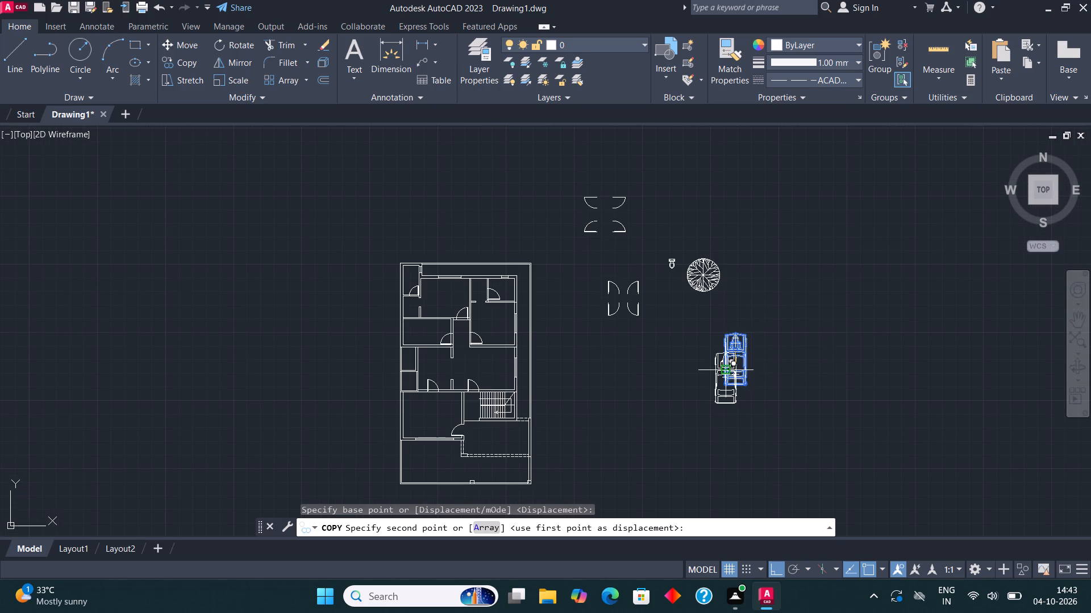
key(F8)
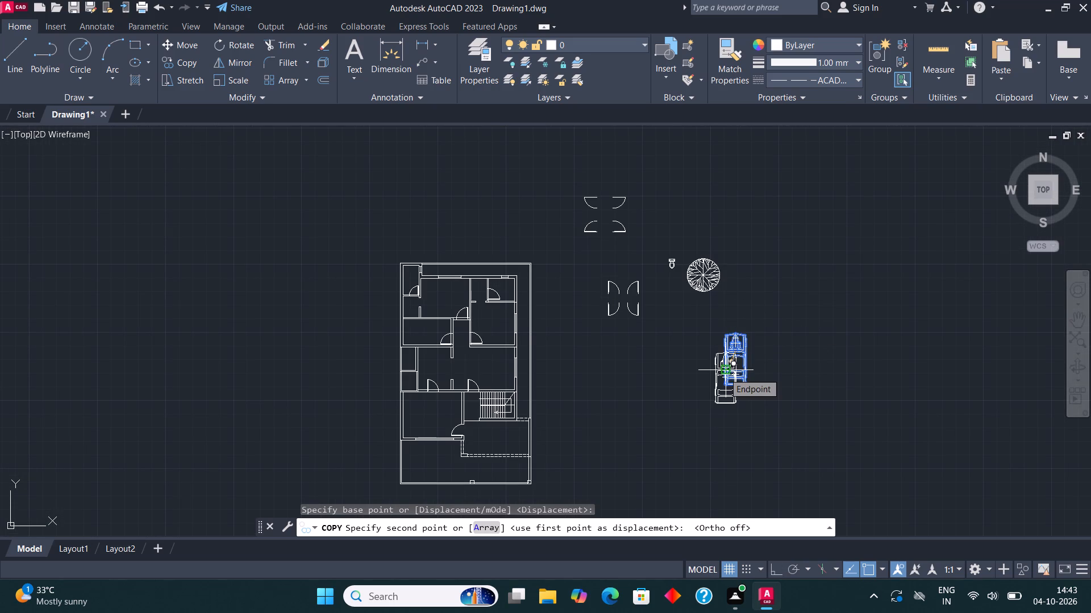
scroll(750, 319, down, 1)
scroll(601, 400, up, 3)
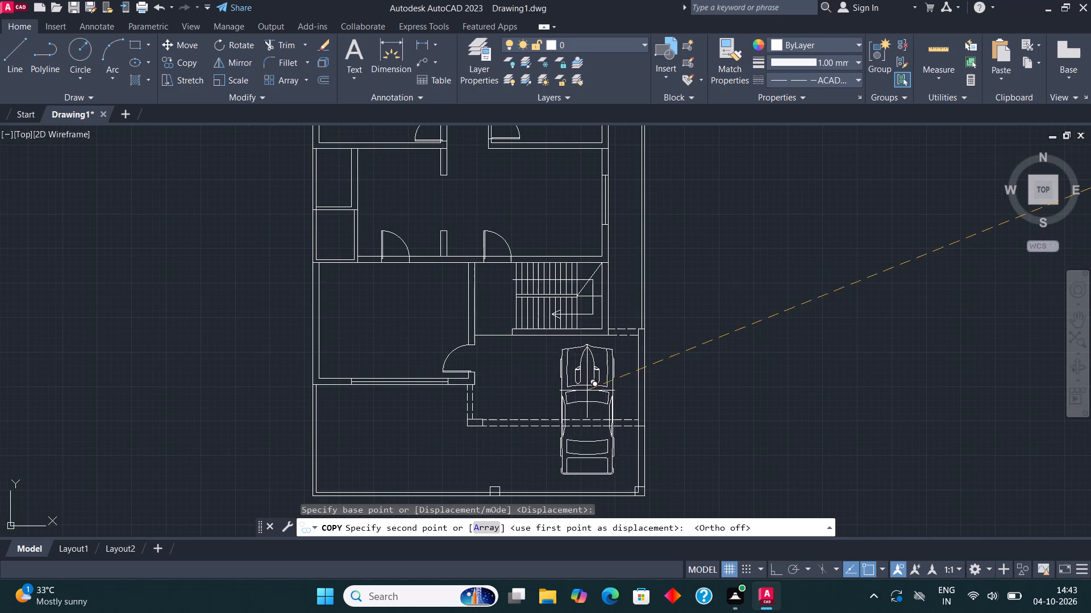
click(785, 374)
key(Escape)
Scale the copied car beside the plan down freehand to roughly three quarters of its size.
click(776, 381)
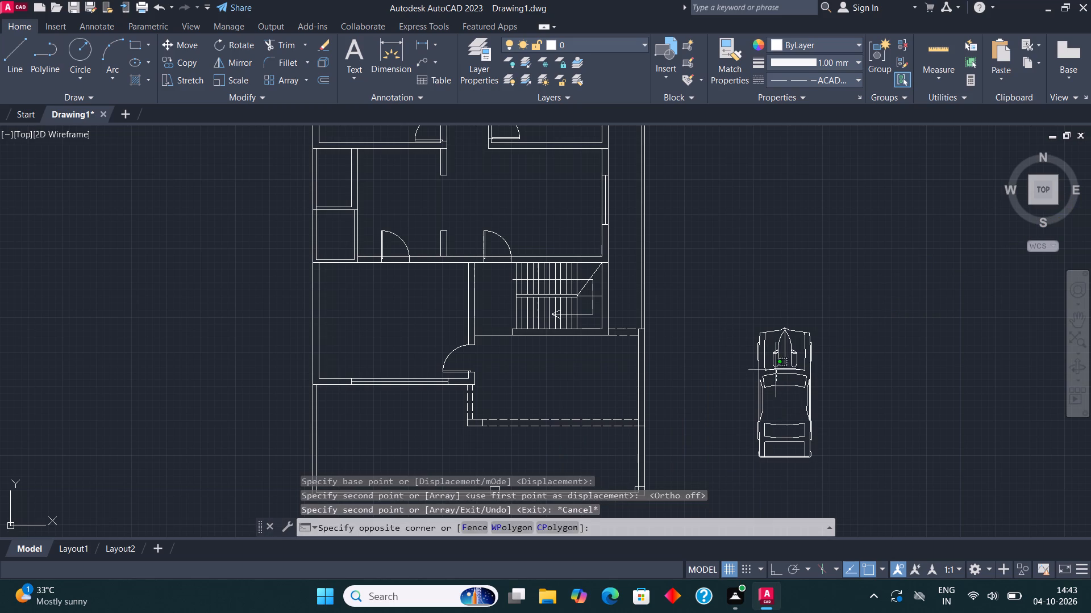
click(775, 360)
click(235, 87)
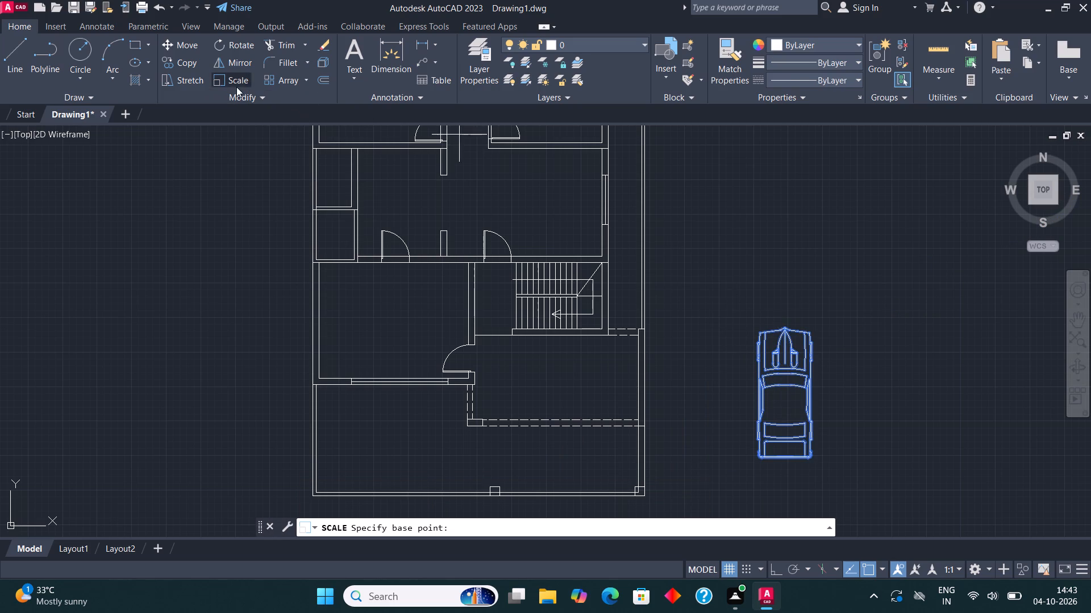
click(792, 415)
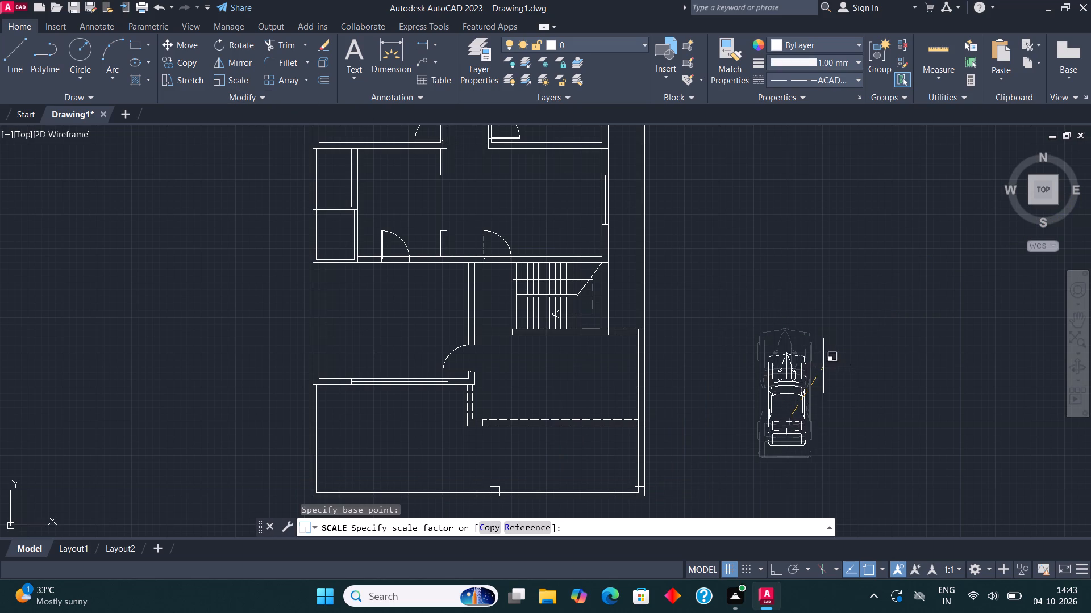
click(826, 362)
Copy the scaled car twice into the front parking area, side by side below the staircase and overlapping the dashed beam.
drag(819, 434, 811, 426)
click(703, 336)
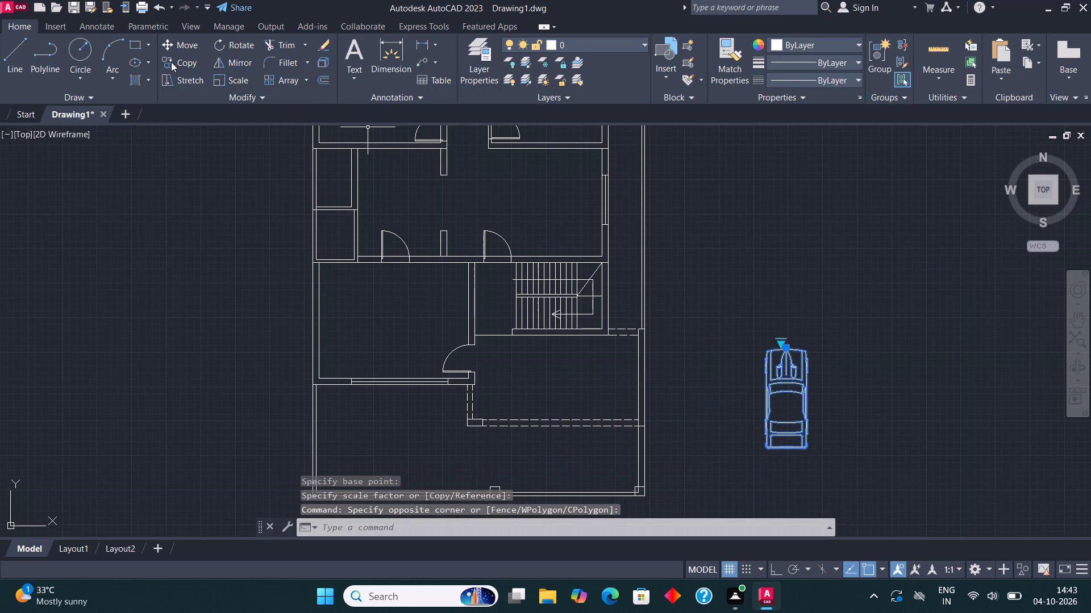
click(172, 64)
click(757, 399)
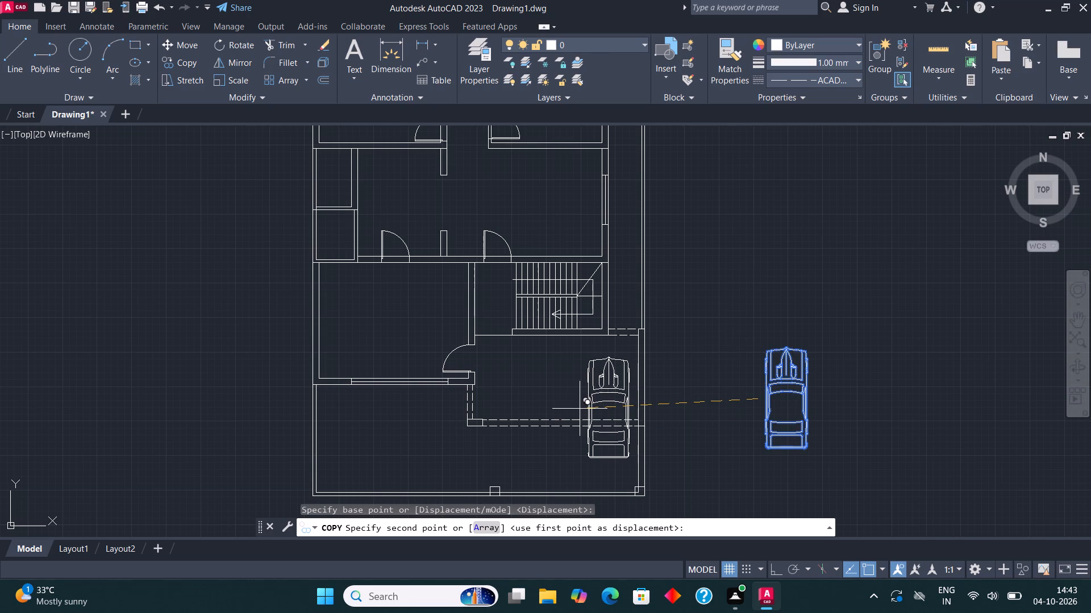
scroll(579, 408, up, 1)
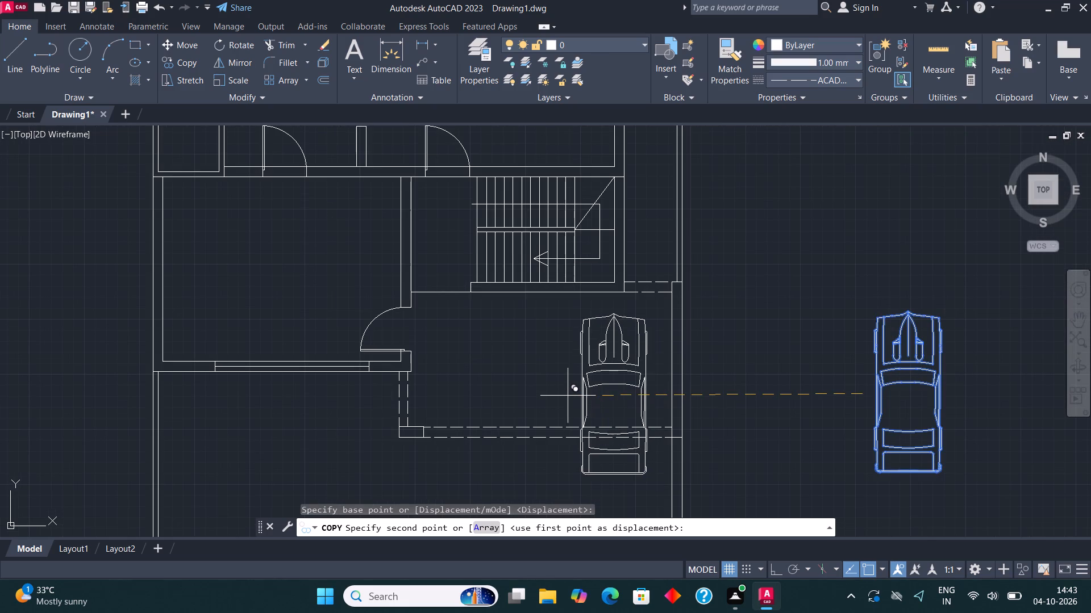
click(563, 397)
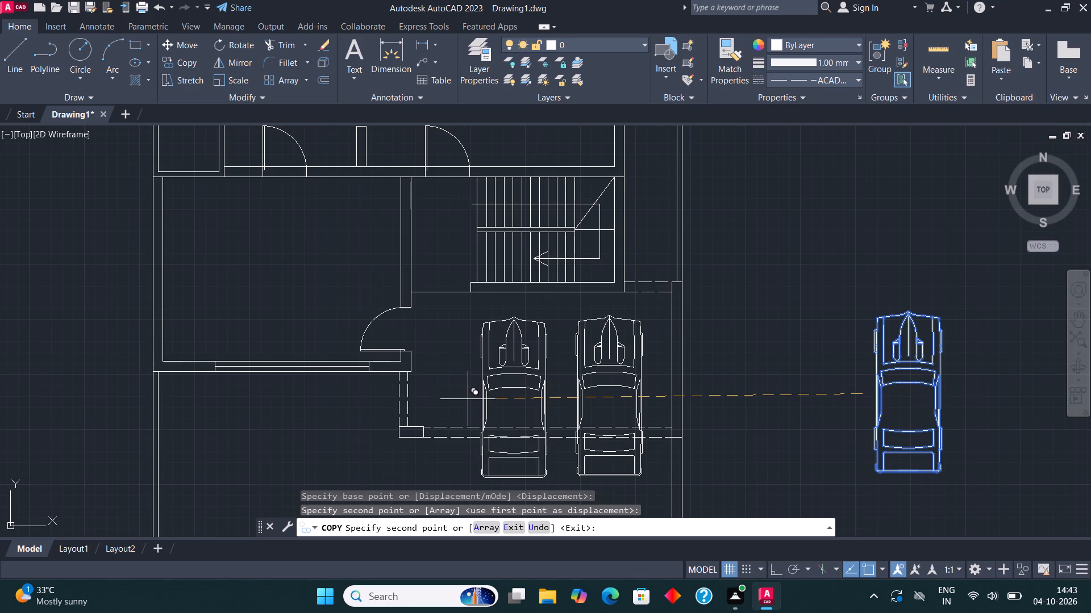
click(472, 399)
key(Escape)
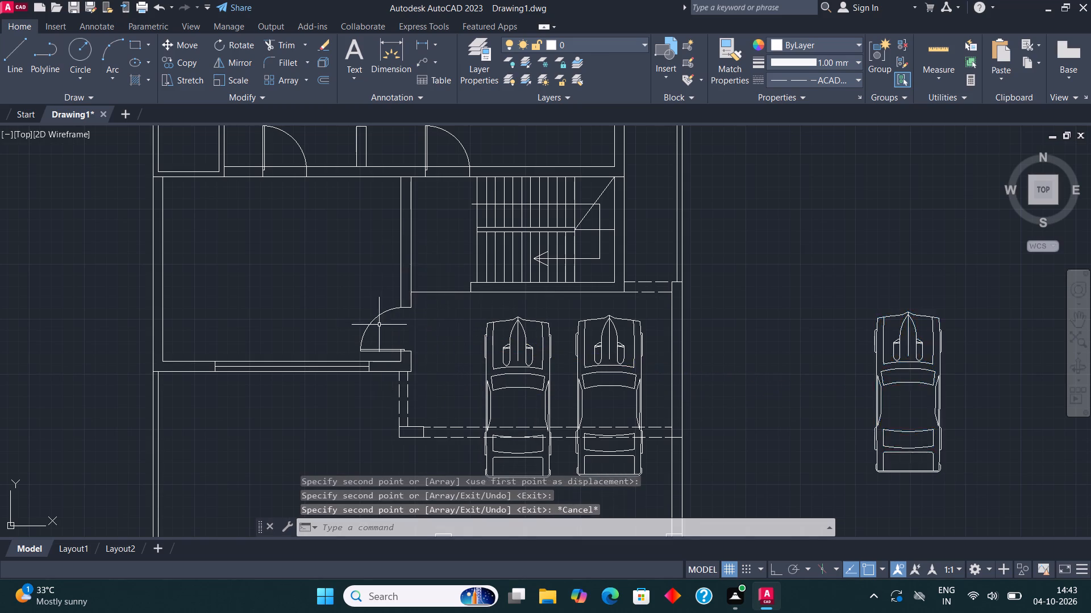
Erase the two leftover cars outside the floor plan: the scaled copy and the original rotated block.
scroll(385, 330, down, 1)
click(766, 430)
click(669, 313)
scroll(657, 342, down, 2)
key(Delete)
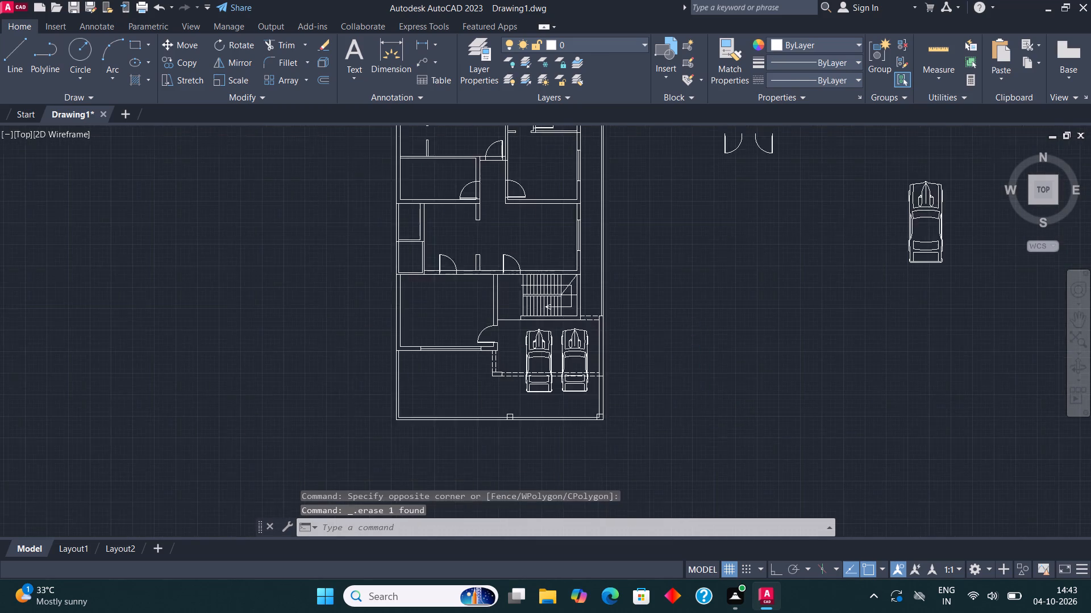
scroll(821, 319, up, 1)
drag(823, 317, 820, 293)
click(784, 219)
key(Delete)
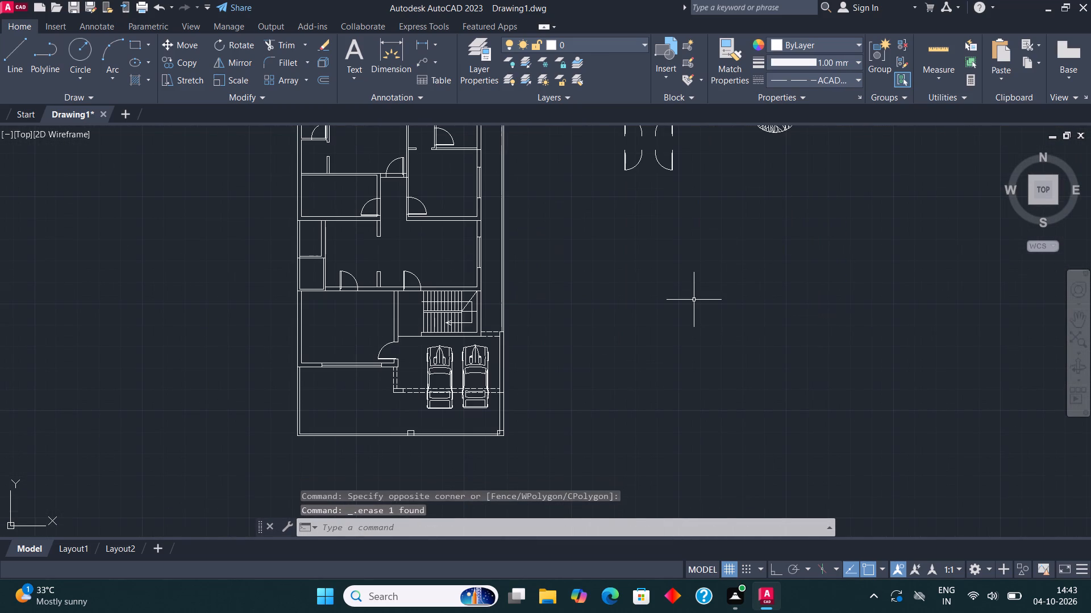
Hatch the open front area around the parked cars' rear ends with the CROSS pattern at scale 1.
scroll(693, 297, down, 1)
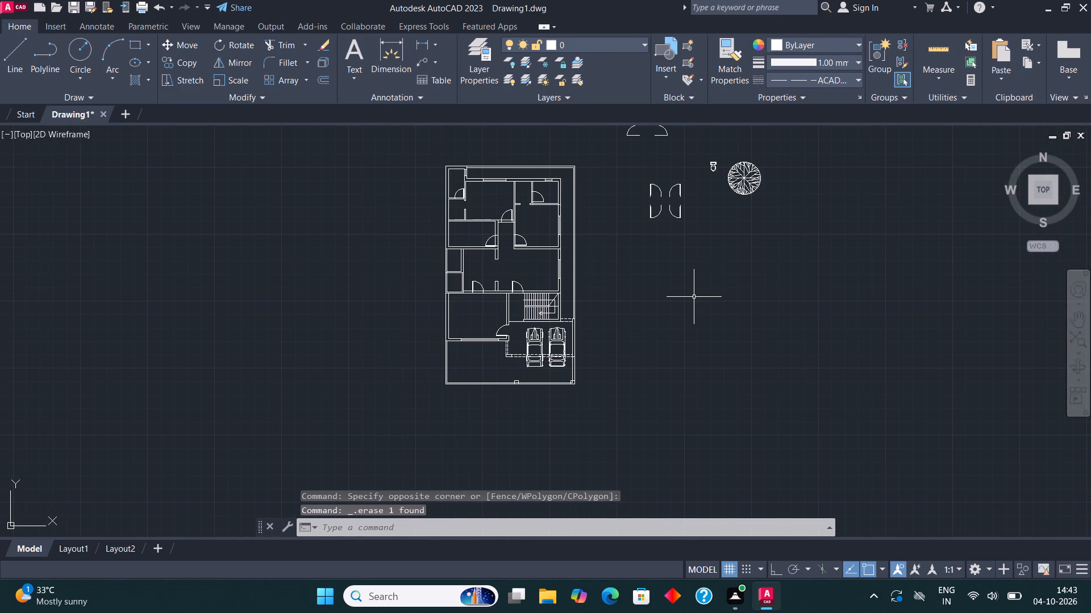
middle_drag(485, 439, 597, 435)
scroll(610, 374, up, 3)
key(h)
key(Return)
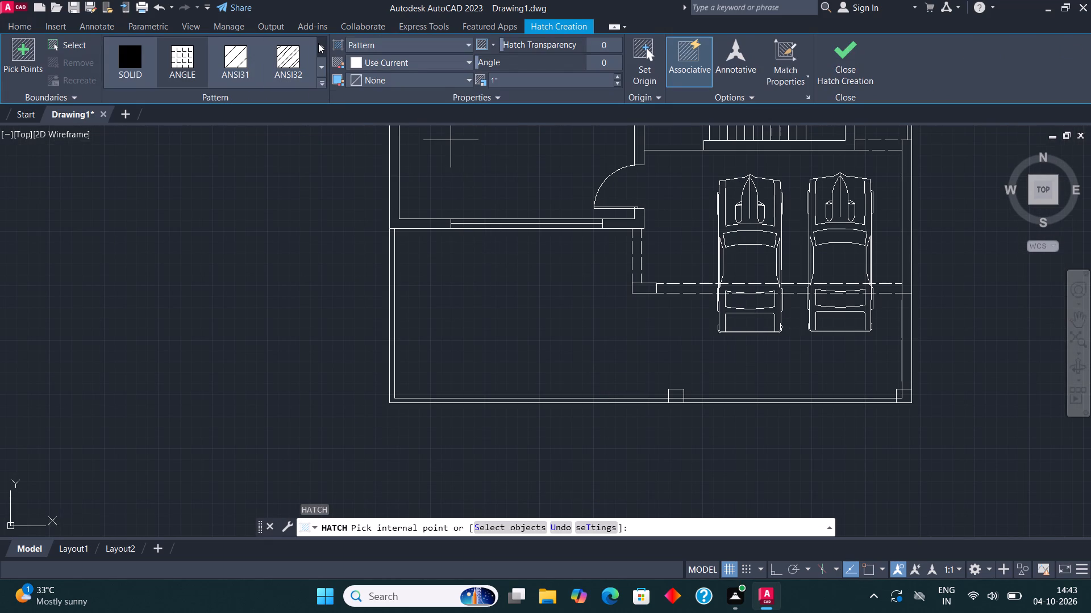
click(319, 43)
click(323, 65)
double_click(324, 65)
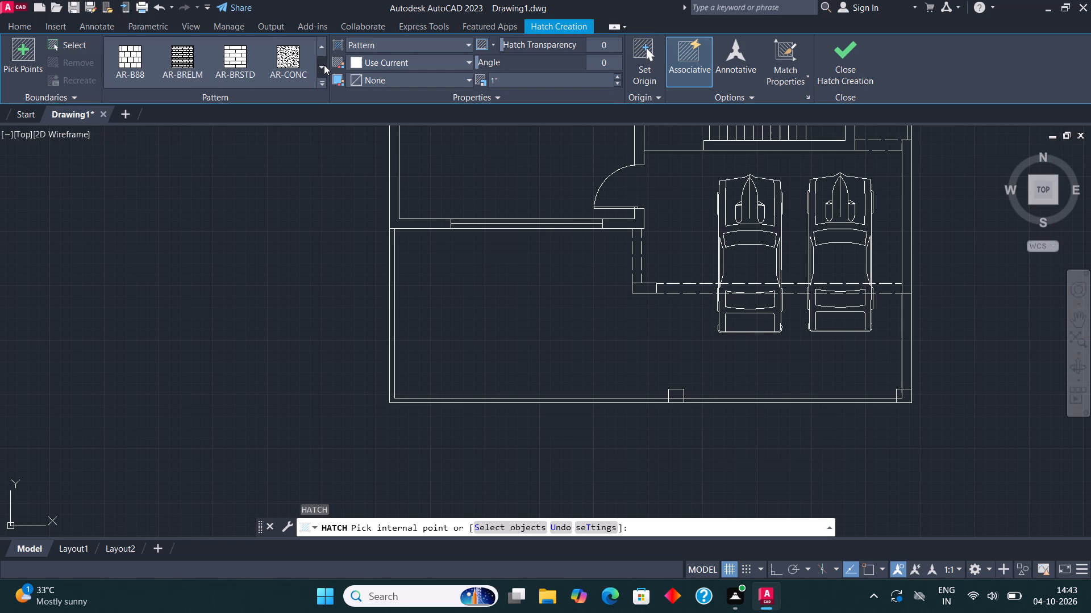
click(324, 65)
click(324, 65)
click(324, 65)
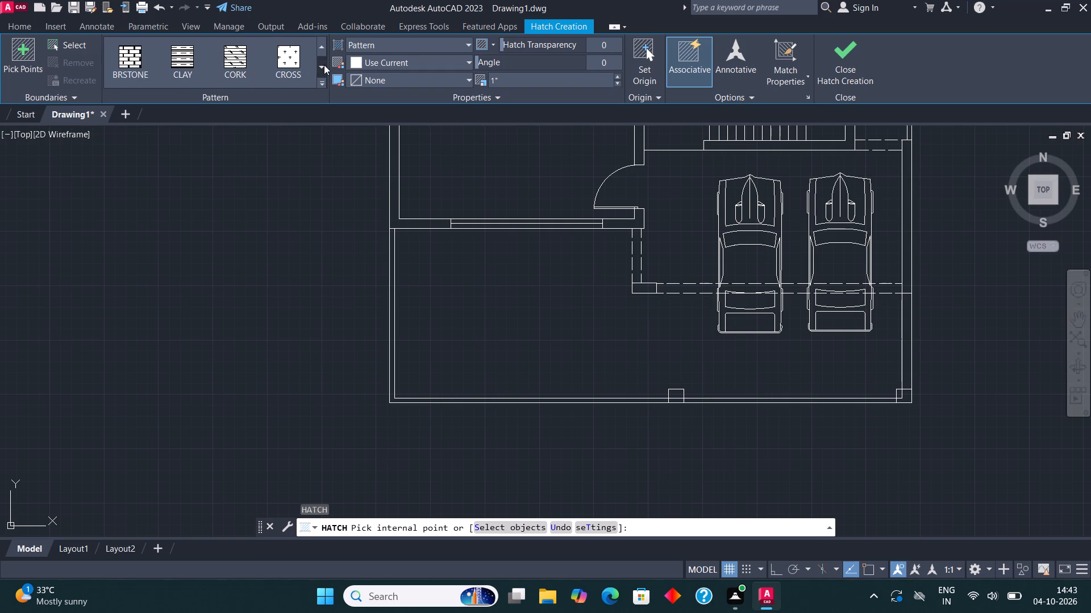
click(284, 53)
click(512, 298)
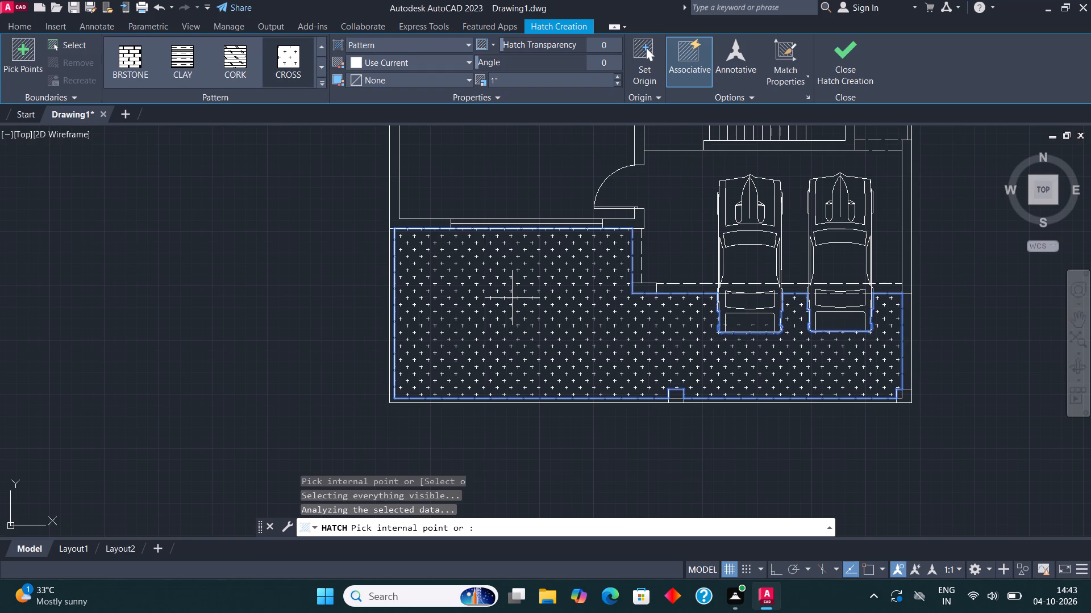
click(835, 56)
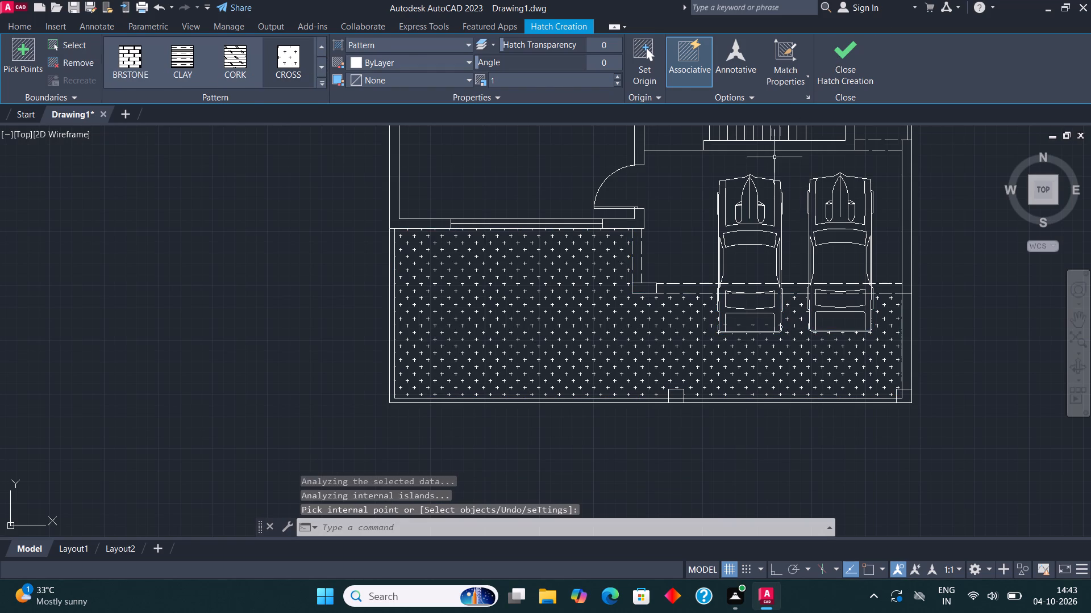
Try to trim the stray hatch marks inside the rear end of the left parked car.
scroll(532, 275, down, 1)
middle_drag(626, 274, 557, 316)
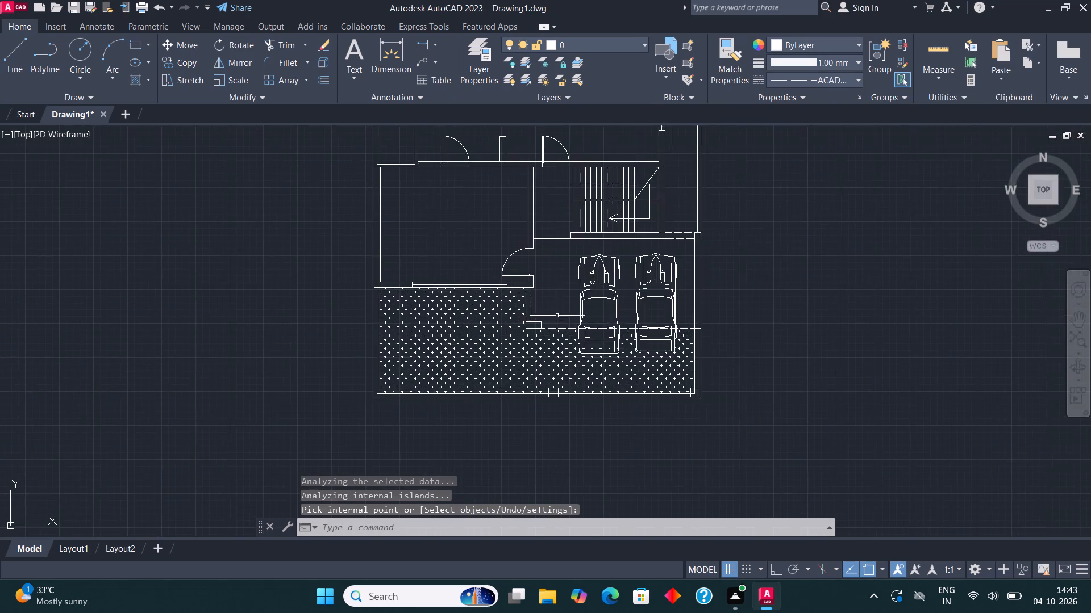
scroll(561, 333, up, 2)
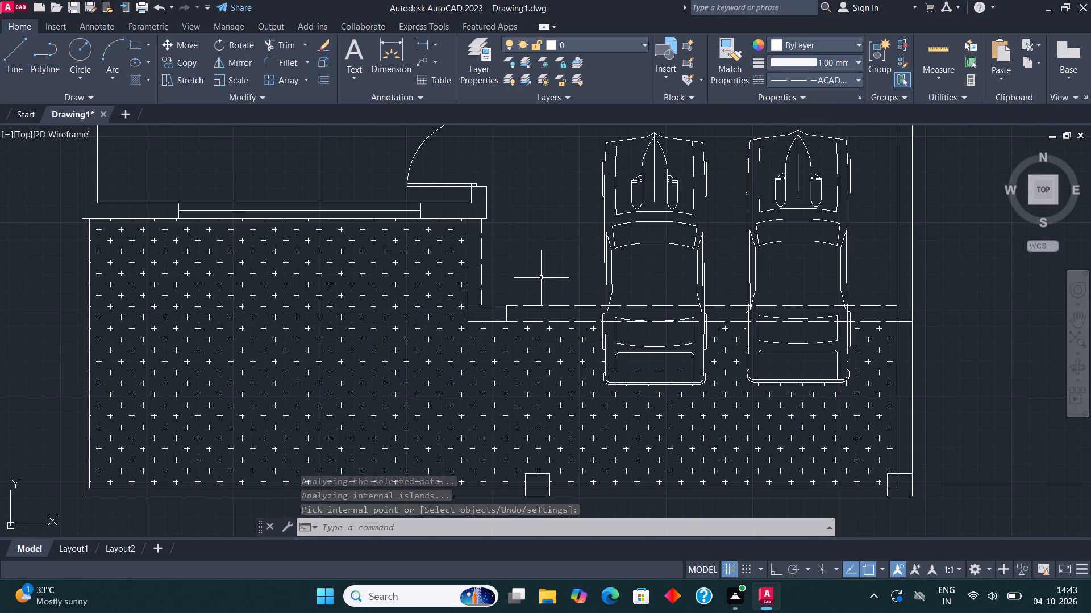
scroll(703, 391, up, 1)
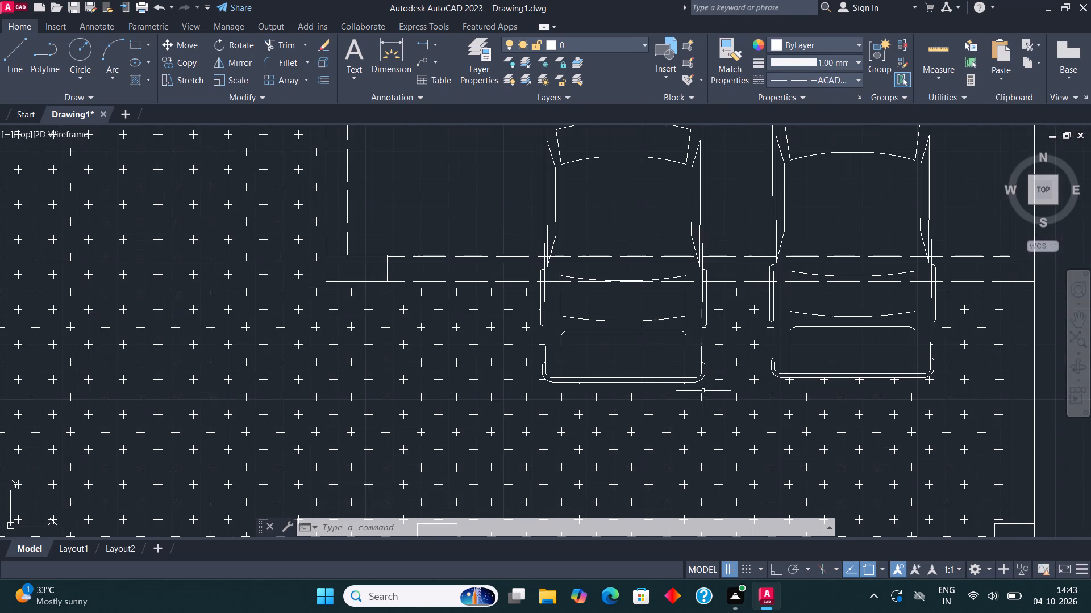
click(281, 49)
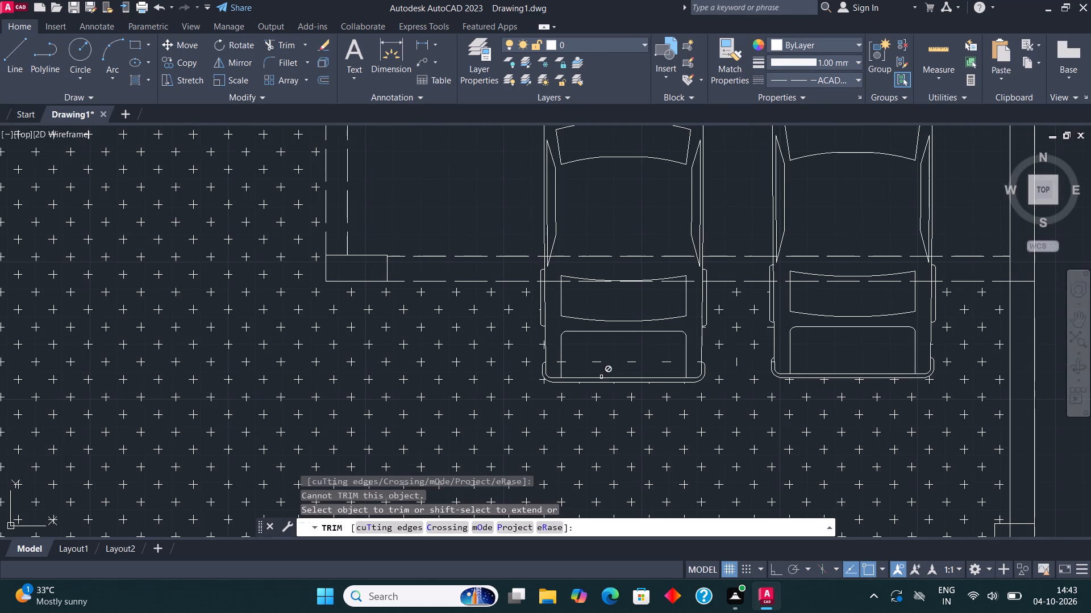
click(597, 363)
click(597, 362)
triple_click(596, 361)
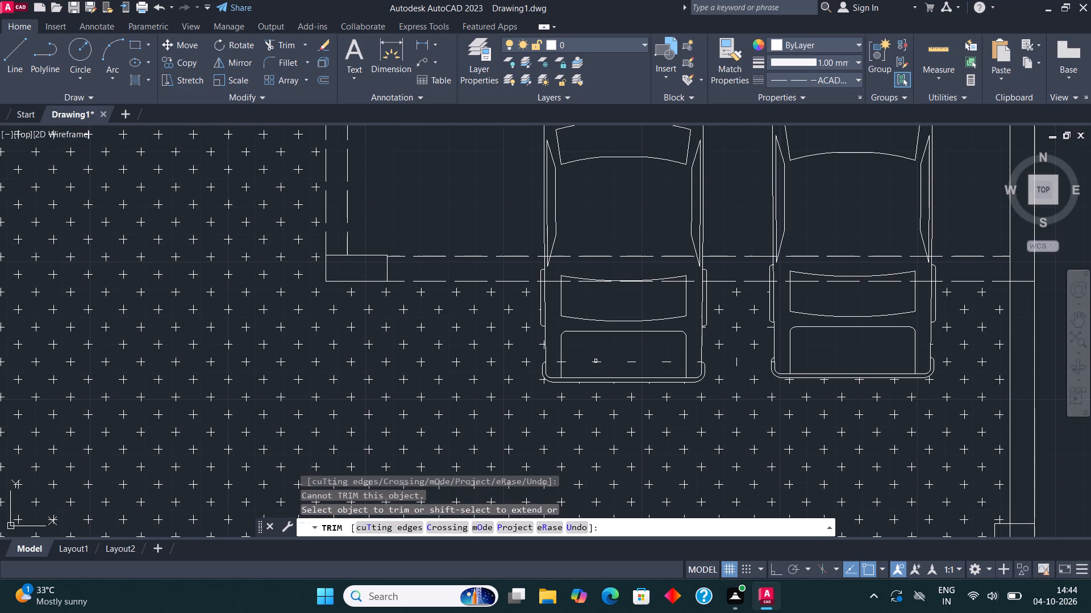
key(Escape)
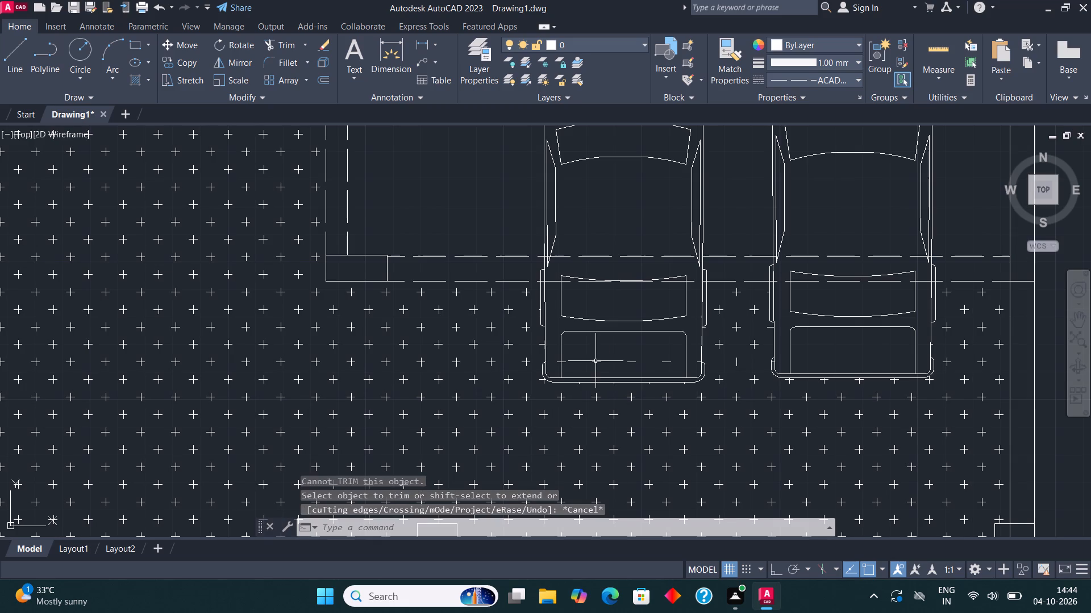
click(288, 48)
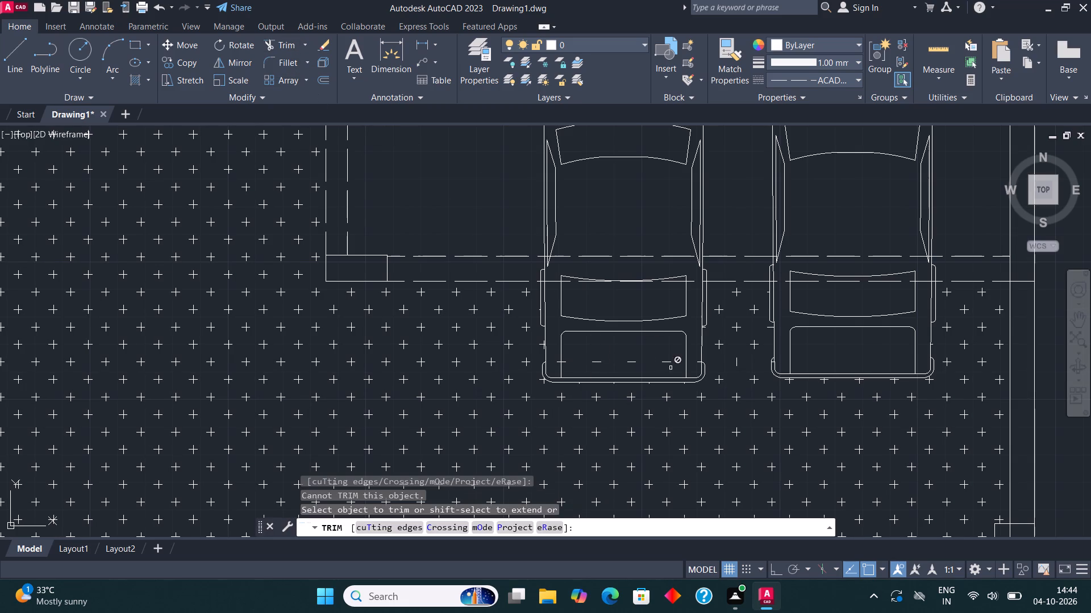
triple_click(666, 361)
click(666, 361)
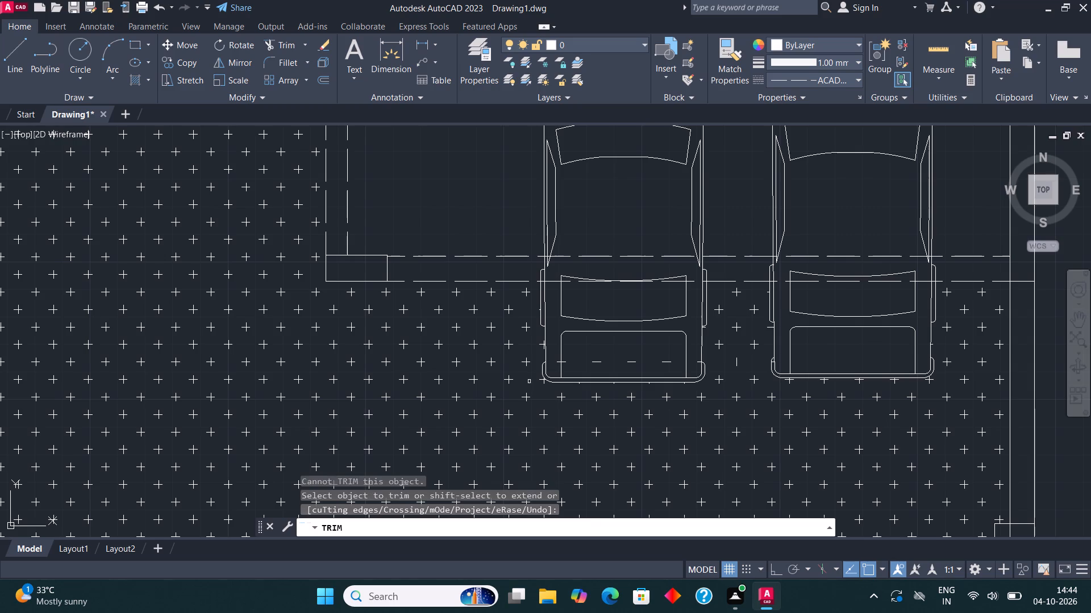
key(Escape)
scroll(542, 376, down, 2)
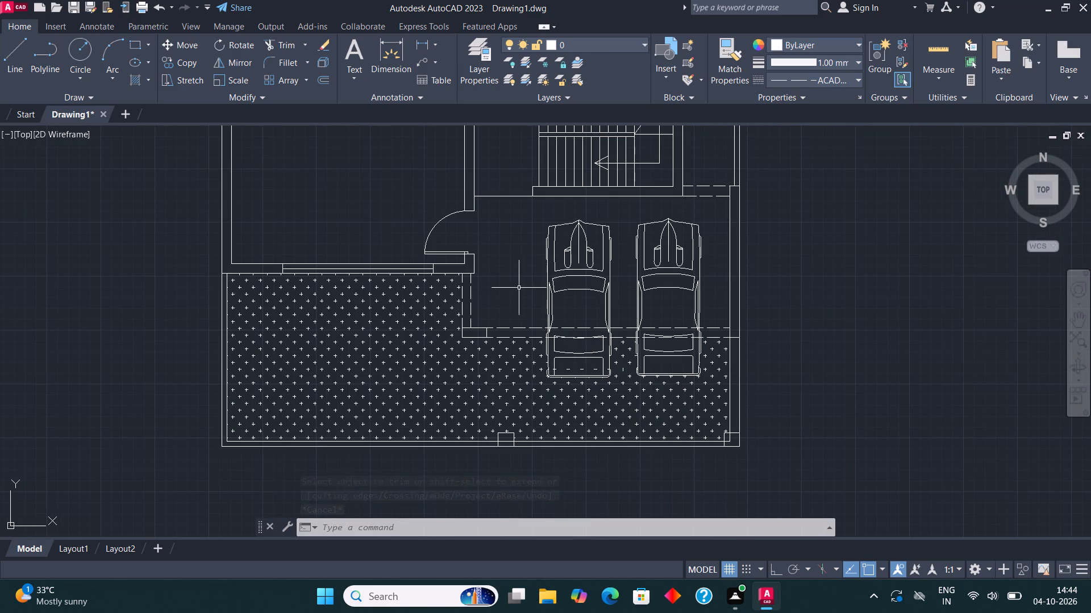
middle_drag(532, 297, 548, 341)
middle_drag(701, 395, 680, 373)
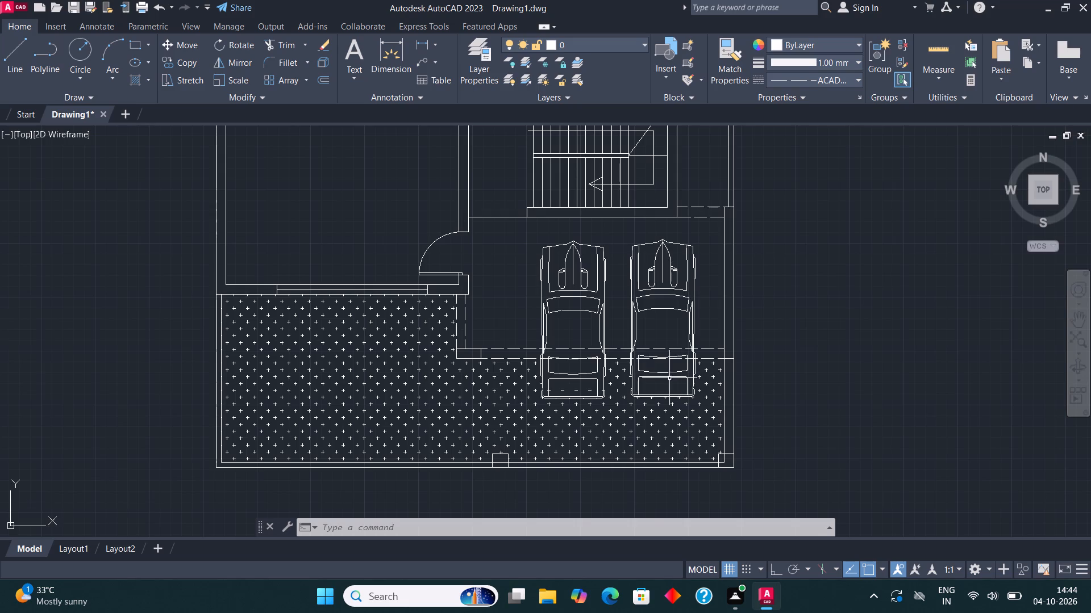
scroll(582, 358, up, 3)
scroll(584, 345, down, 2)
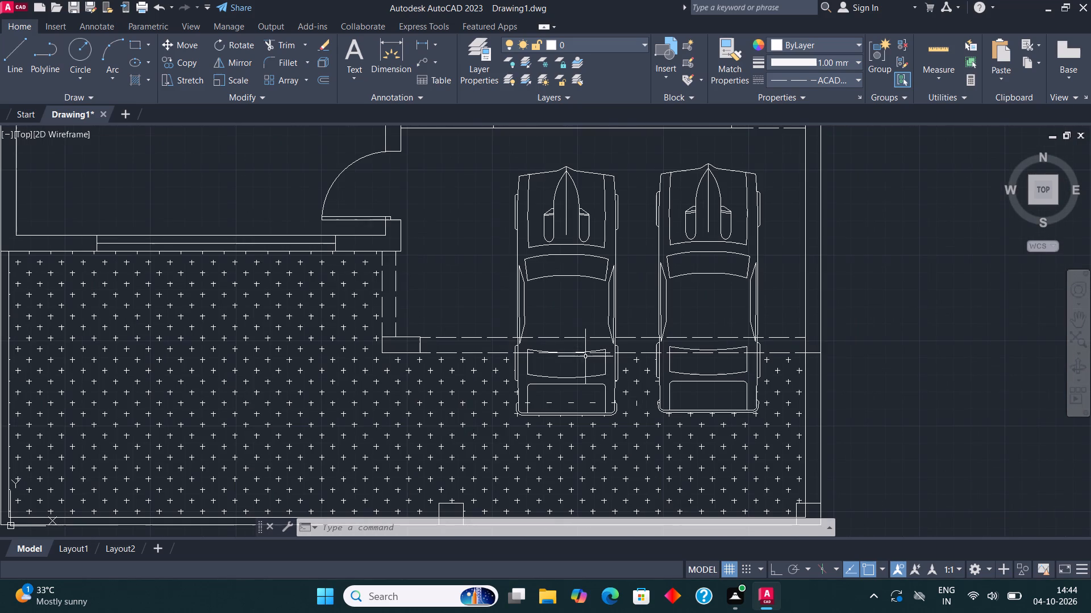
Copy the toilet block beside the tree to the empty space just left of the plan's upper-left bathroom.
scroll(594, 371, down, 3)
middle_drag(600, 338, 660, 457)
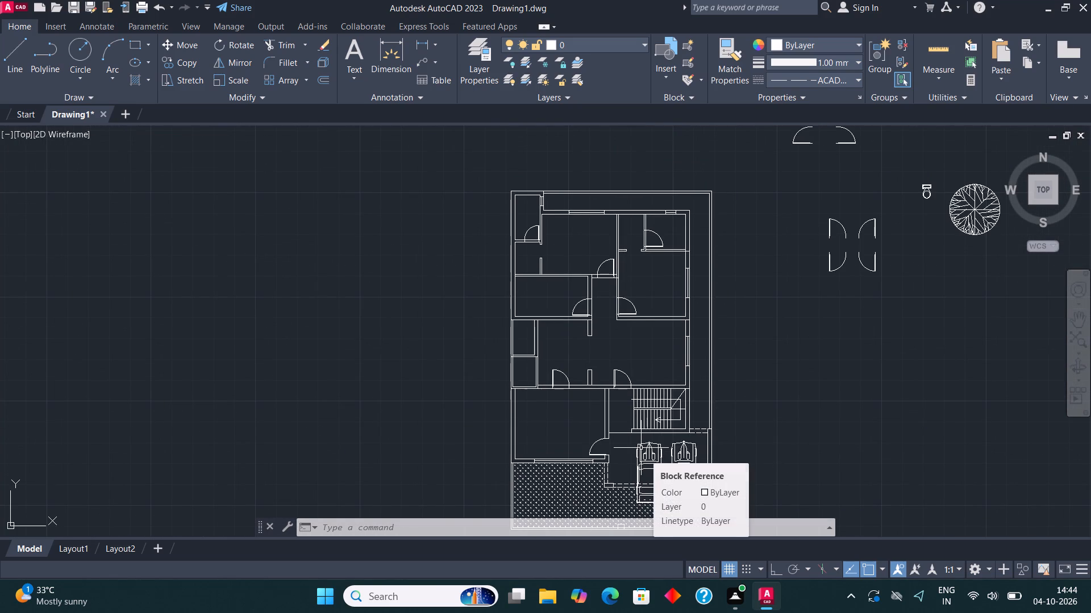
middle_drag(599, 195, 601, 313)
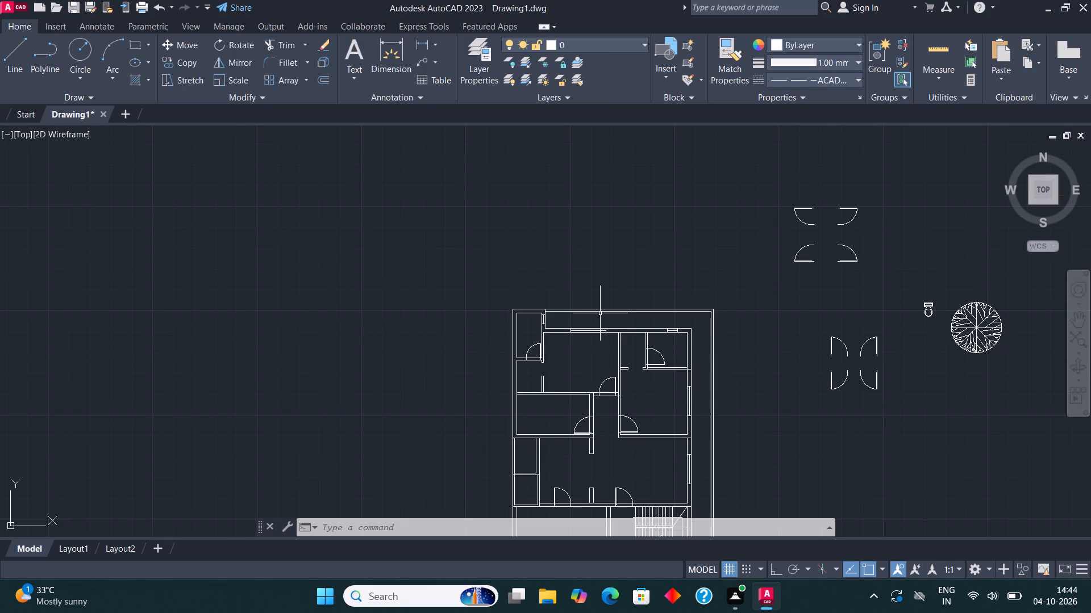
scroll(575, 242, down, 1)
scroll(819, 286, up, 3)
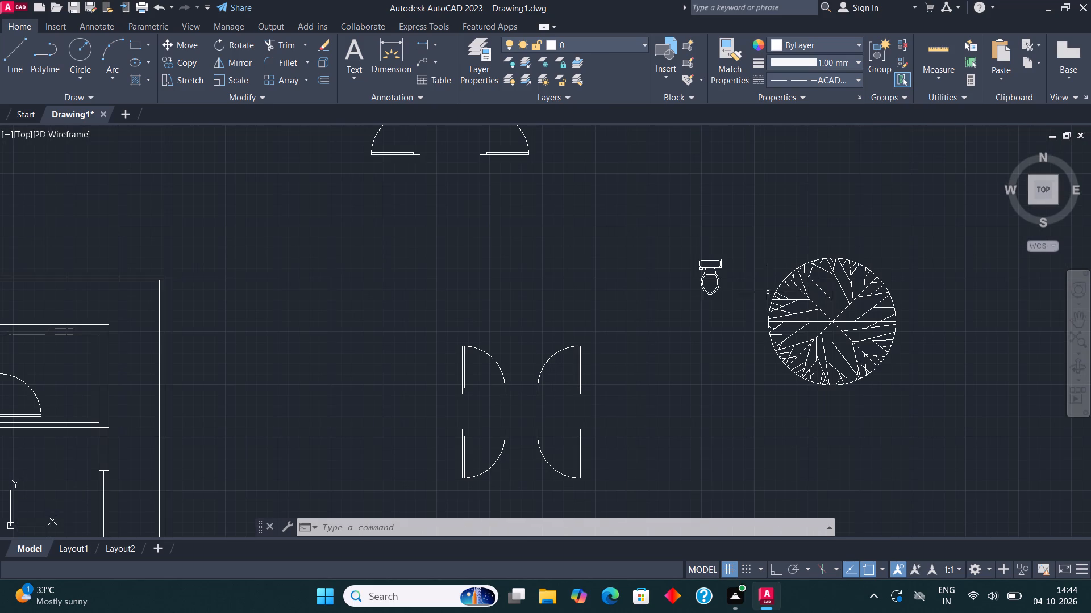
click(709, 262)
click(195, 63)
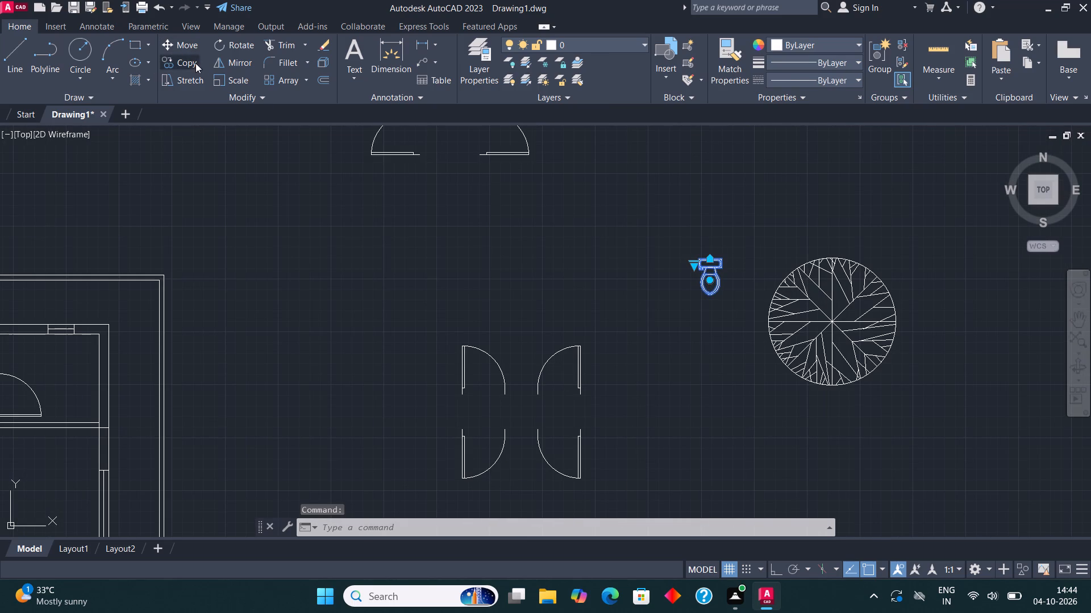
scroll(699, 255, up, 3)
click(682, 271)
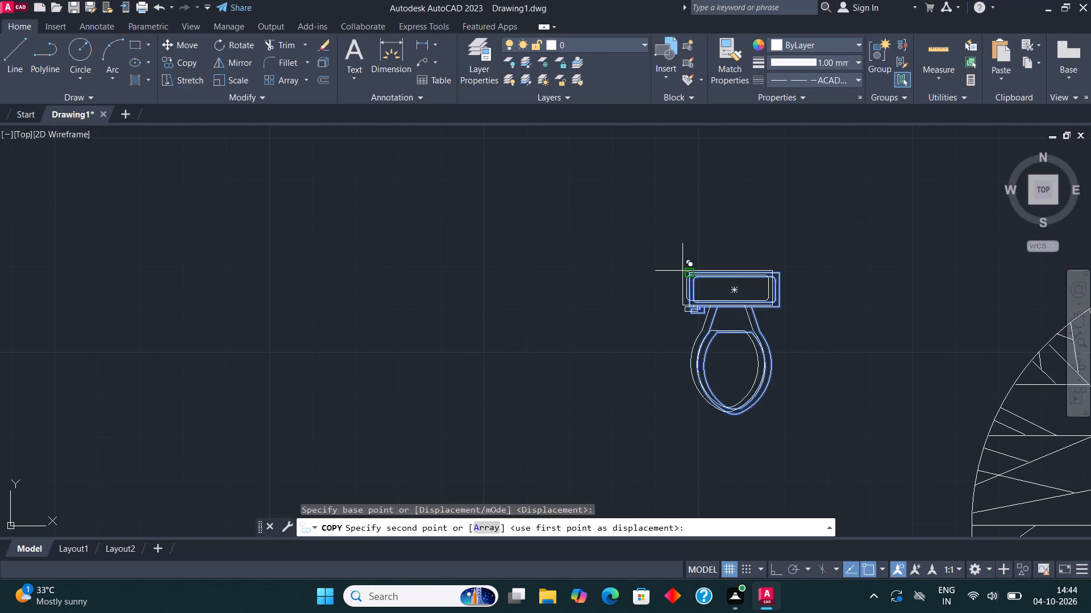
scroll(755, 263, down, 5)
middle_drag(232, 375, 338, 376)
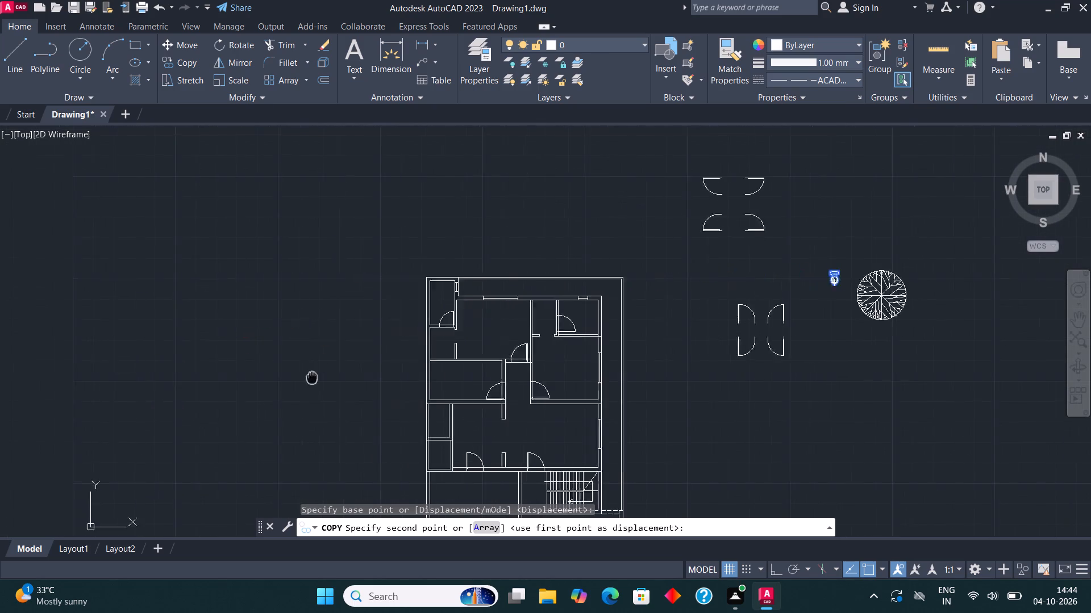
middle_drag(338, 376, 368, 381)
scroll(450, 285, up, 3)
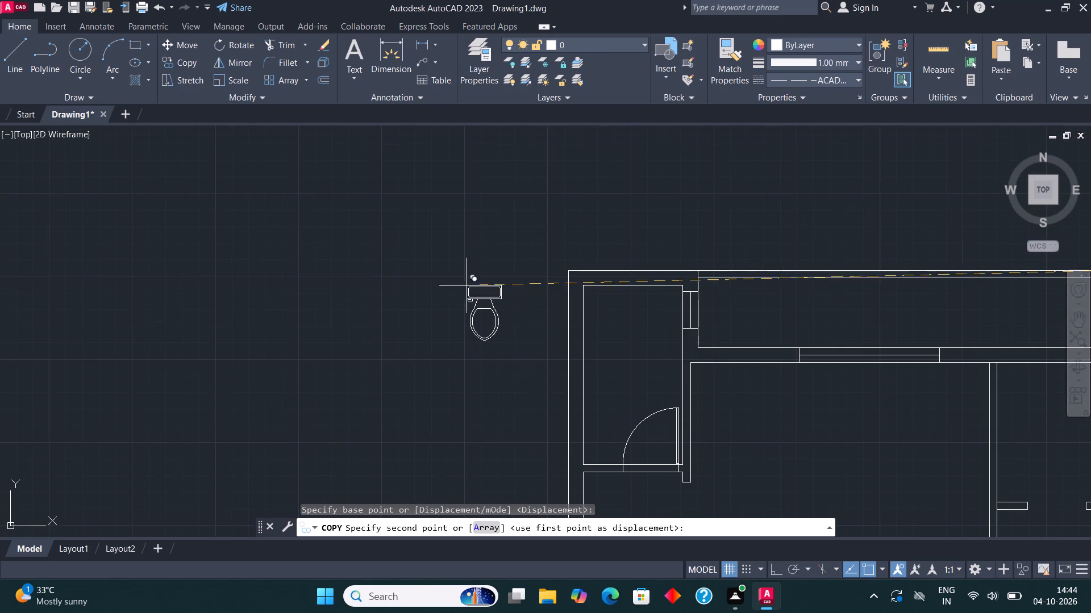
scroll(605, 293, up, 2)
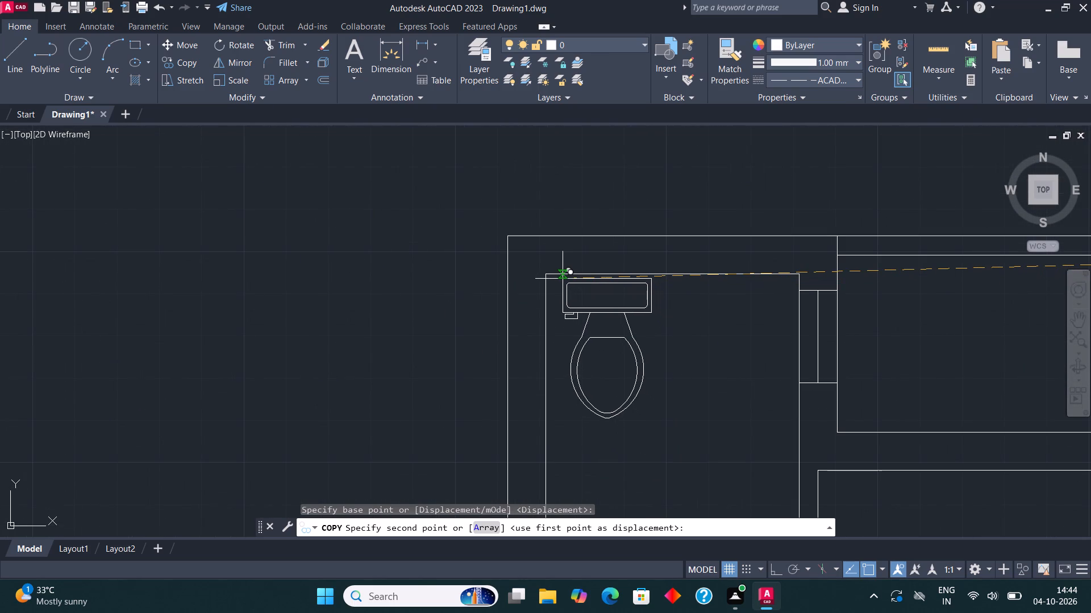
click(208, 266)
key(Escape)
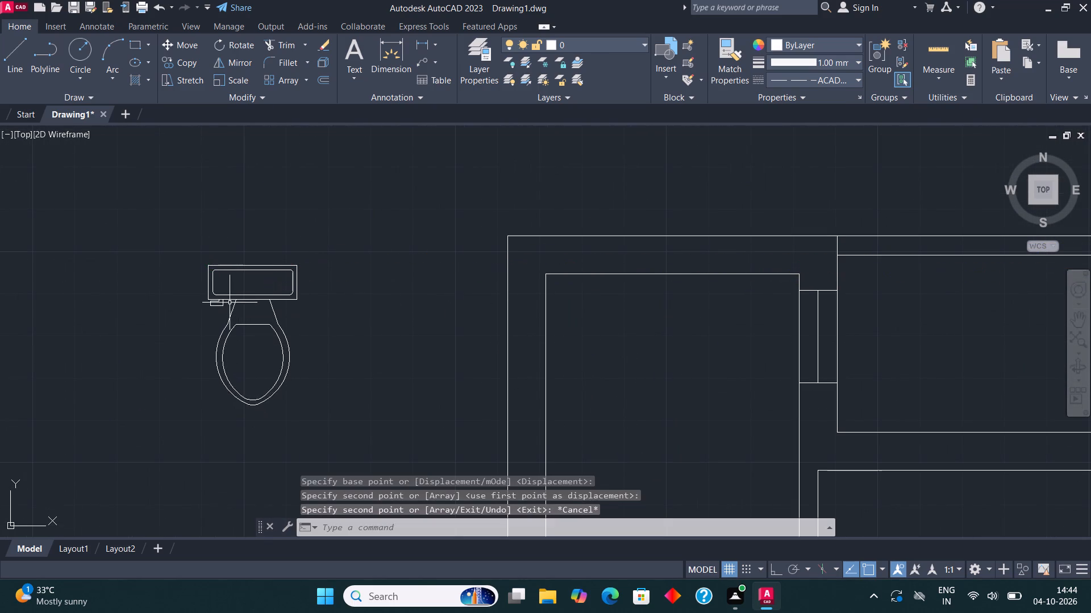
Rotate the copied toilet by 270° with ortho on, so its tank faces the bathroom.
drag(238, 315, 230, 300)
click(195, 266)
click(236, 43)
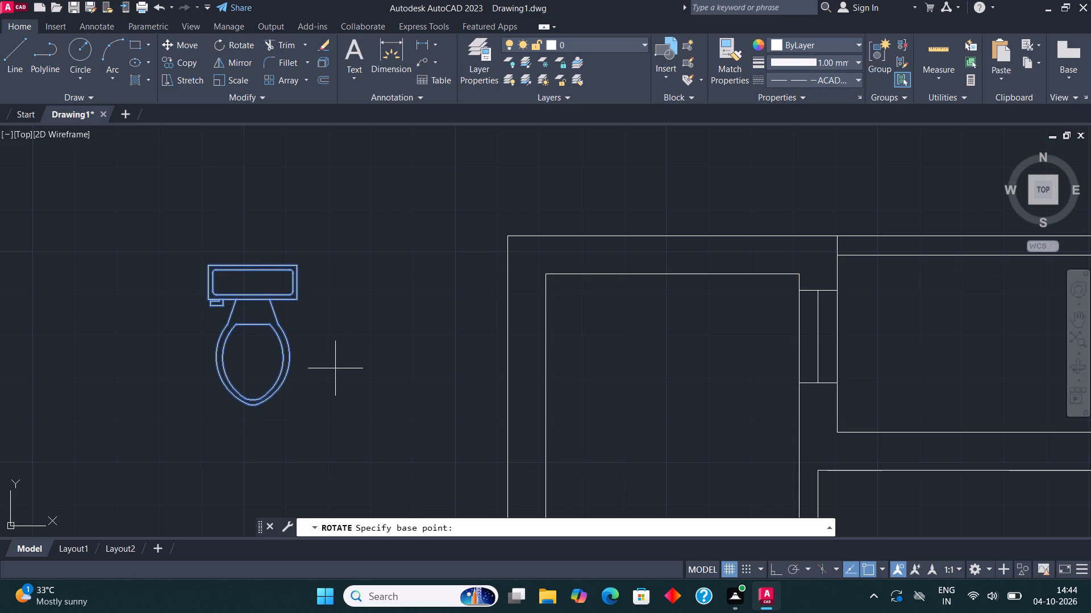
click(327, 348)
key(F8)
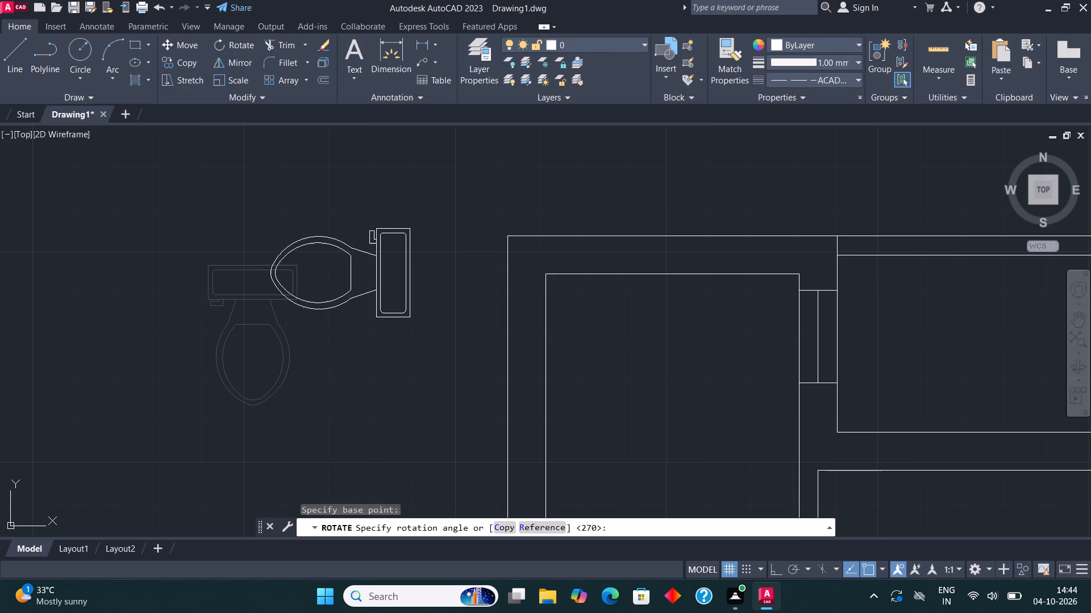
click(335, 391)
Move the rotated toilet by its tank's upper corner, with ortho off, against the upper-left bathroom's right inner wall at the window.
drag(432, 389, 377, 299)
drag(316, 216, 310, 205)
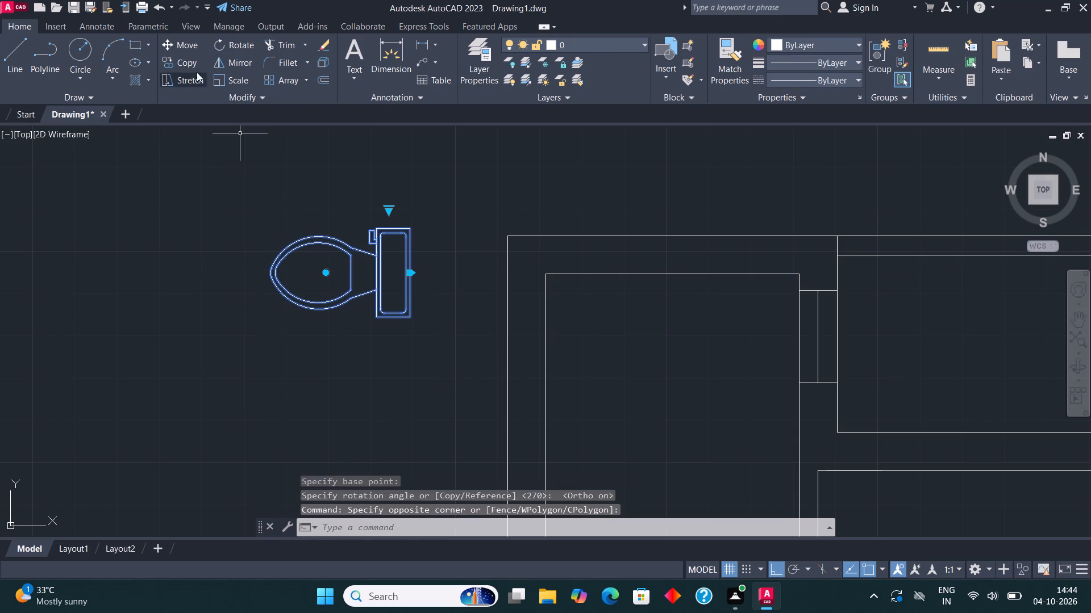
click(185, 45)
click(411, 227)
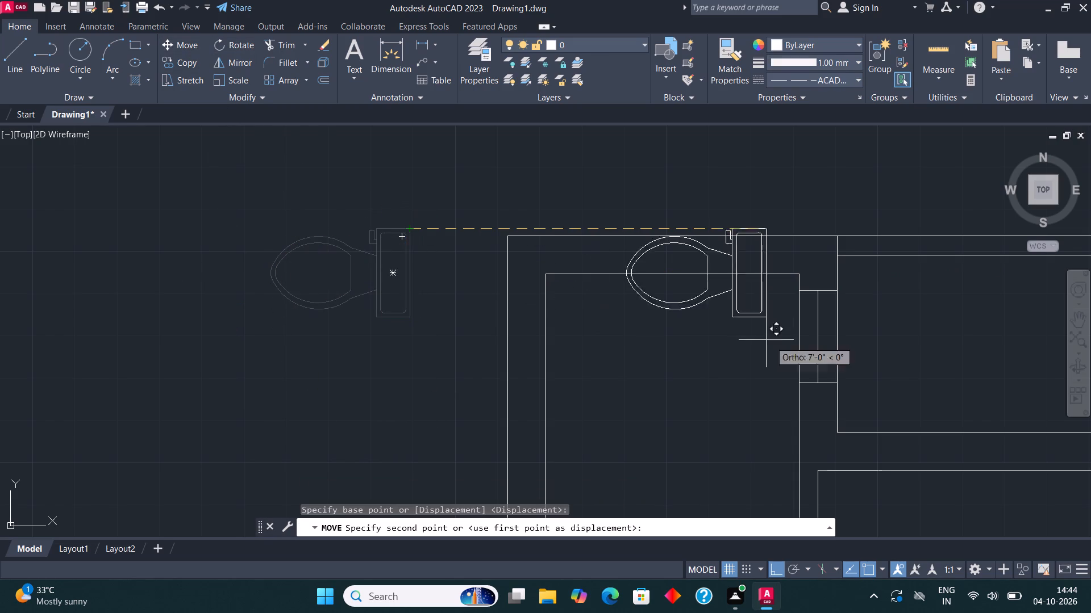
key(F8)
scroll(802, 355, up, 2)
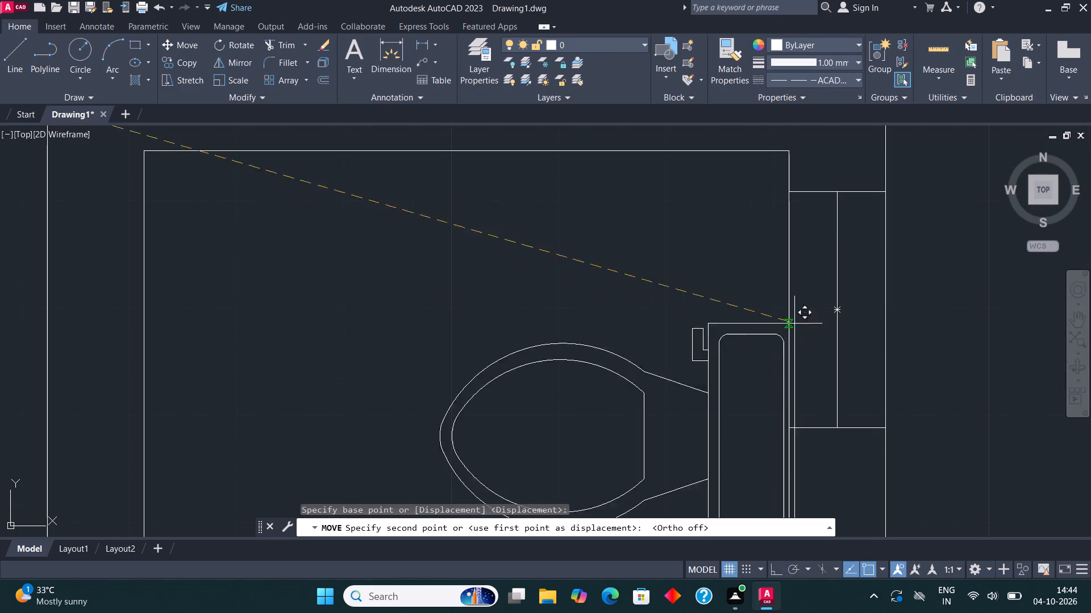
click(786, 210)
scroll(561, 242, down, 2)
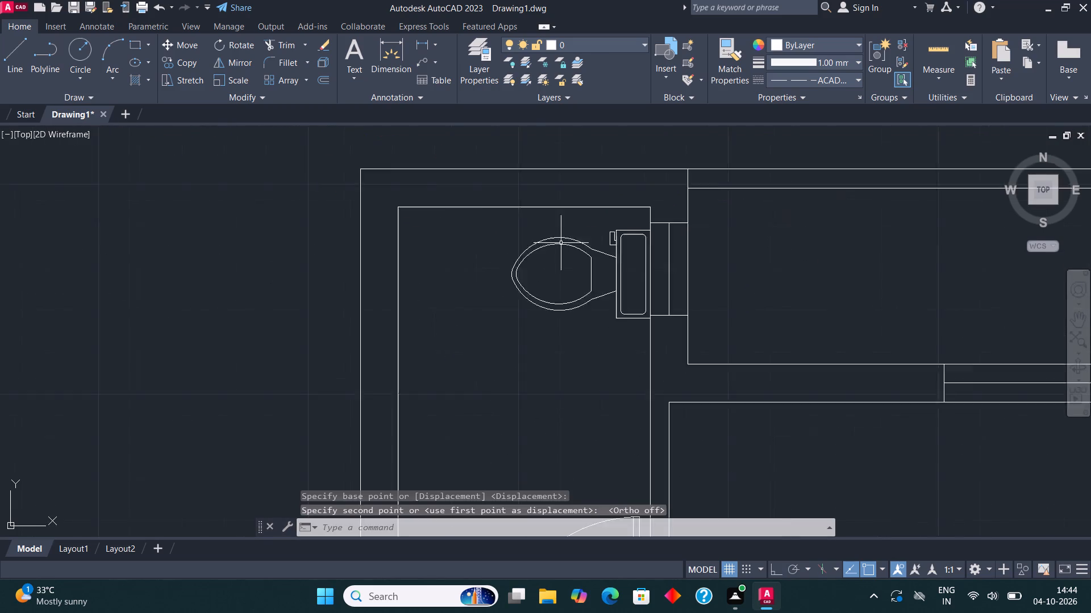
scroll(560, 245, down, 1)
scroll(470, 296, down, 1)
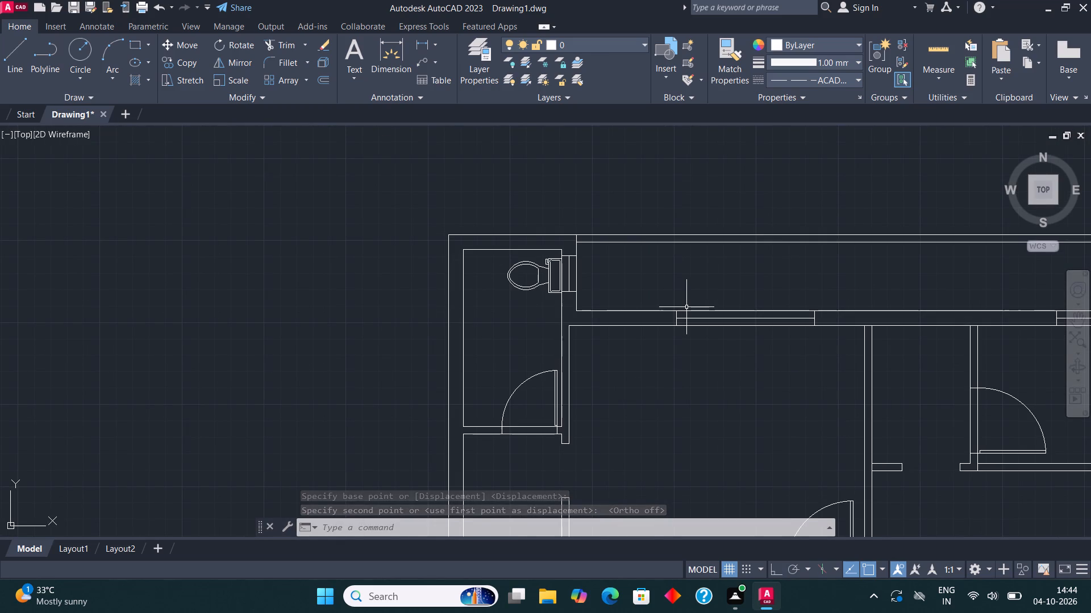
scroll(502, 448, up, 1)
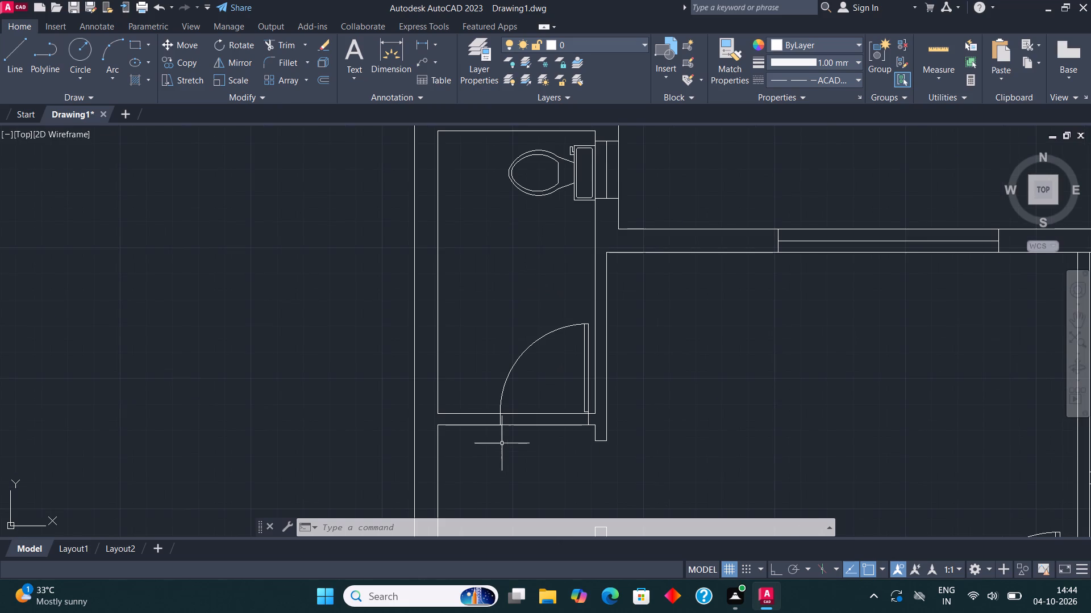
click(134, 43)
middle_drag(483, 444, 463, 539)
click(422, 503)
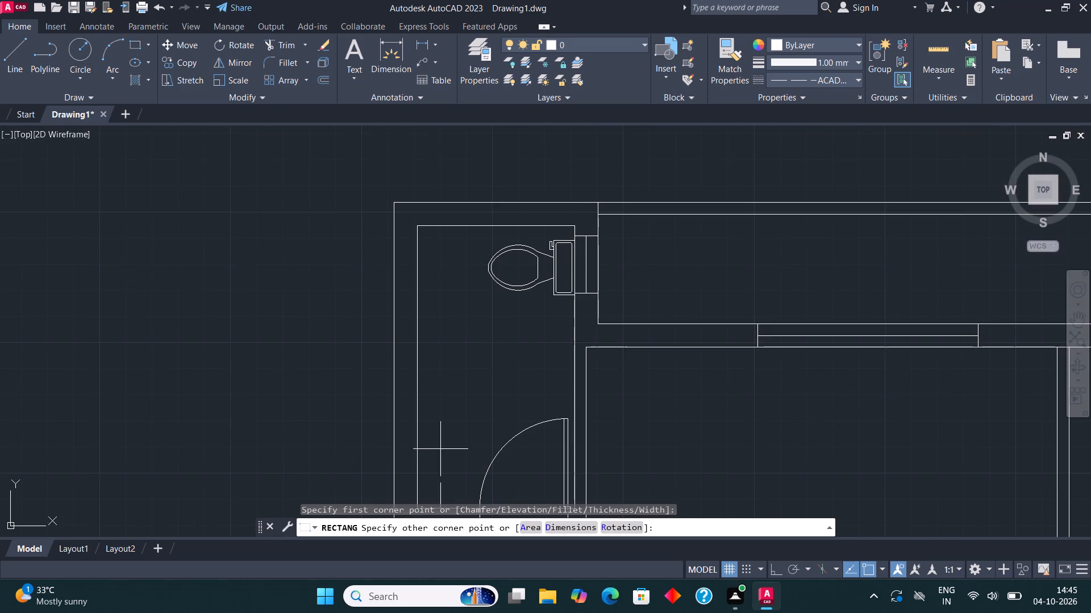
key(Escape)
Set ByLayer as the current linetype in the Linetype Manager.
key(l)
key(i)
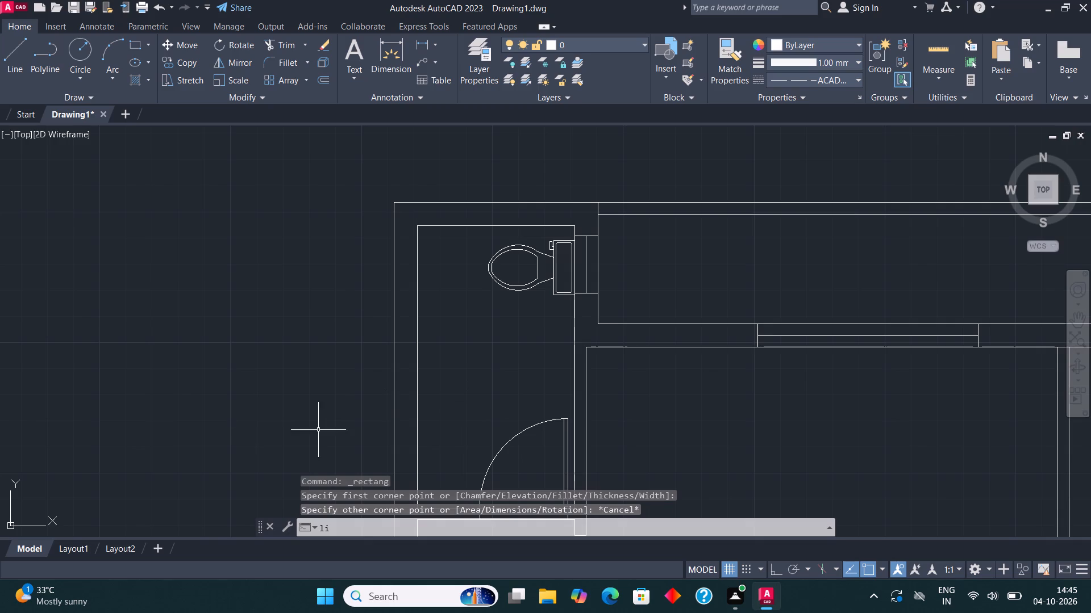
click(361, 532)
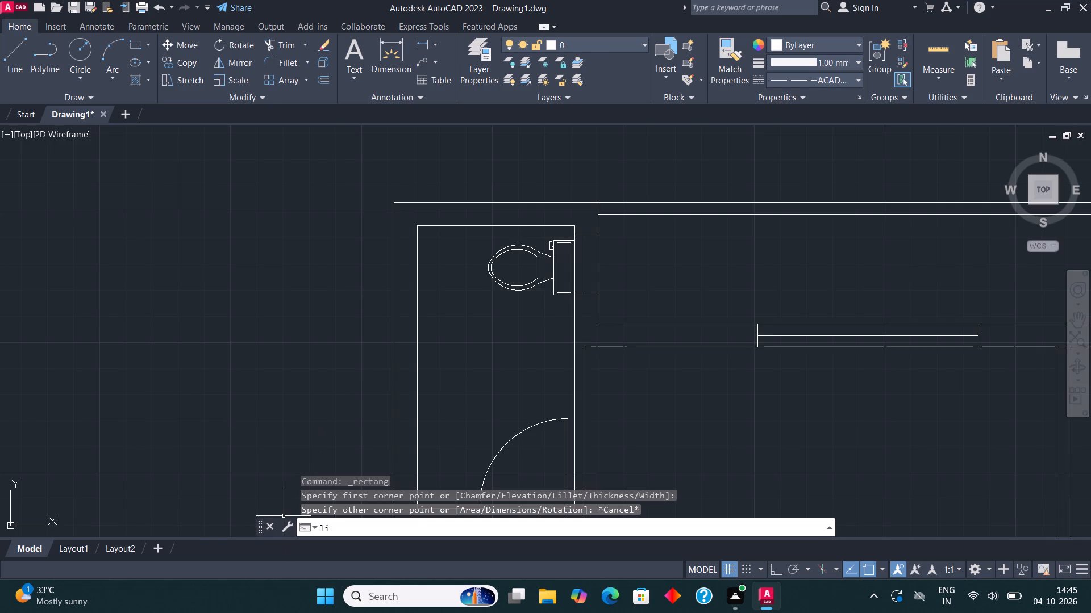
text(ne)
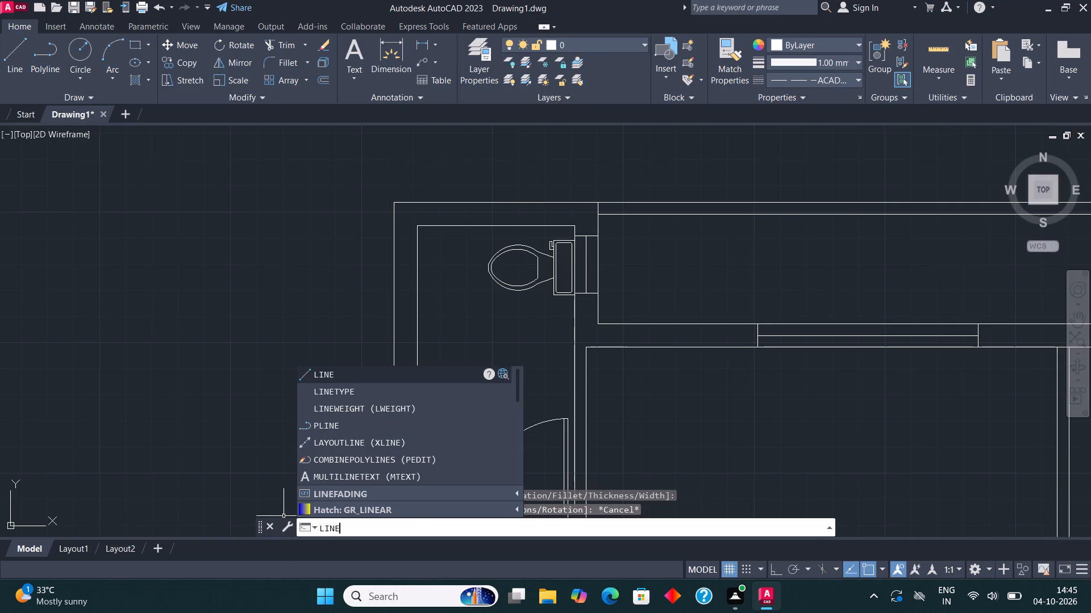
click(361, 391)
click(503, 244)
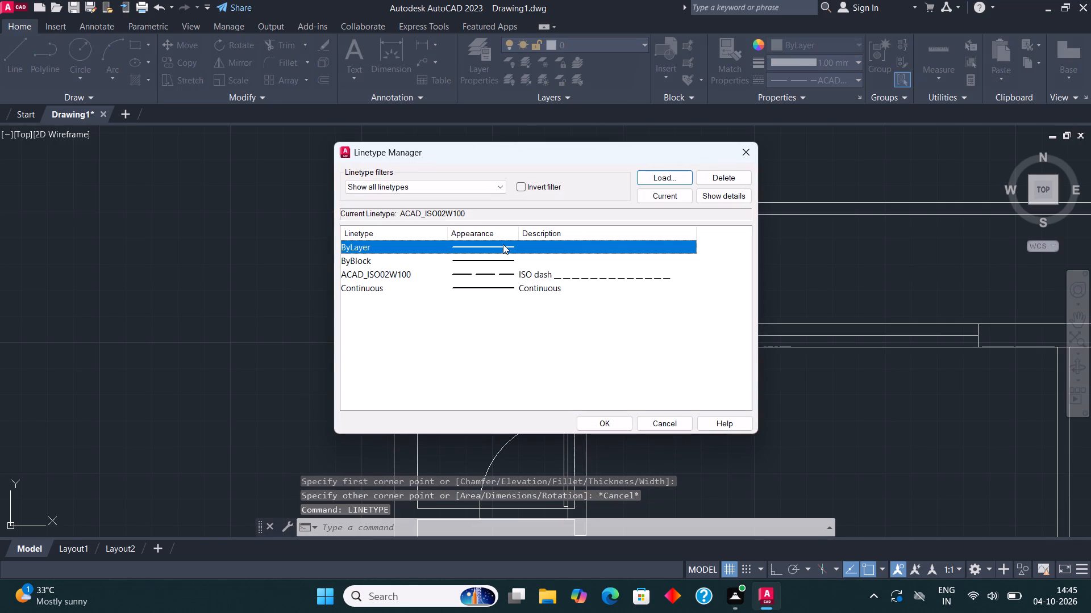
click(678, 196)
click(604, 421)
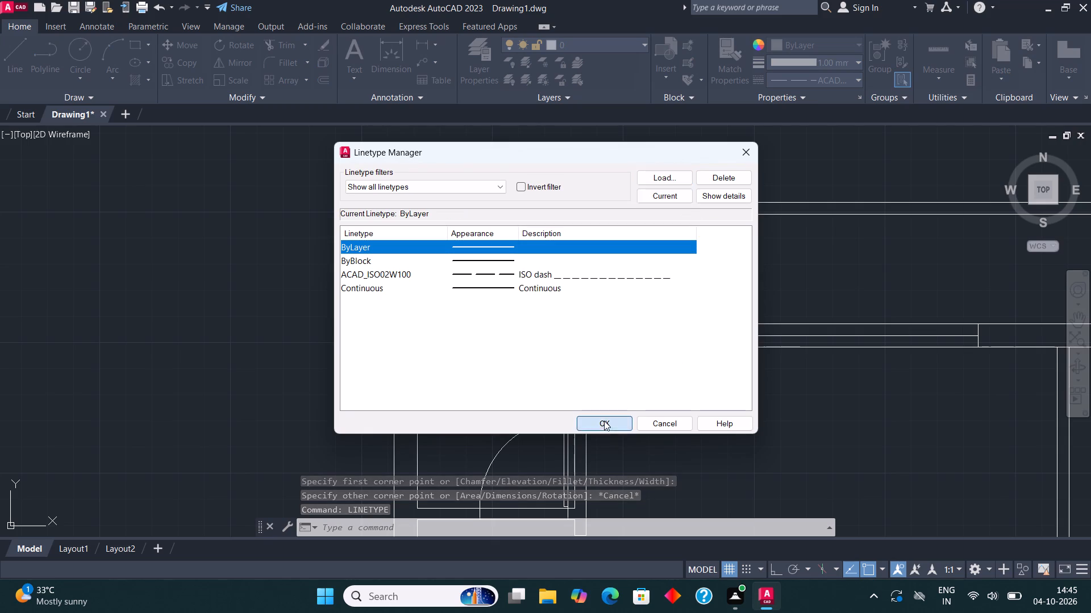
Draw a washbasin counter rectangle in the upper-left bathroom's lower-left inner corner, stopping short of the door swing.
click(135, 48)
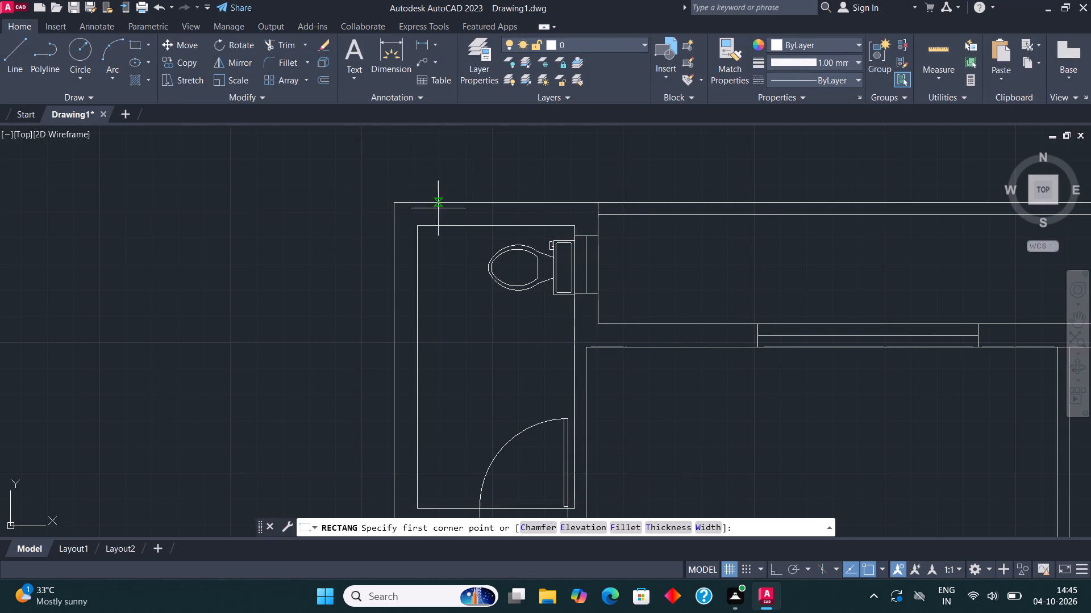
scroll(471, 233, down, 1)
scroll(469, 375, up, 1)
scroll(422, 420, up, 2)
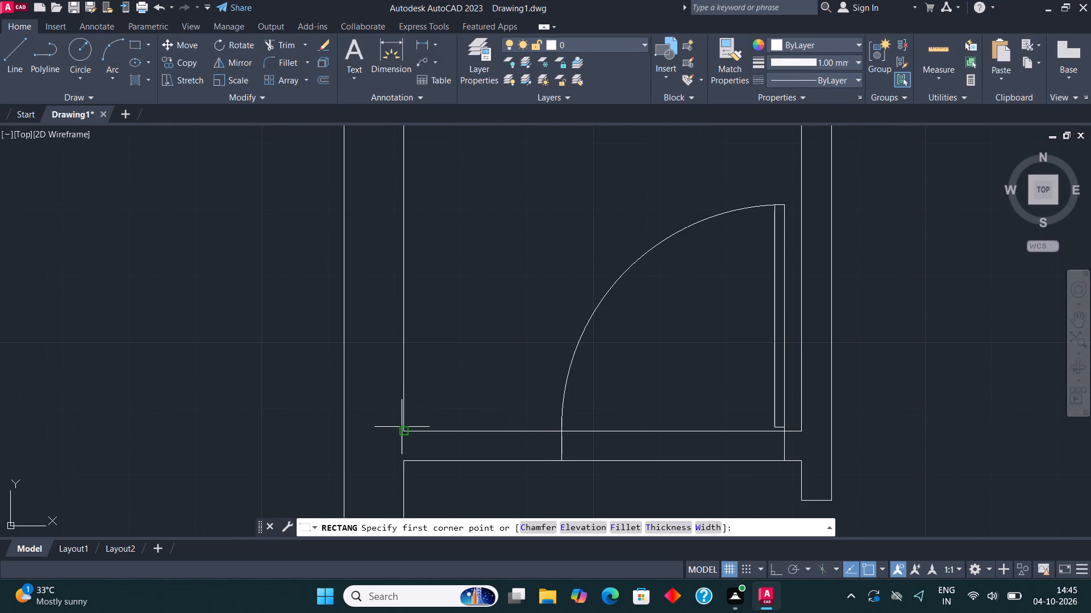
click(402, 427)
click(543, 226)
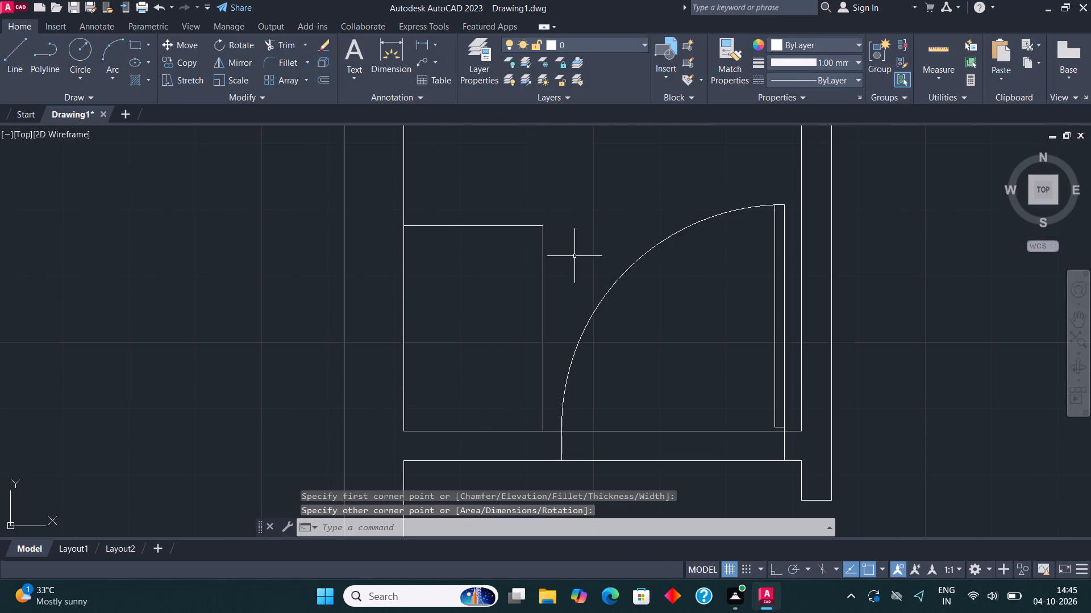
Draw an upright elliptical basin inside the counter rectangle and move it slightly up to centre it.
click(136, 60)
click(476, 353)
click(473, 288)
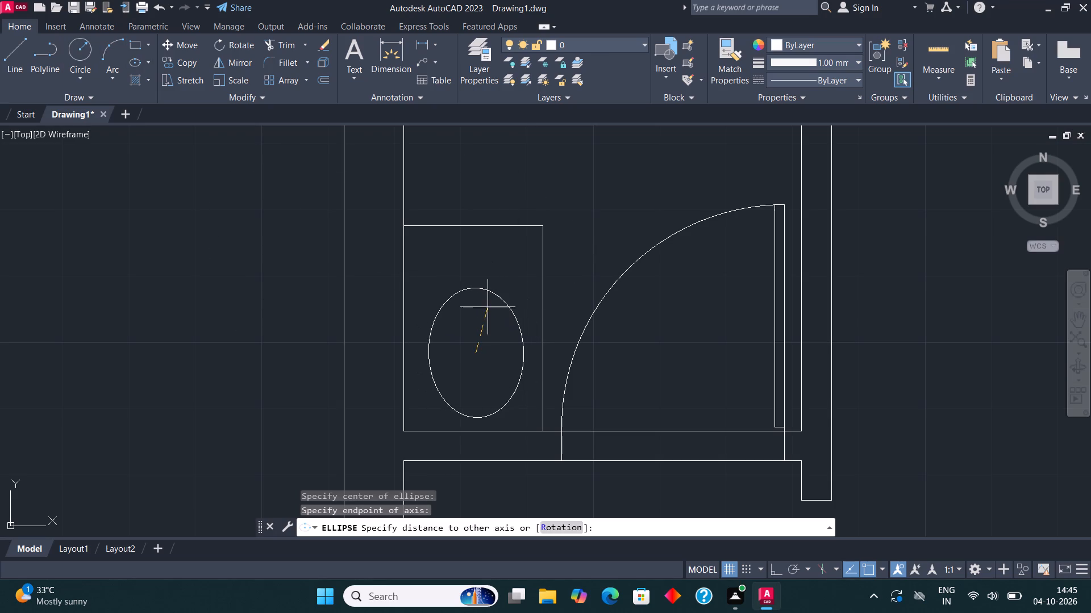
click(487, 307)
click(482, 291)
click(186, 42)
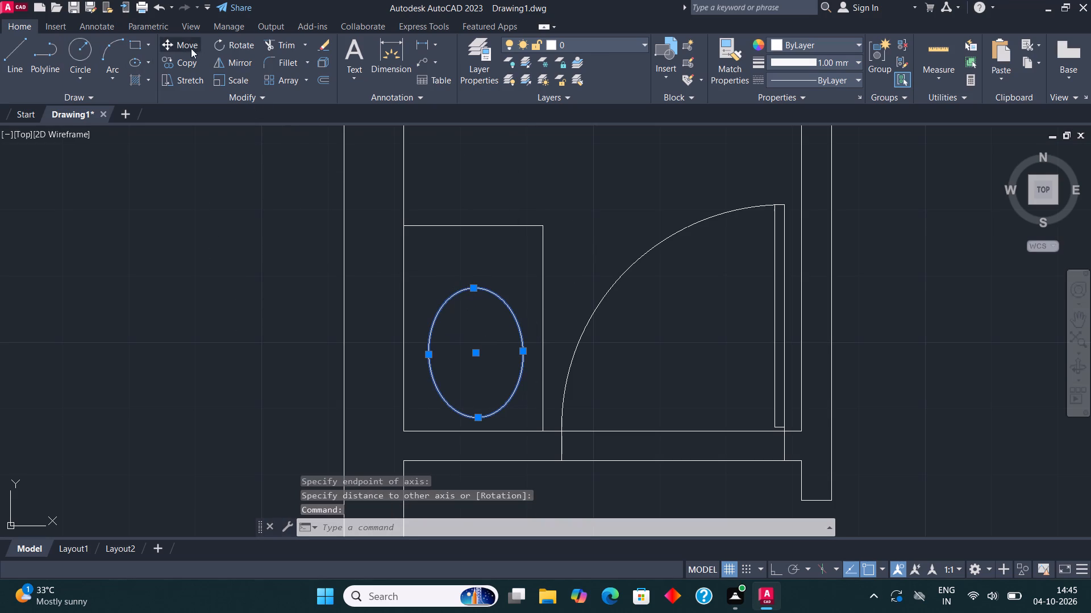
click(481, 351)
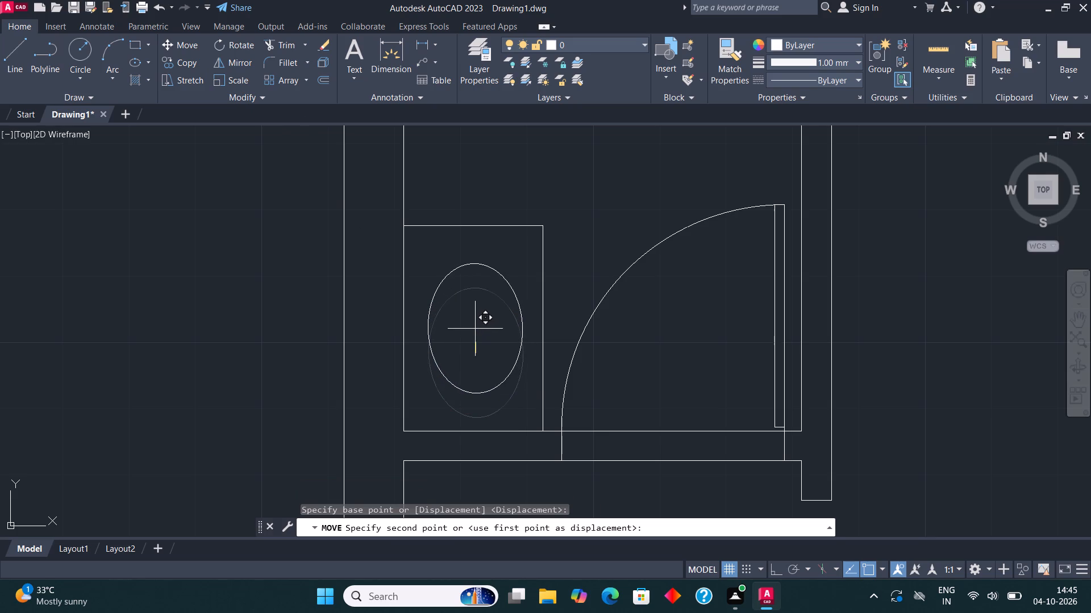
click(475, 329)
Draw a very small drain circle at the centre of the elliptical basin.
click(131, 64)
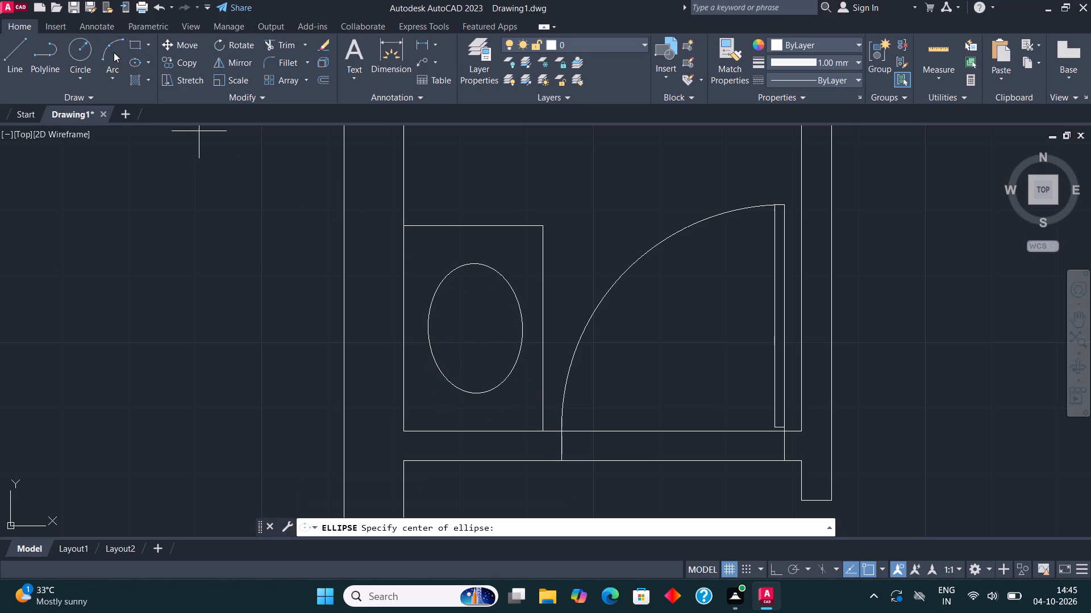
click(88, 50)
click(472, 325)
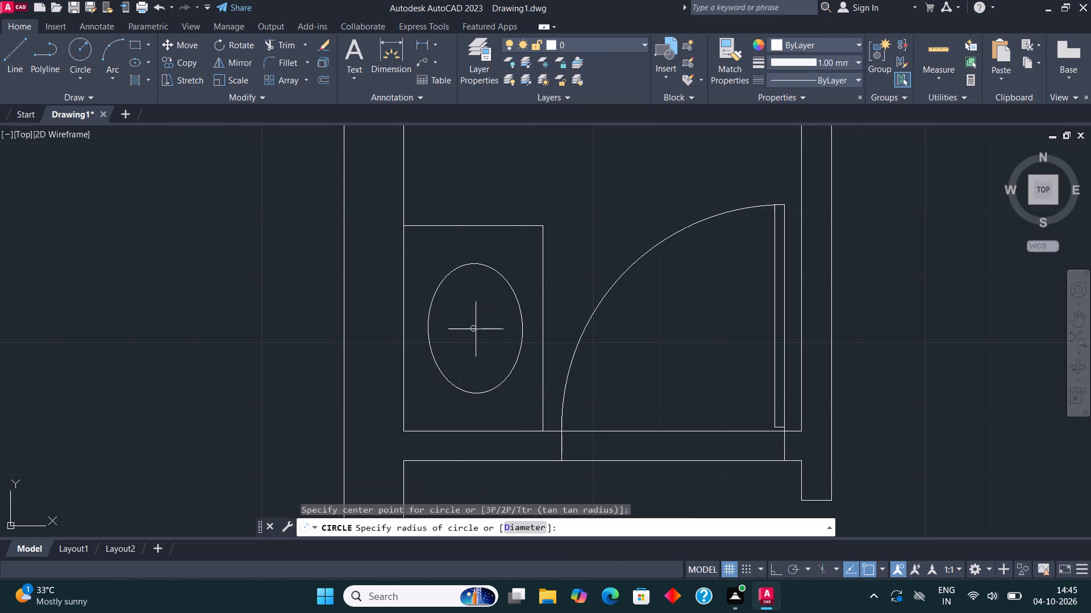
click(480, 330)
Draw a diagonal line in the compartment below the bathroom, from its lower-left inner corner to the door opening's left jamb.
scroll(378, 347, down, 3)
middle_drag(591, 322, 571, 326)
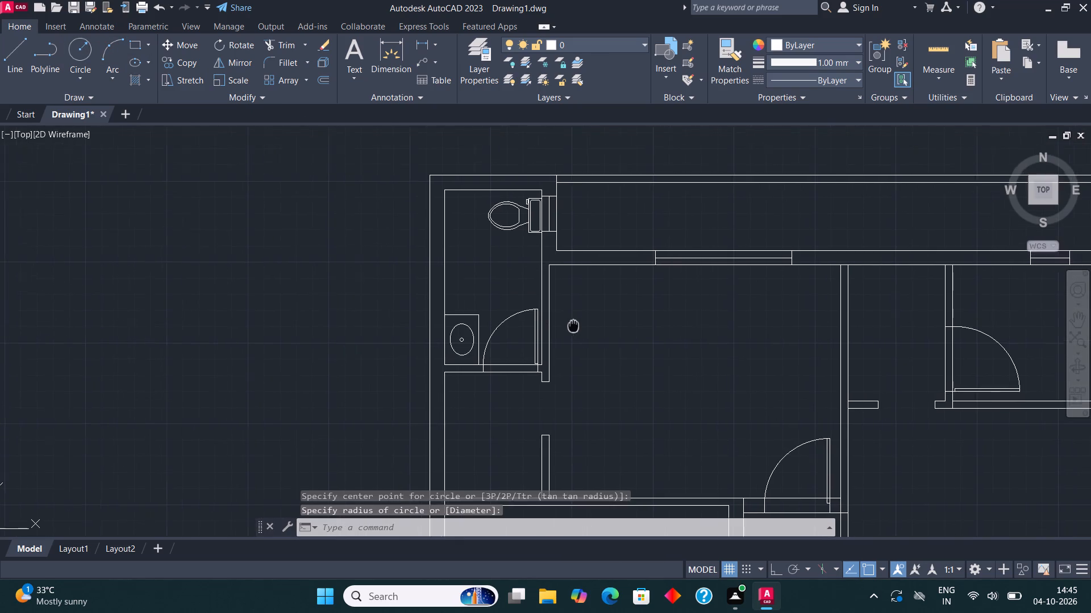
middle_drag(571, 326, 544, 200)
scroll(520, 236, up, 1)
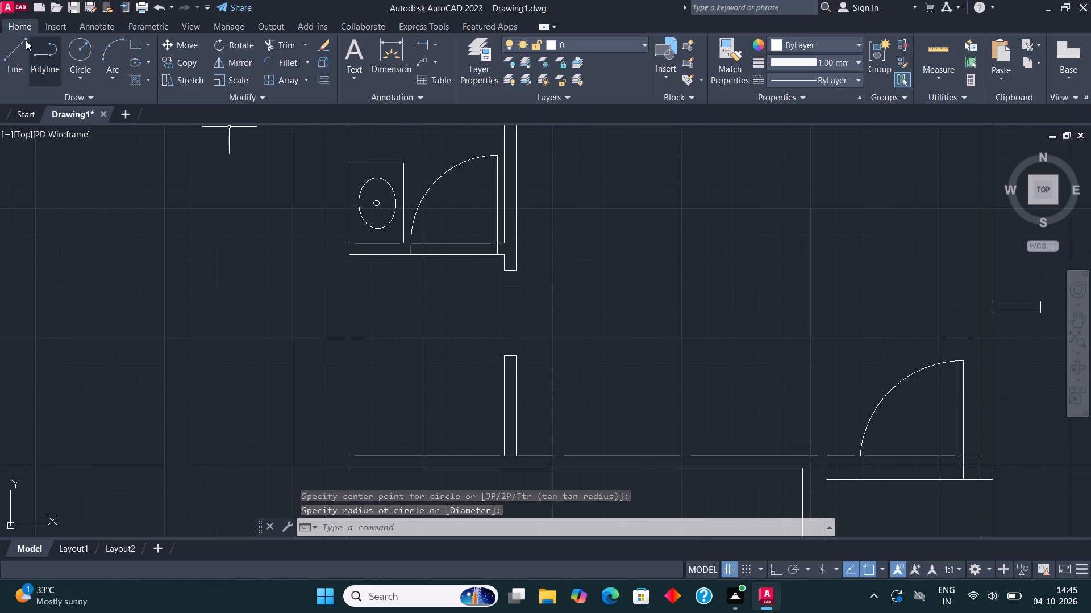
click(7, 49)
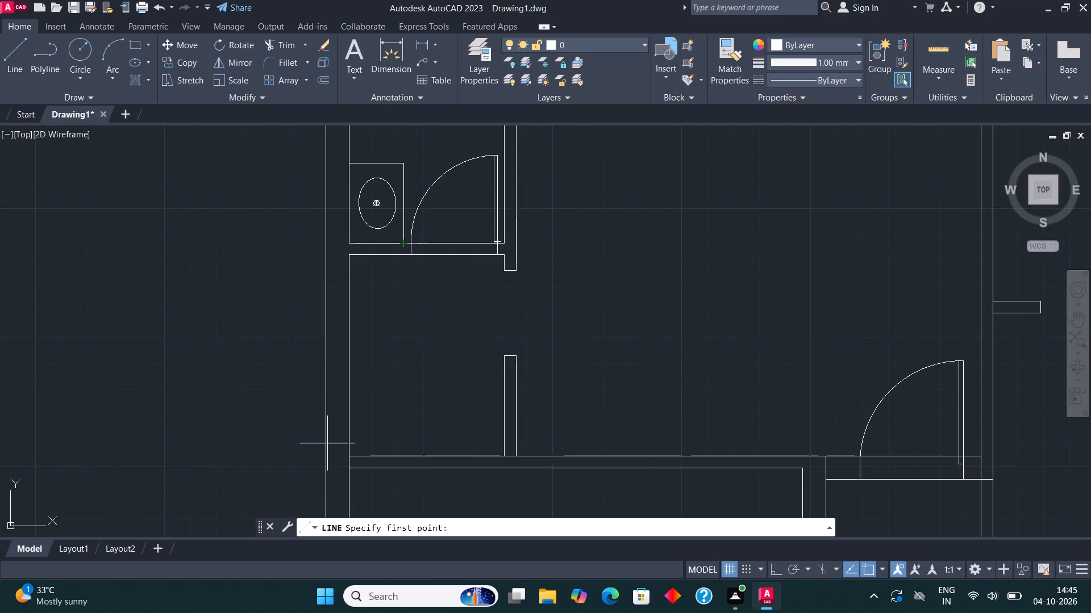
click(353, 454)
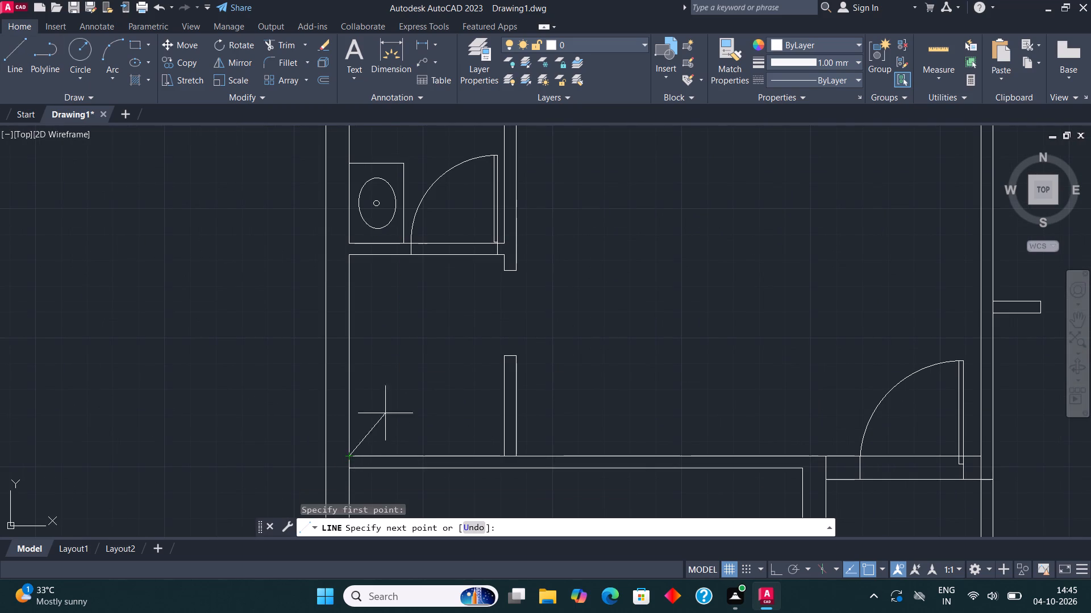
click(411, 259)
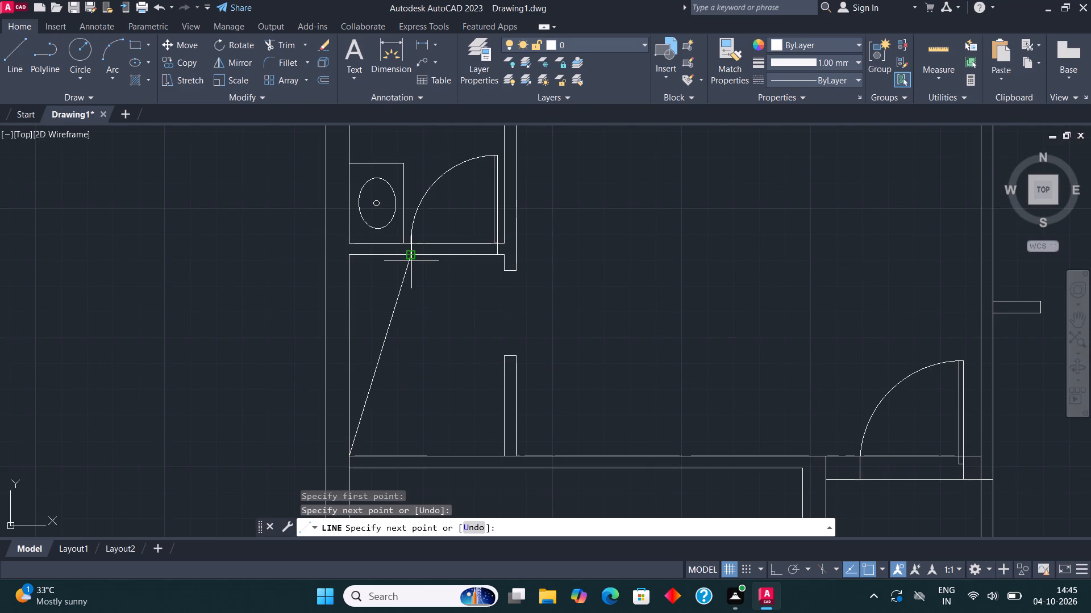
Draw connected lines from the compartment's lower-left corner to the short partition, horizontally into the compartment, and up to the door jamb.
click(15, 50)
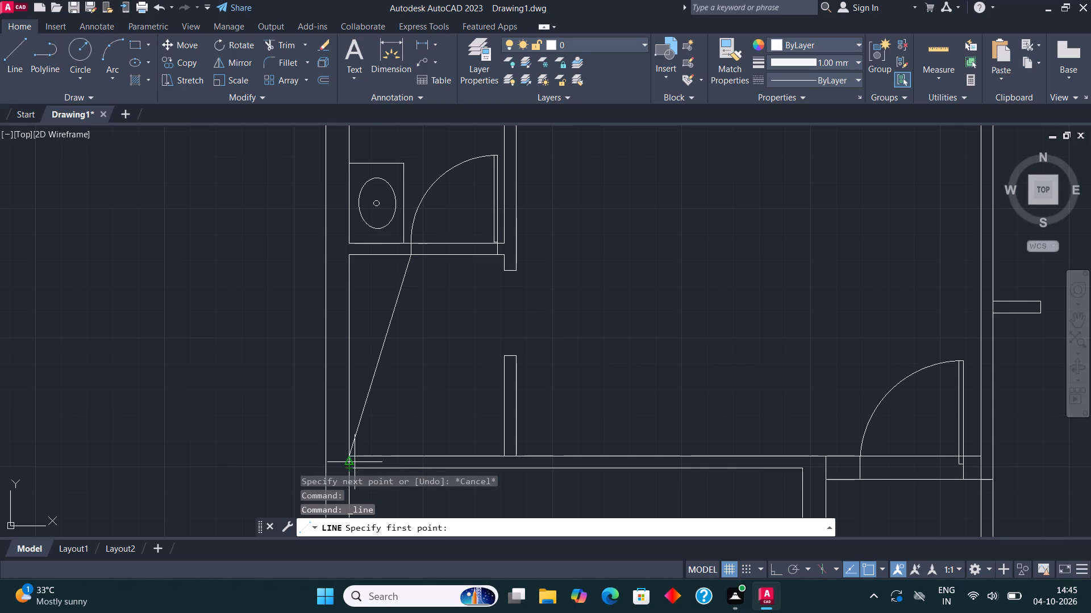
click(352, 456)
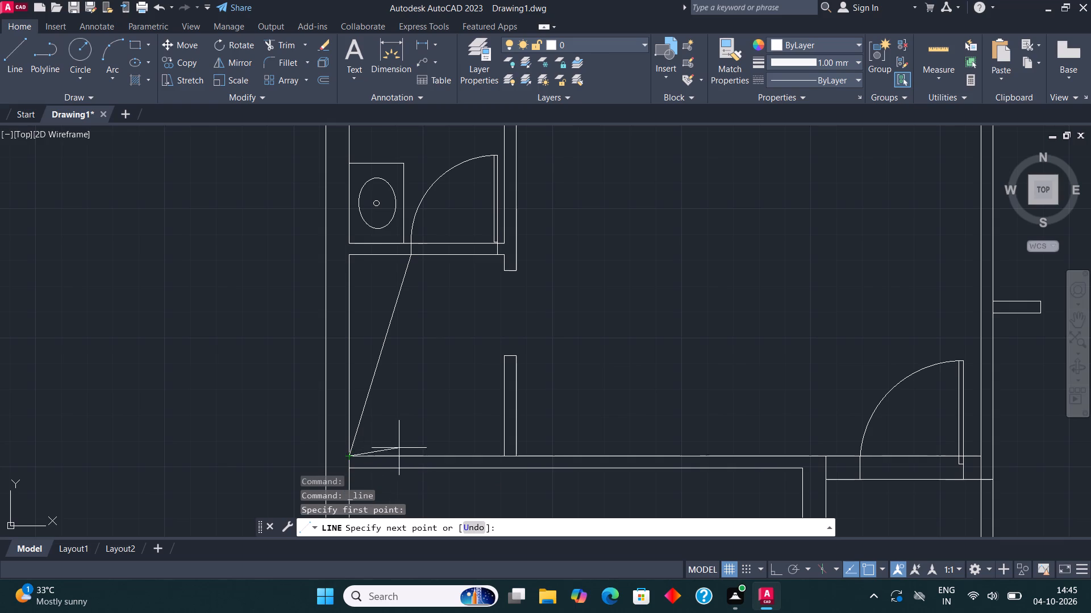
click(503, 383)
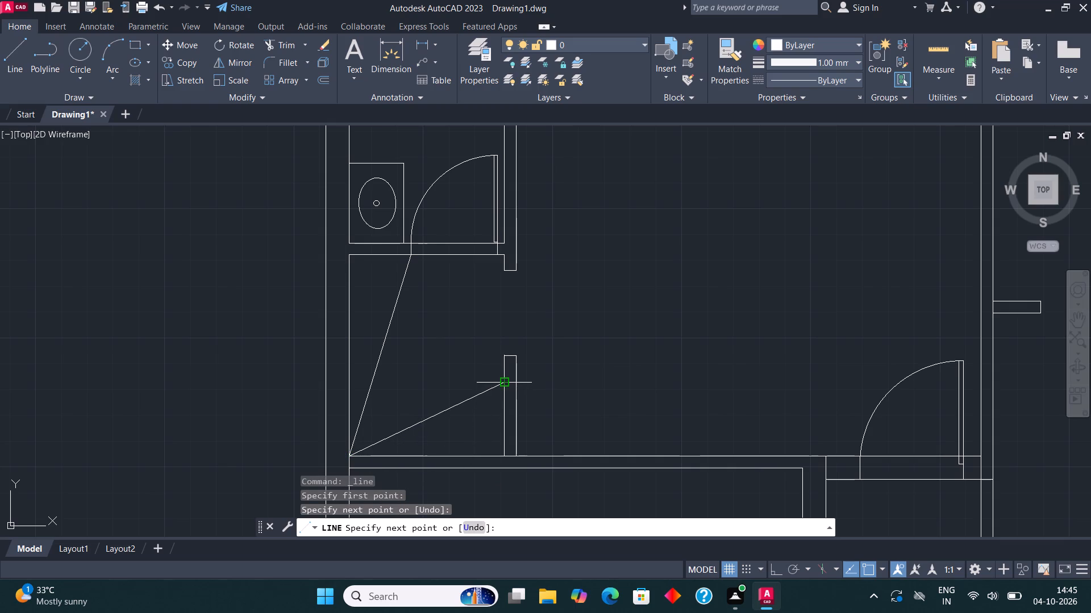
click(421, 380)
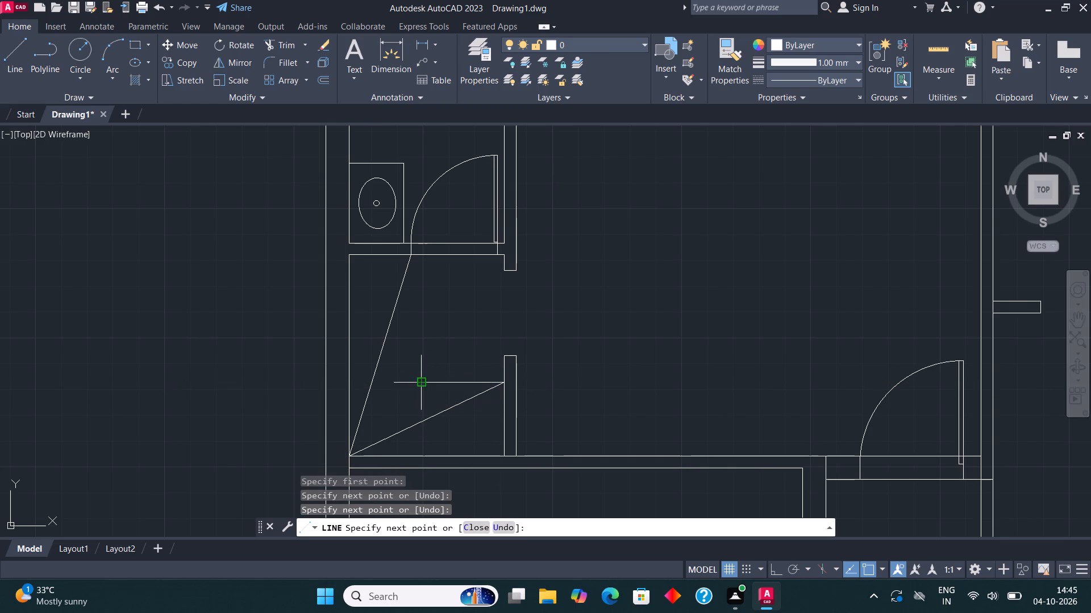
click(409, 257)
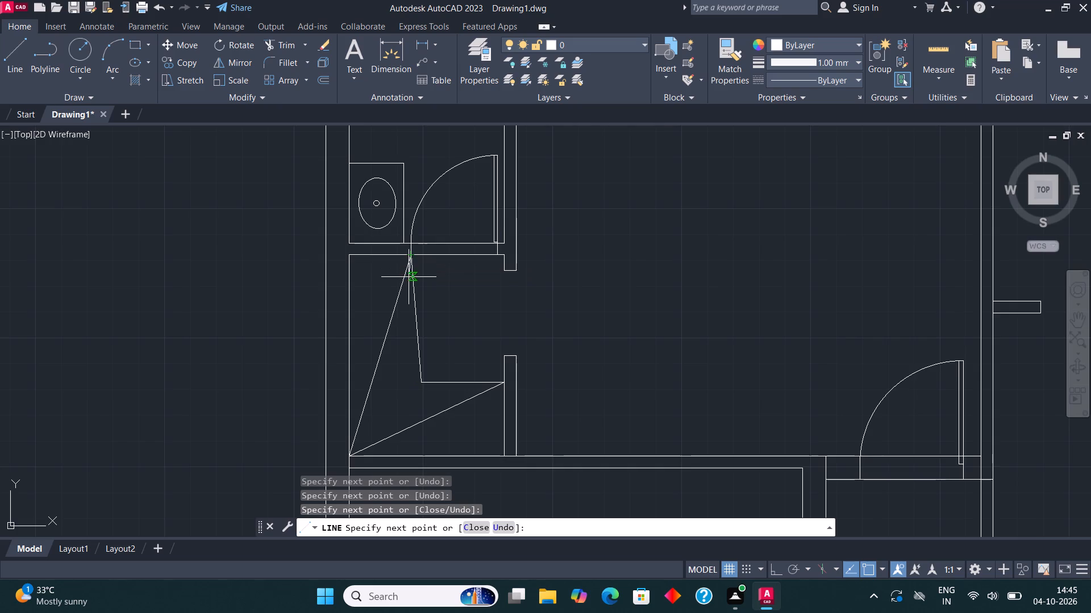
key(Escape)
Draw a large bed-sized rectangle standing on the lower wall of the upper-left room, between the partition stub and the door.
scroll(415, 284, down, 3)
middle_drag(547, 301, 513, 306)
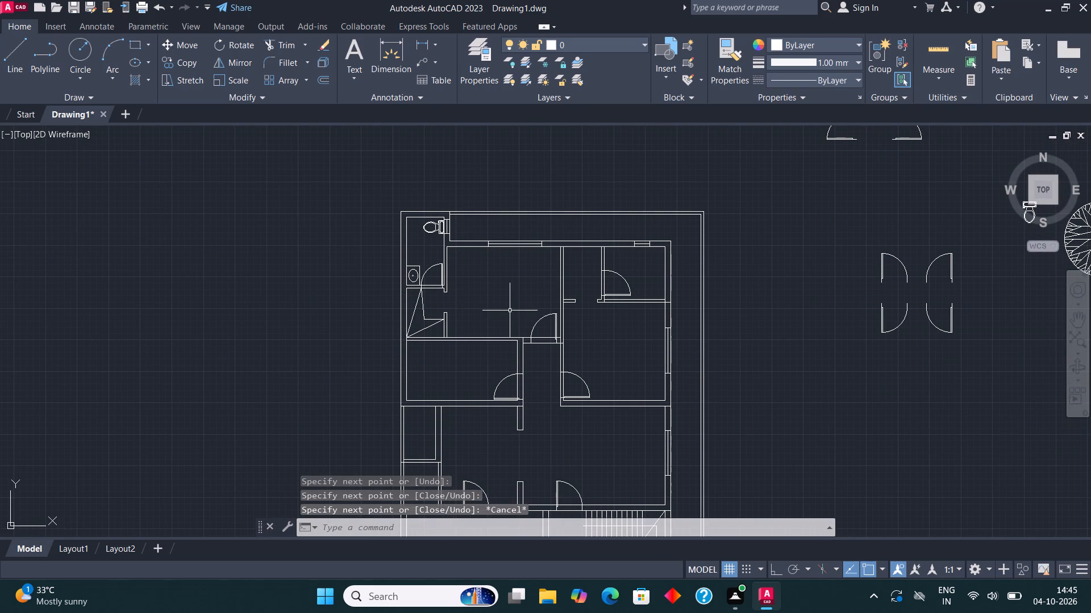
middle_drag(540, 275, 542, 288)
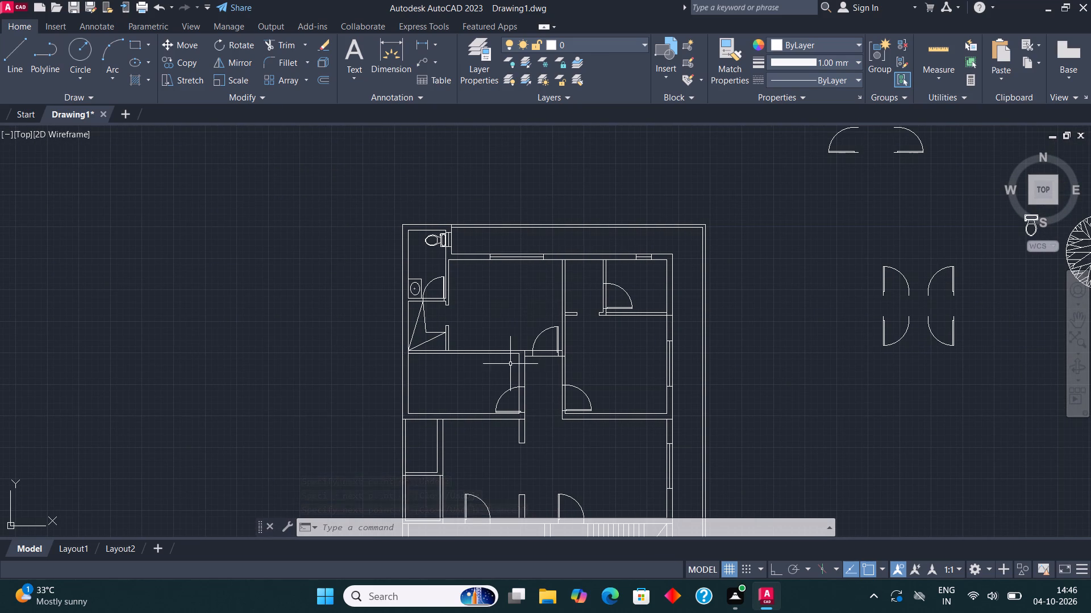
middle_drag(511, 347, 508, 368)
scroll(507, 364, up, 3)
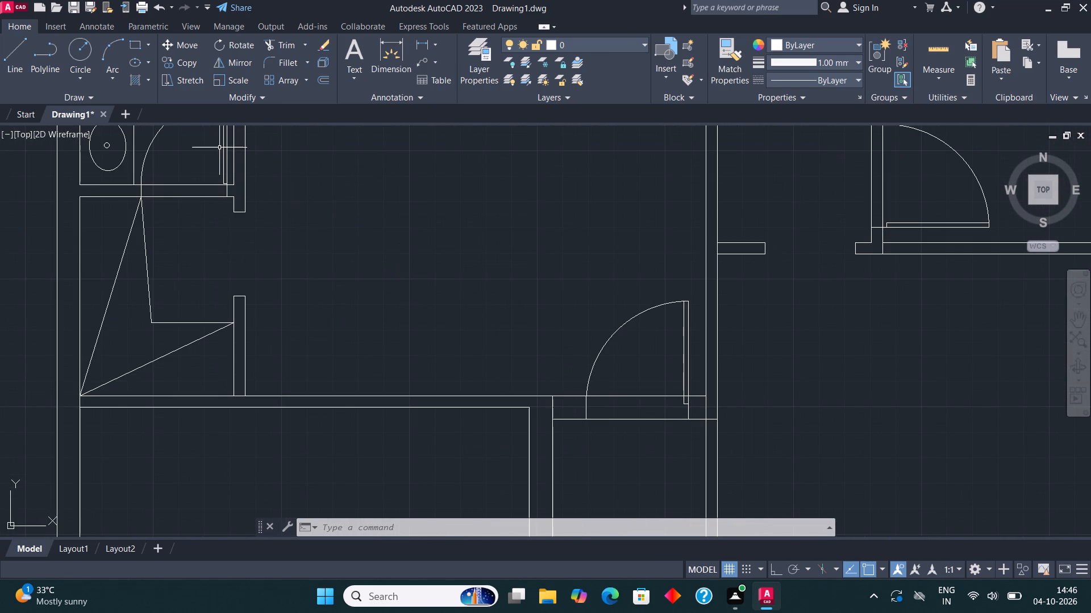
click(133, 40)
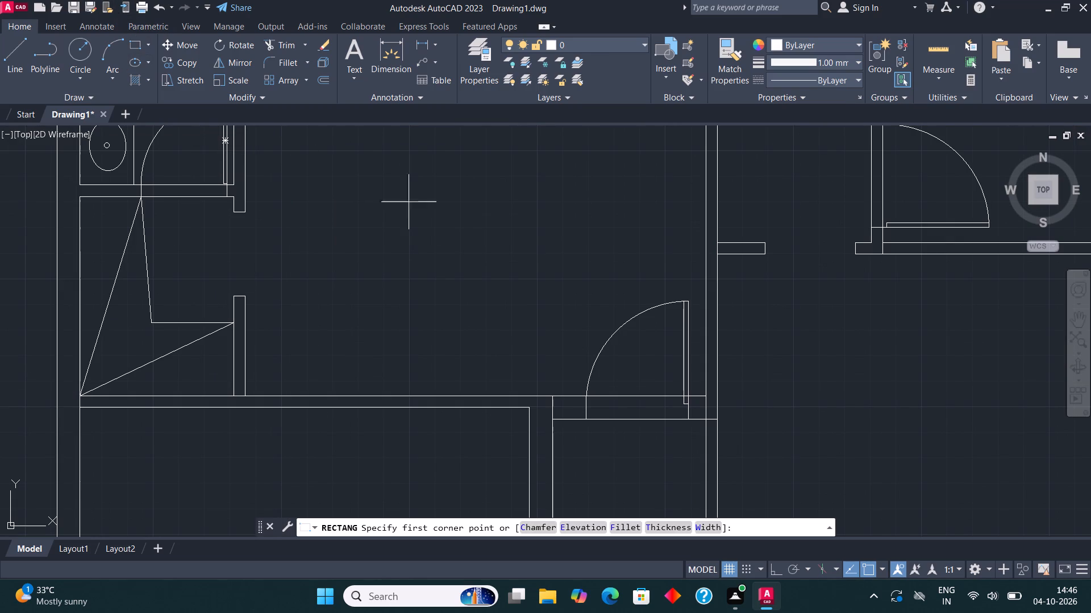
click(355, 394)
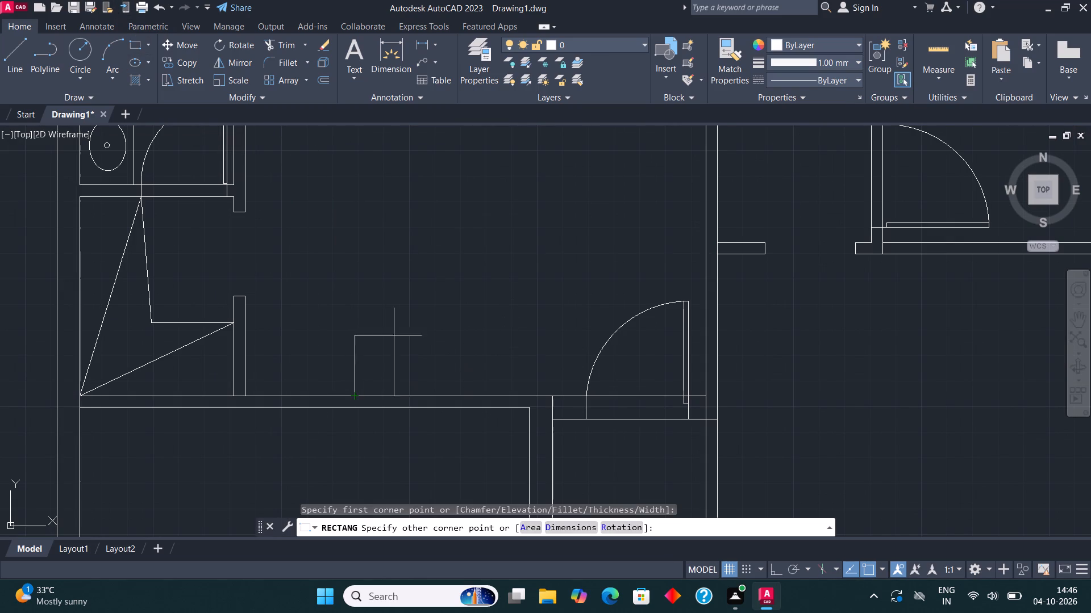
click(490, 246)
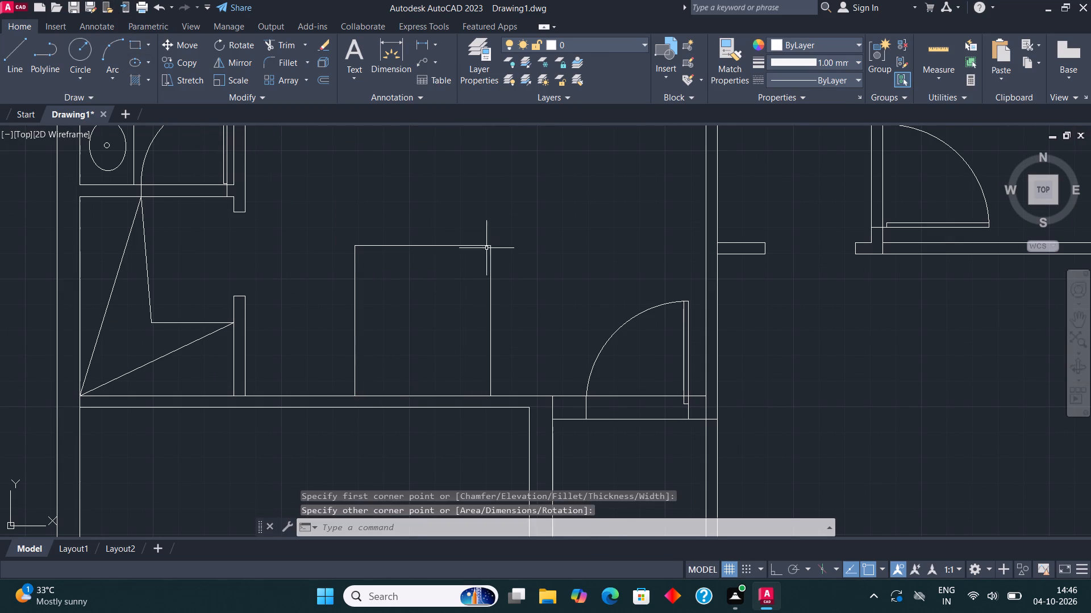
Draw a small bedside rectangle on the same wall, touching the large rectangle's lower-left corner.
click(136, 40)
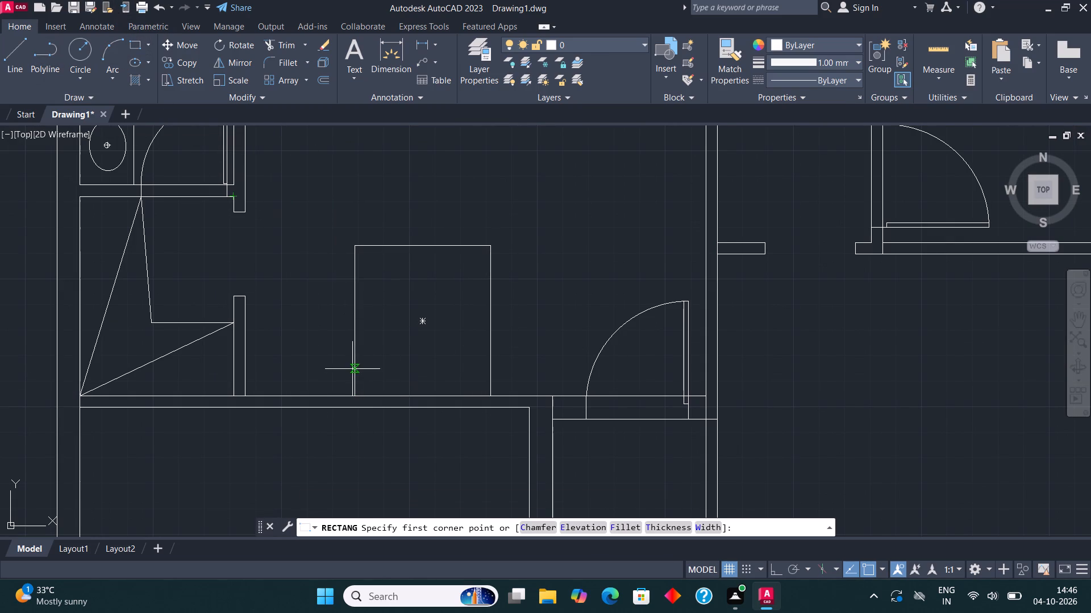
scroll(352, 391, up, 1)
click(354, 399)
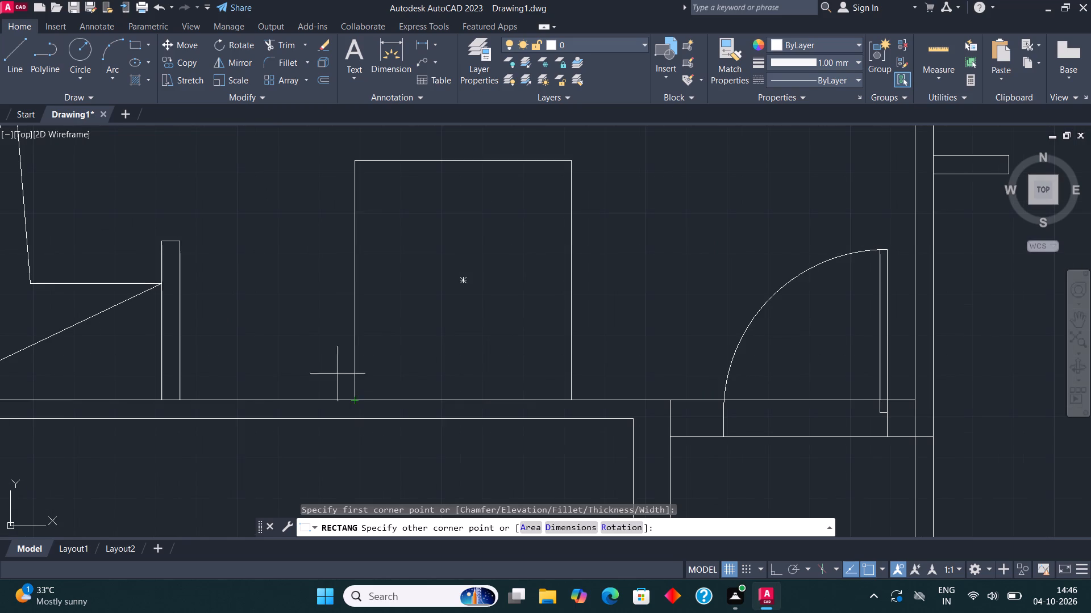
click(282, 337)
Copy the small bedside rectangle to the other side of the bed, against the bed's lower-right corner.
click(298, 333)
click(298, 349)
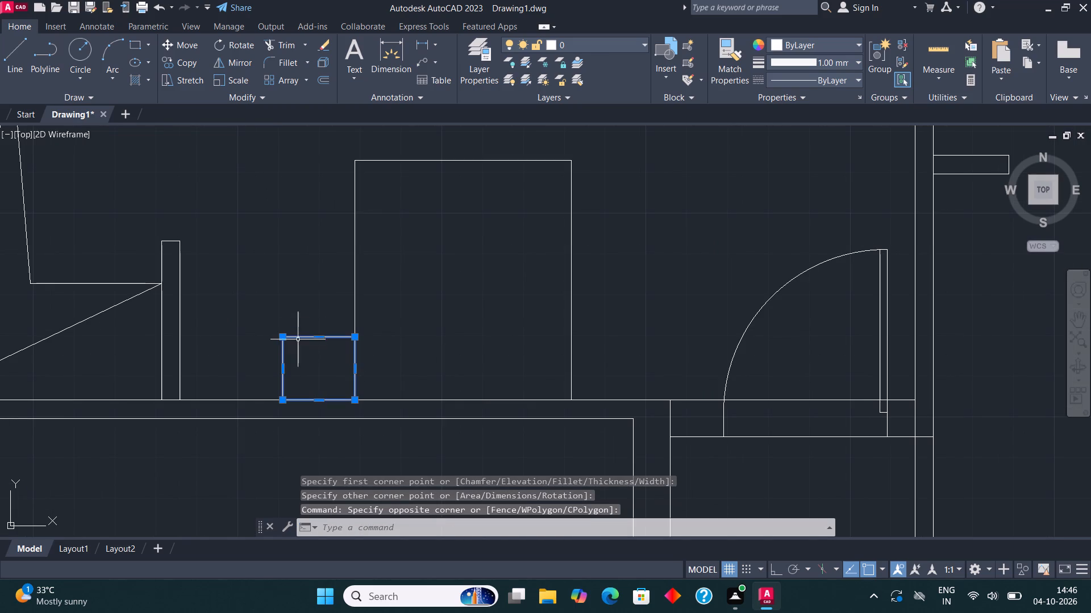
click(191, 67)
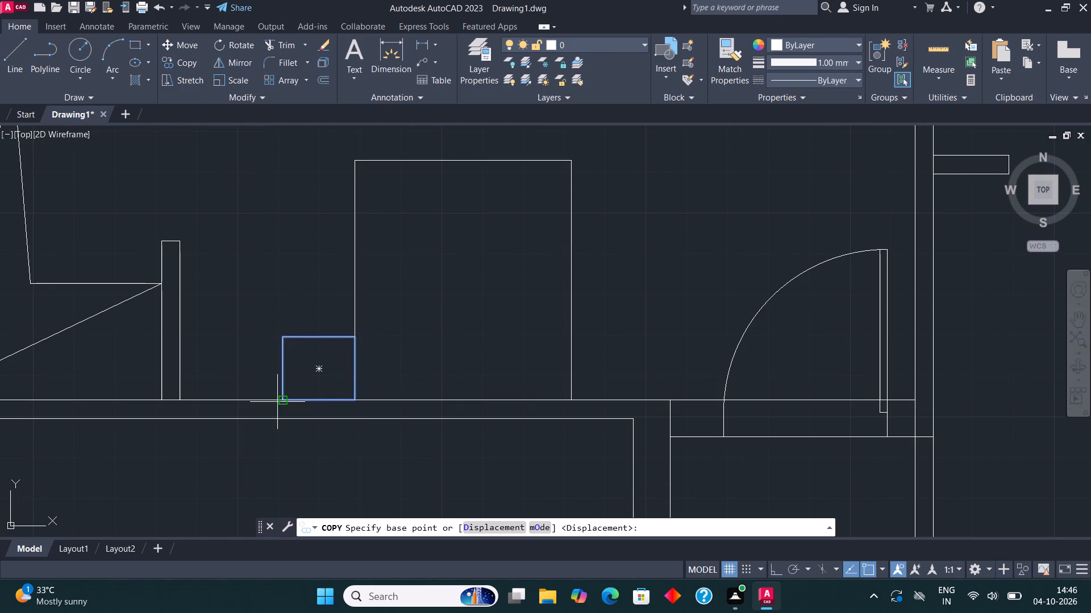
click(277, 401)
click(573, 402)
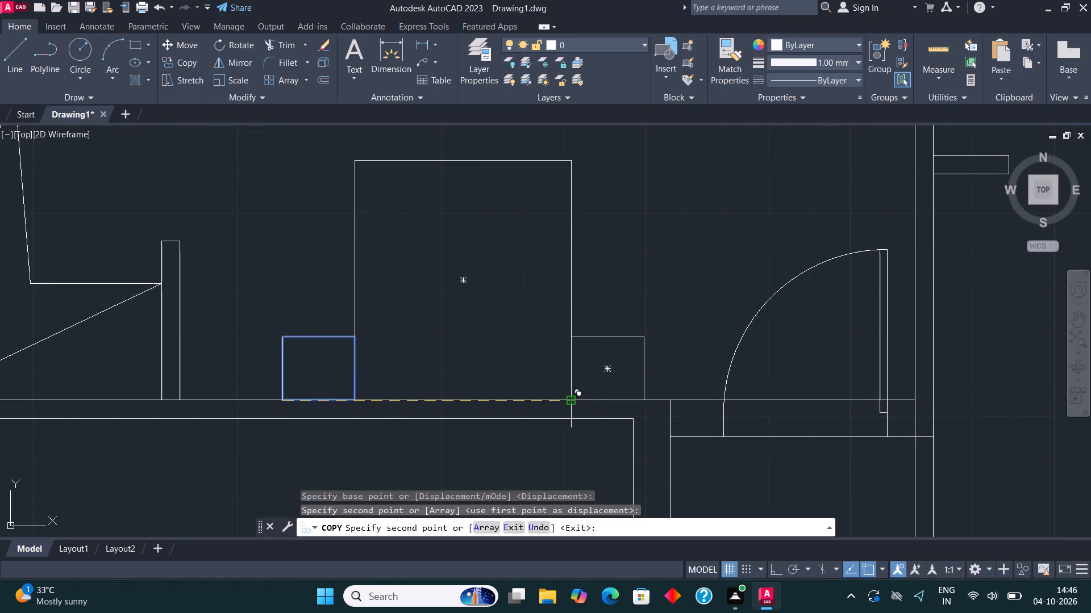
key(Escape)
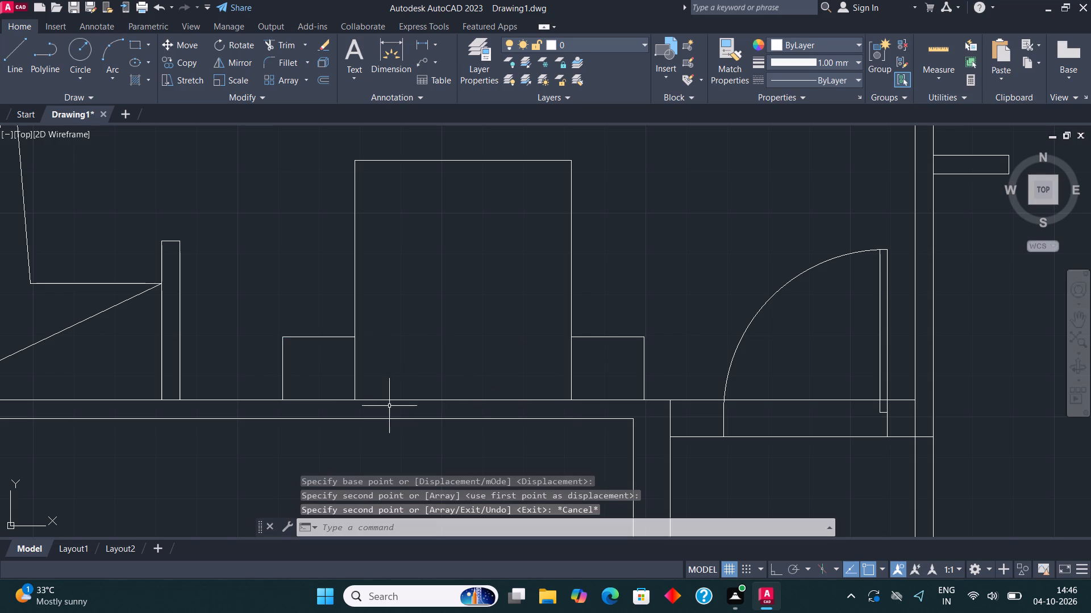
Draw a small pillow rectangle inside the bed, near its lower-left corner and slightly above the wall.
click(133, 44)
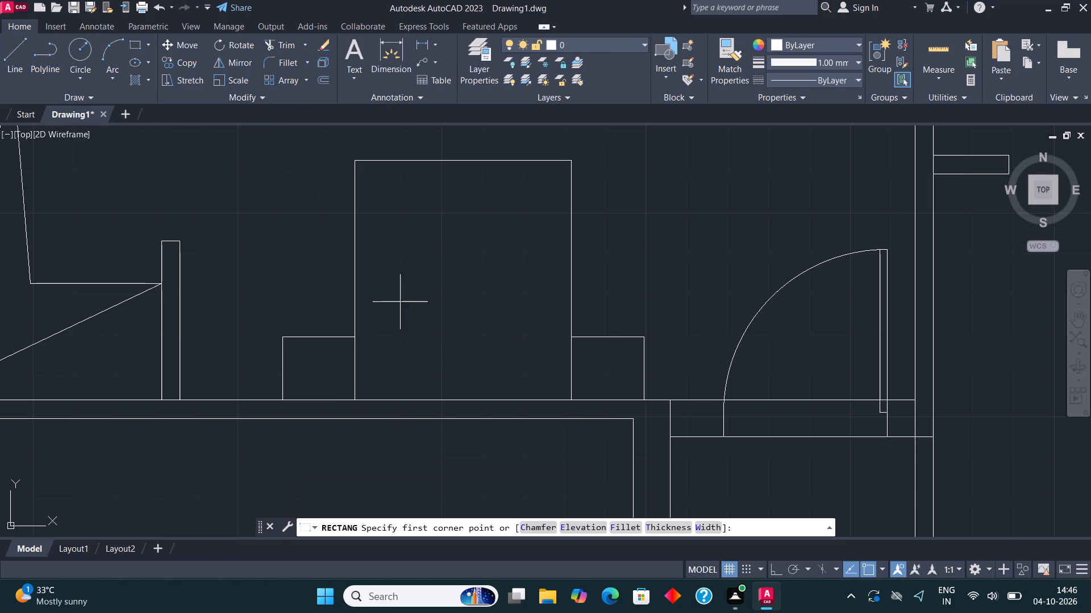
scroll(398, 360, up, 1)
click(365, 406)
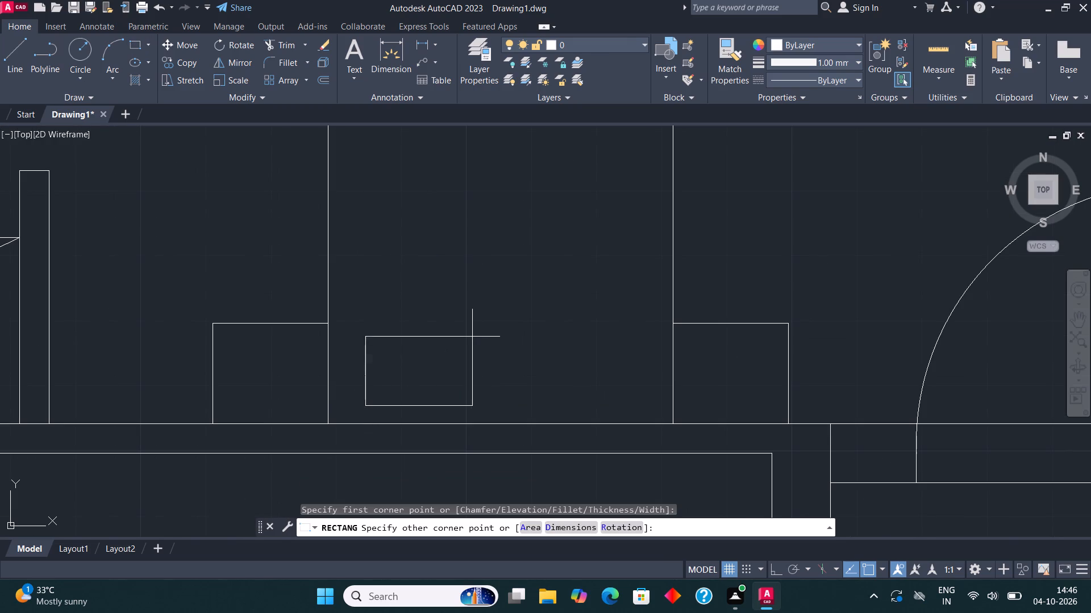
click(499, 331)
Copy the pillow rectangle horizontally to the right, leaving a narrow gap between the two pillows.
click(460, 331)
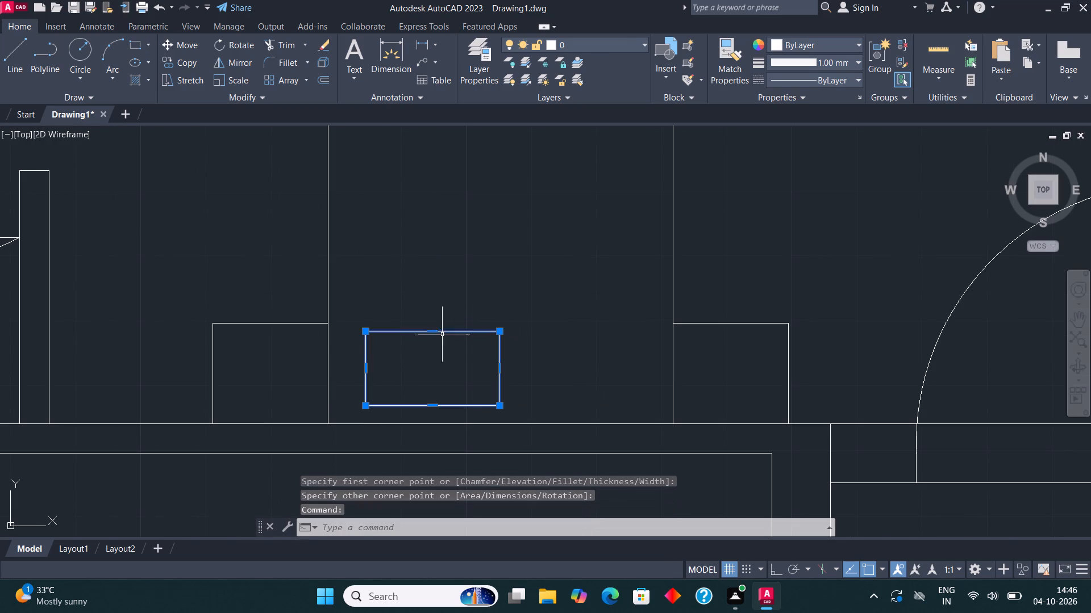
click(190, 64)
click(421, 369)
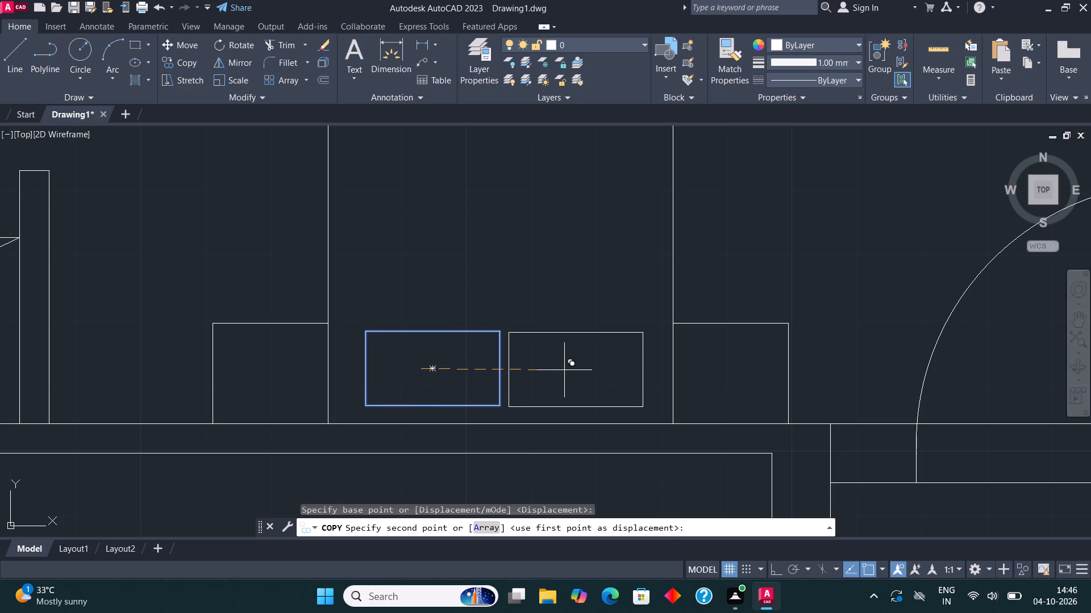
click(564, 370)
scroll(426, 307, down, 2)
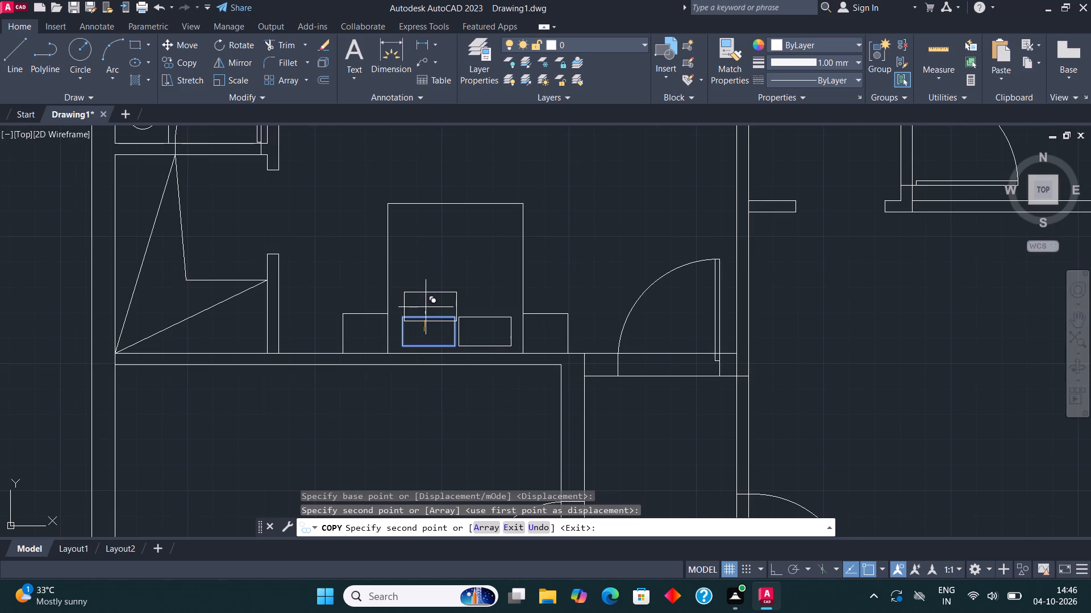
key(Escape)
Draw an S-shaped blanket edge across the bed above the pillows, using two Start, End, Direction arcs that meet at mid-width.
middle_drag(521, 236, 490, 272)
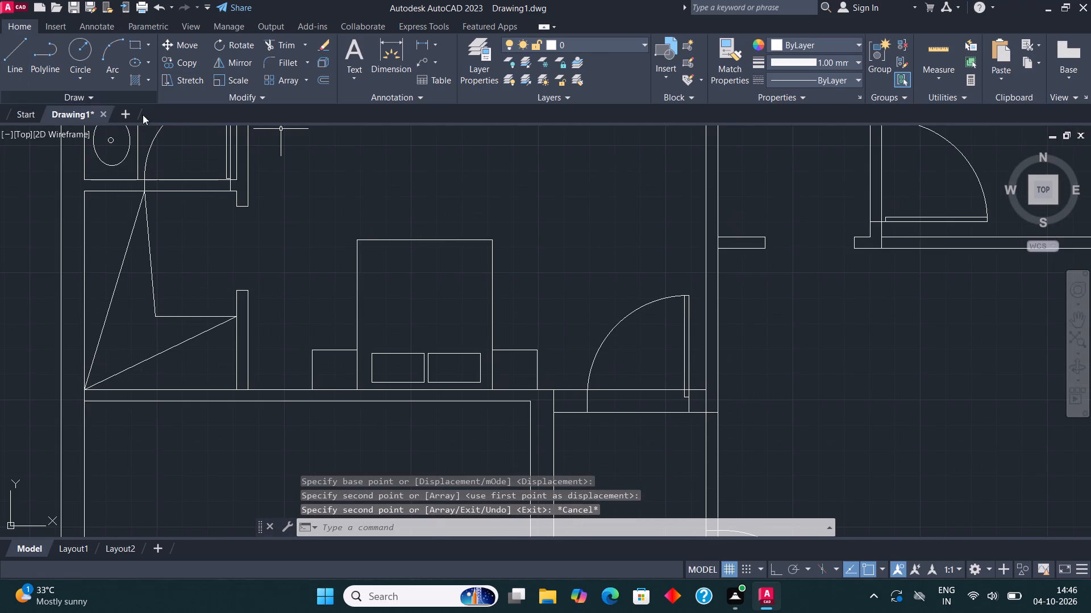
click(108, 78)
click(175, 246)
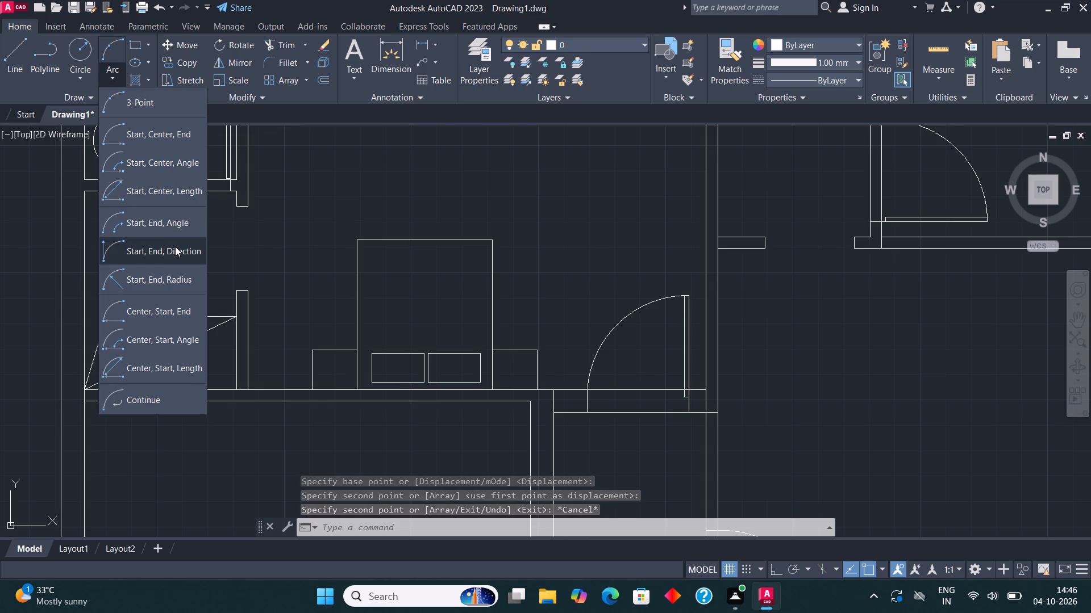
scroll(356, 321, up, 1)
click(356, 310)
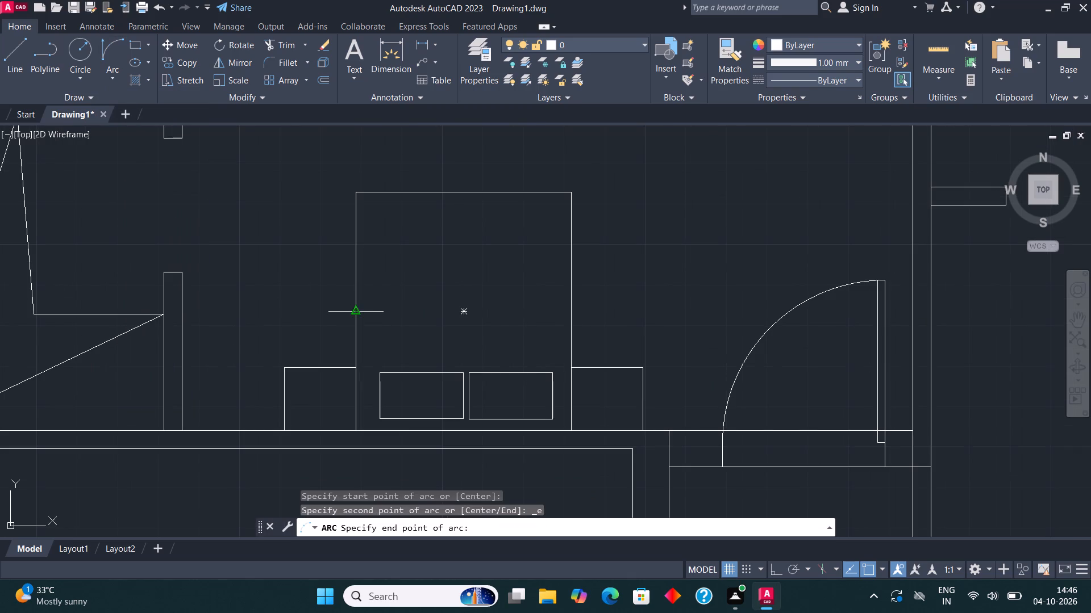
click(463, 328)
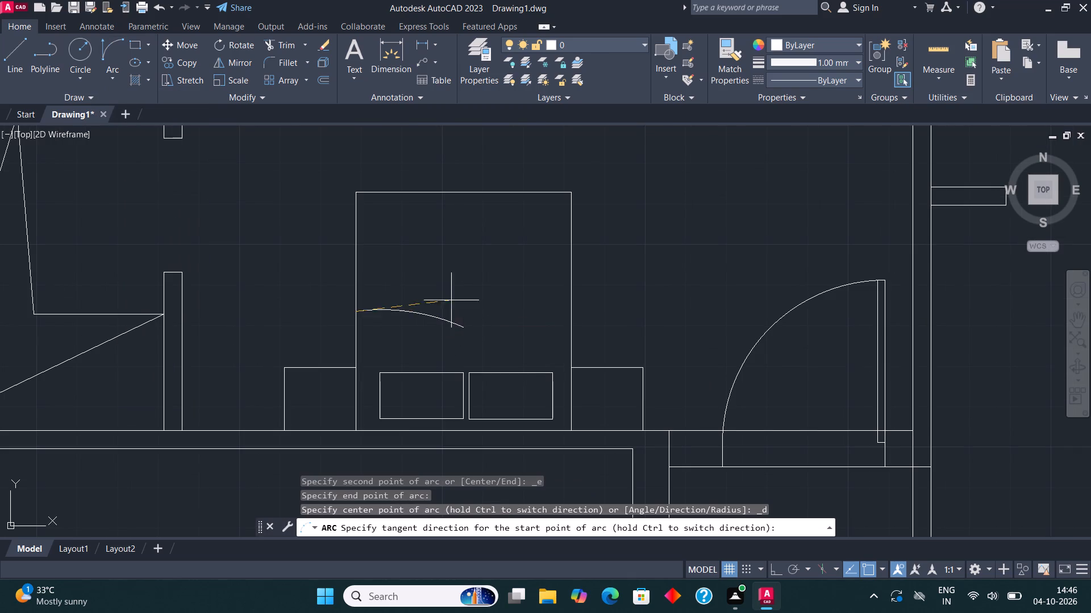
click(444, 254)
click(111, 77)
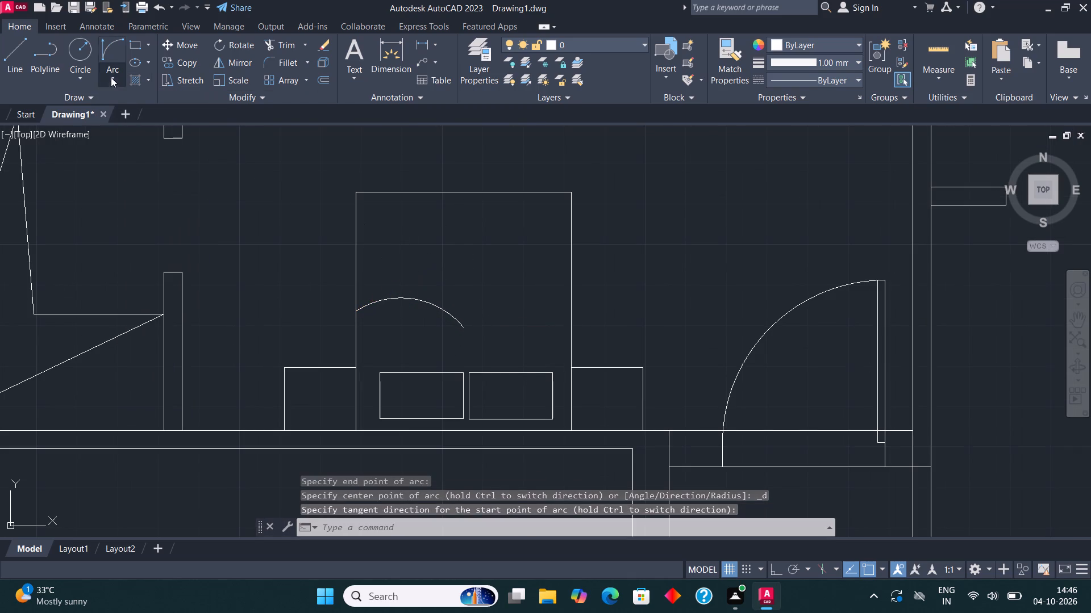
click(186, 250)
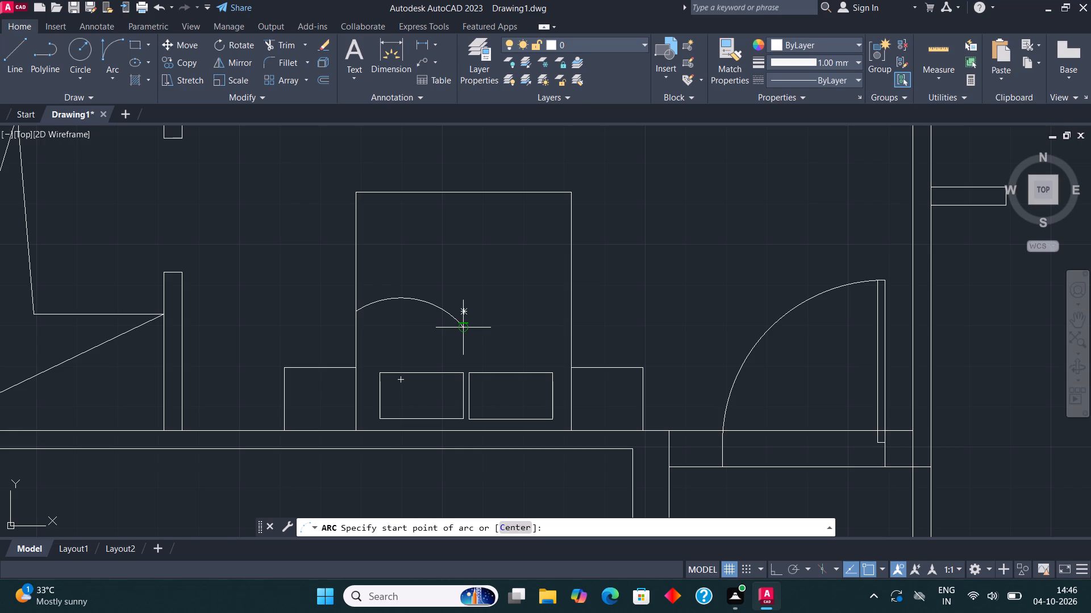
click(463, 328)
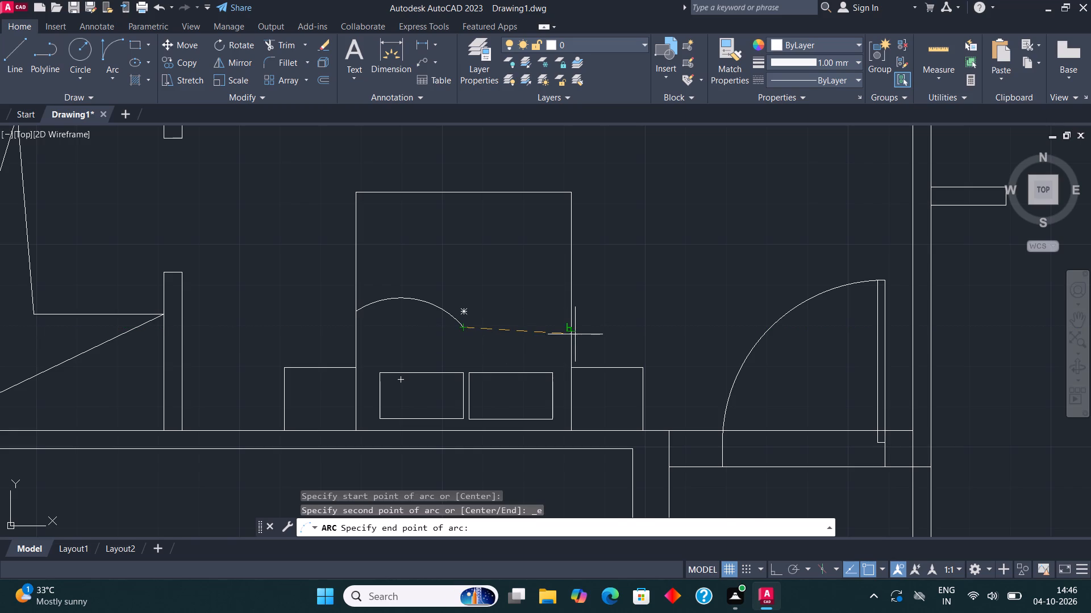
click(575, 334)
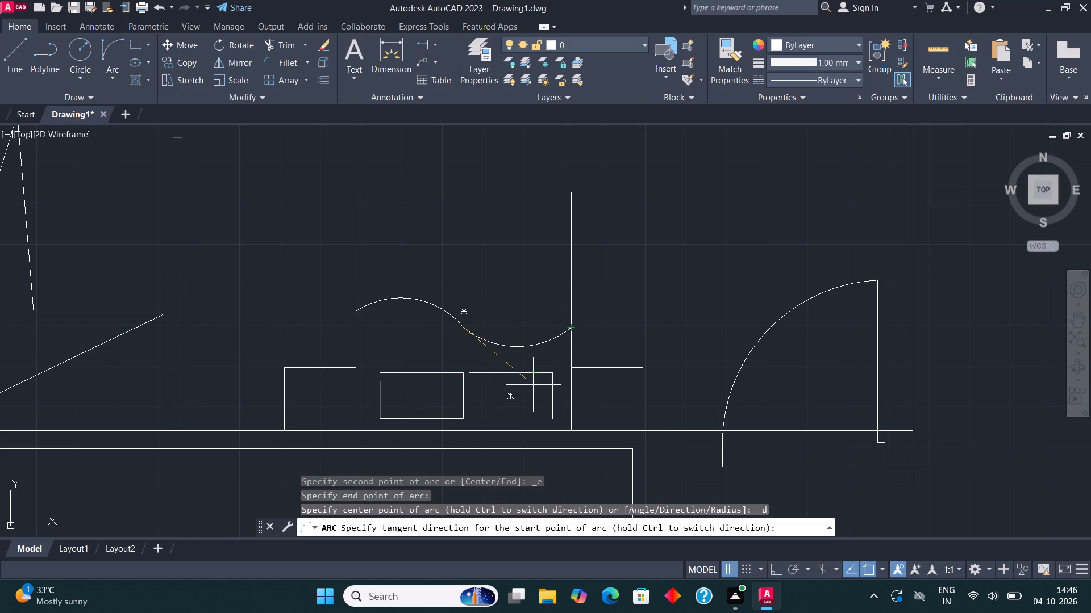
click(533, 388)
Offset both blanket arcs upward by 1".
click(465, 343)
click(420, 292)
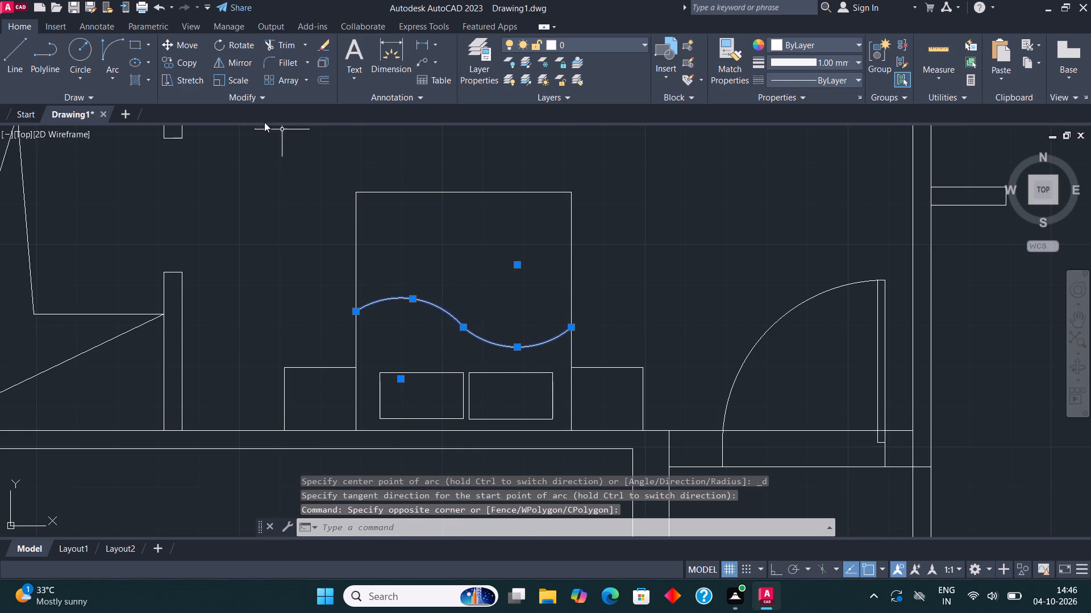
click(323, 76)
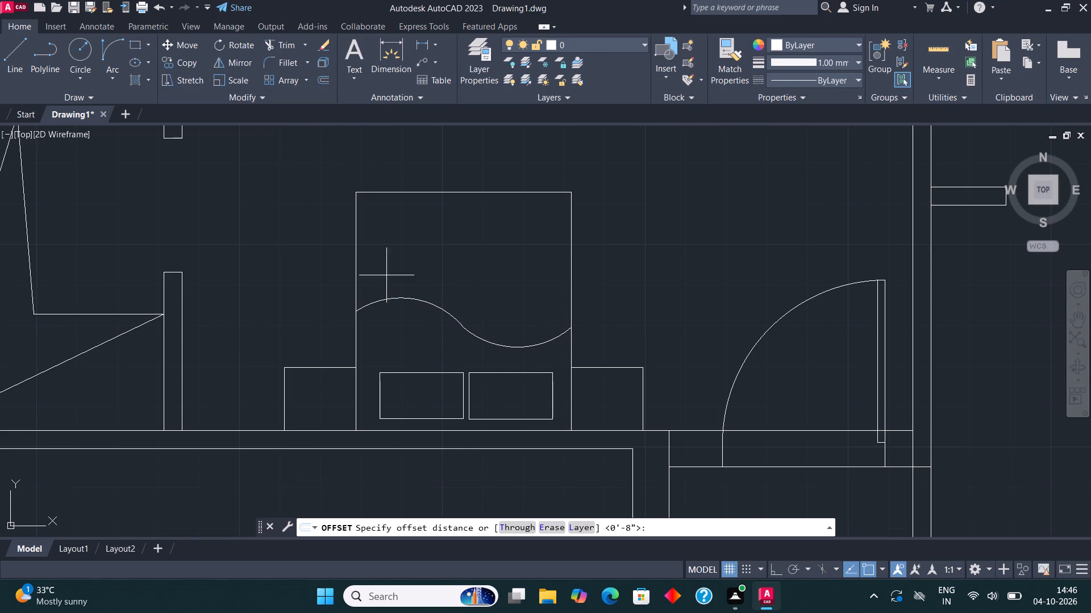
click(405, 299)
text(1")
key(Return)
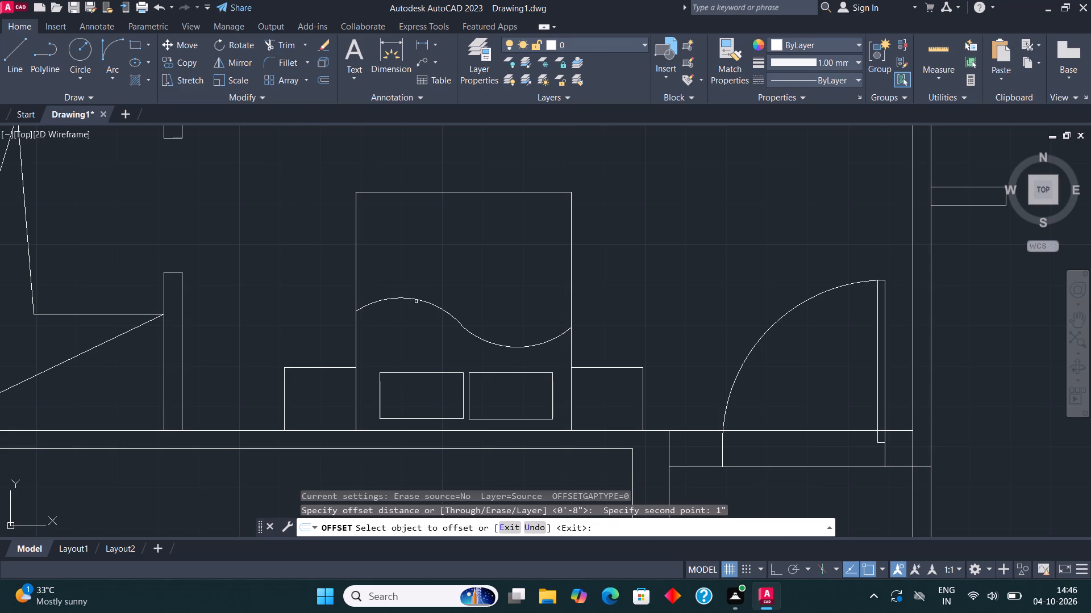
click(416, 302)
click(420, 274)
click(481, 336)
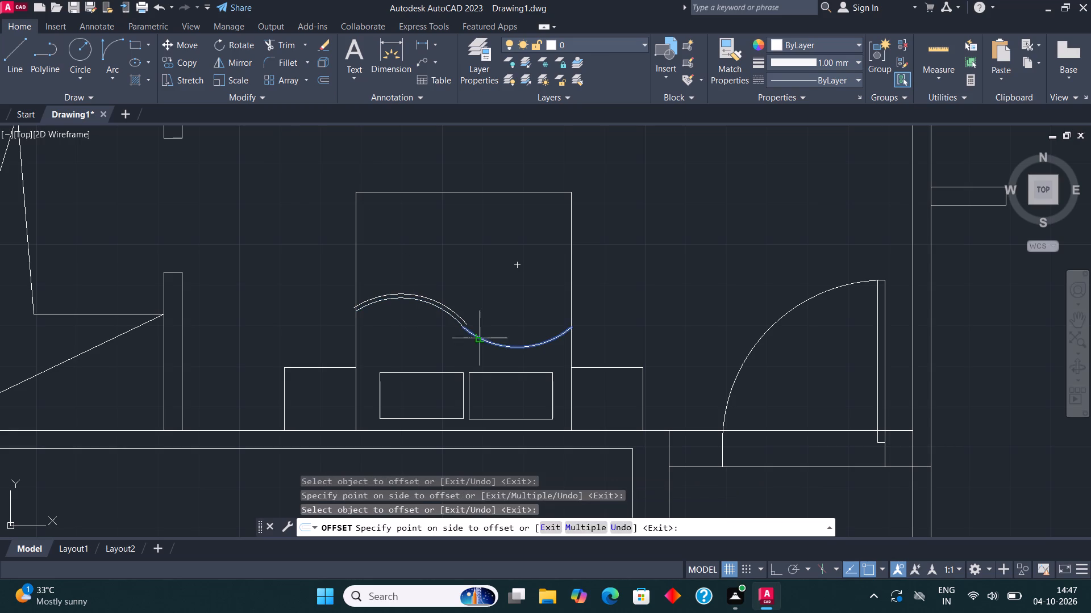
click(488, 317)
scroll(485, 317, up, 1)
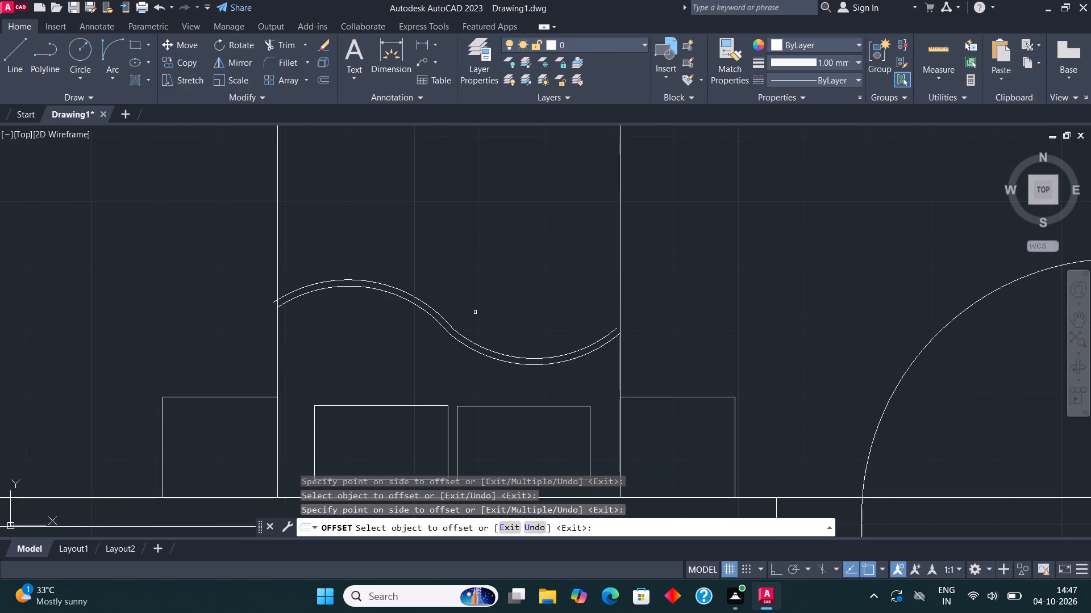
key(Escape)
Trim the end of the upper offset arc that sticks out past the bed's left edge.
click(284, 39)
scroll(278, 302, up, 2)
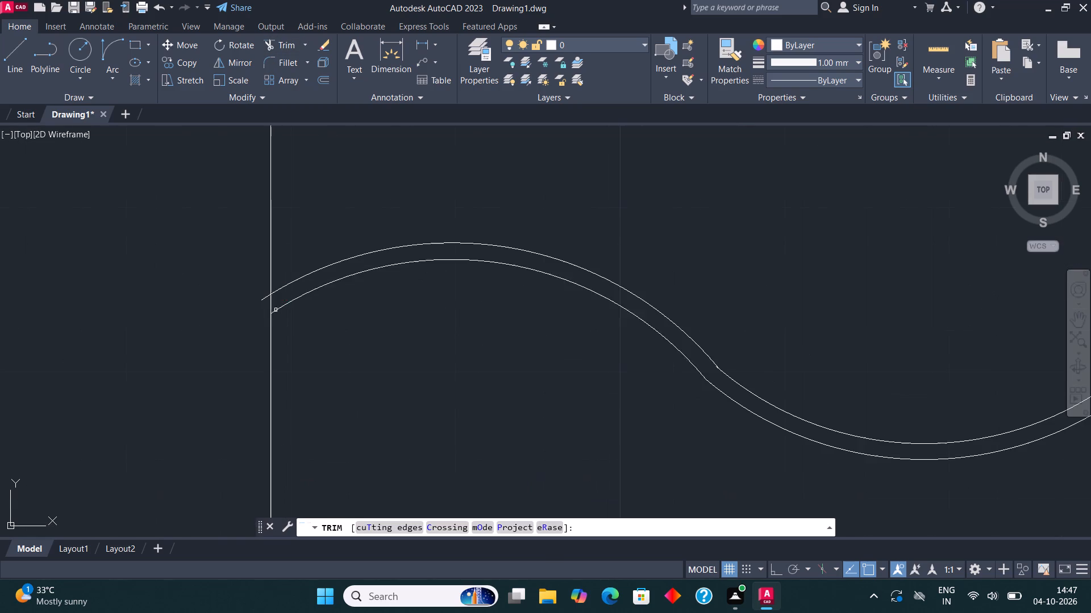
click(267, 310)
click(249, 270)
scroll(247, 279, down, 1)
key(Escape)
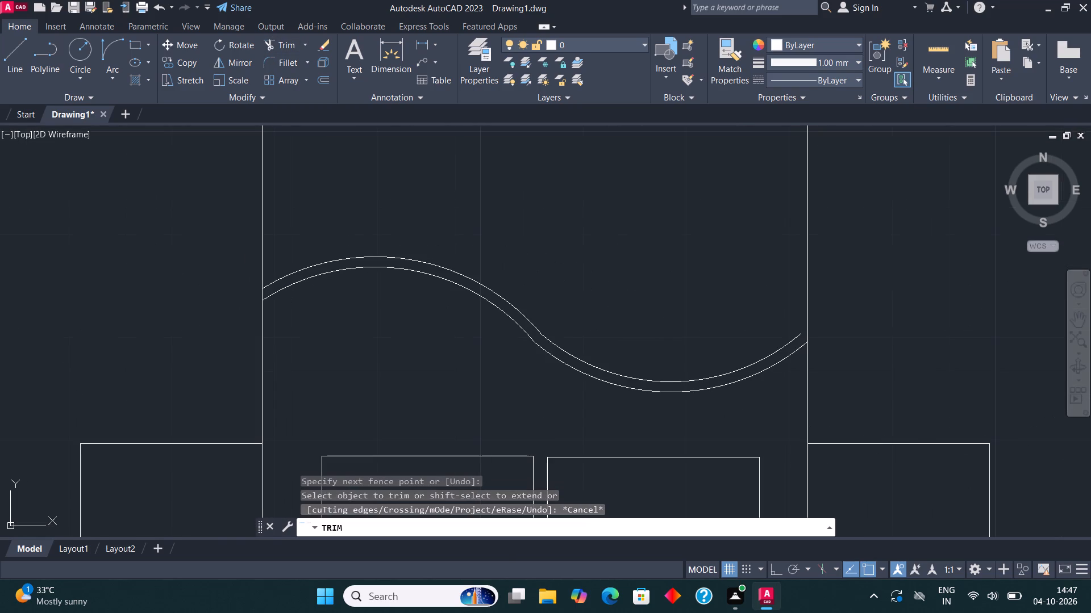
Draw a short line continuing the upper offset arc from its right end to beyond the bed's right edge.
middle_drag(850, 340, 663, 374)
click(20, 52)
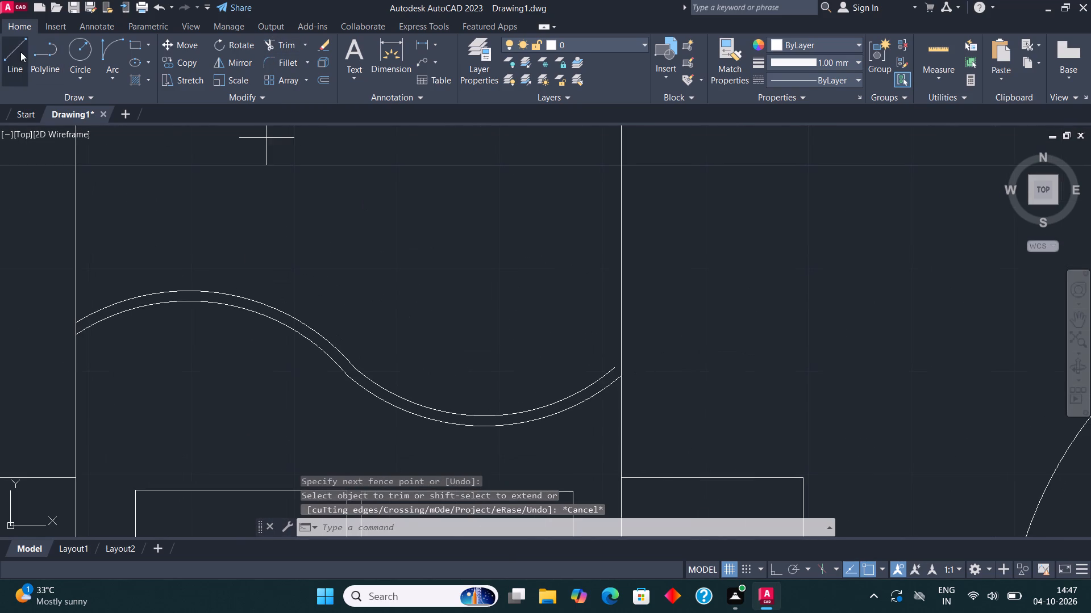
scroll(638, 349, up, 3)
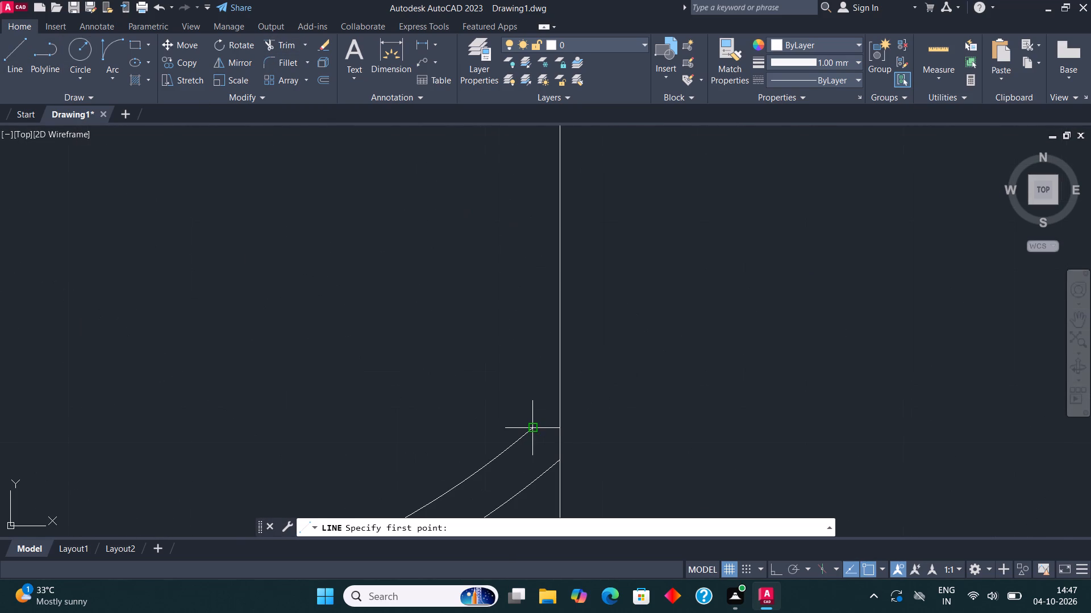
click(530, 427)
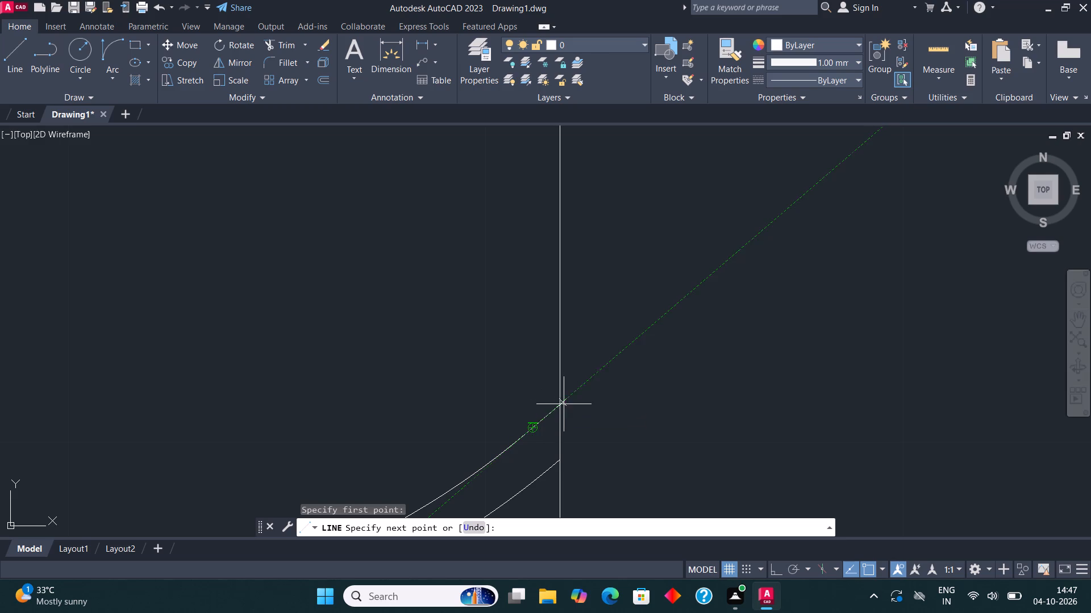
click(603, 376)
scroll(605, 379, down, 2)
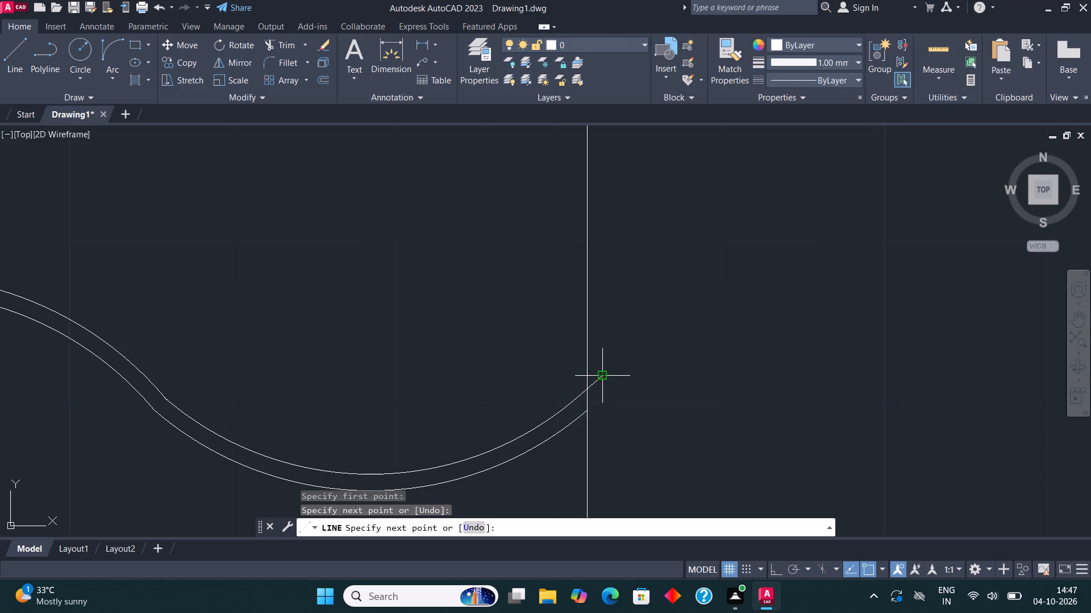
key(Escape)
Trim the part of the short extension line that lies outside the bed's right edge.
click(282, 44)
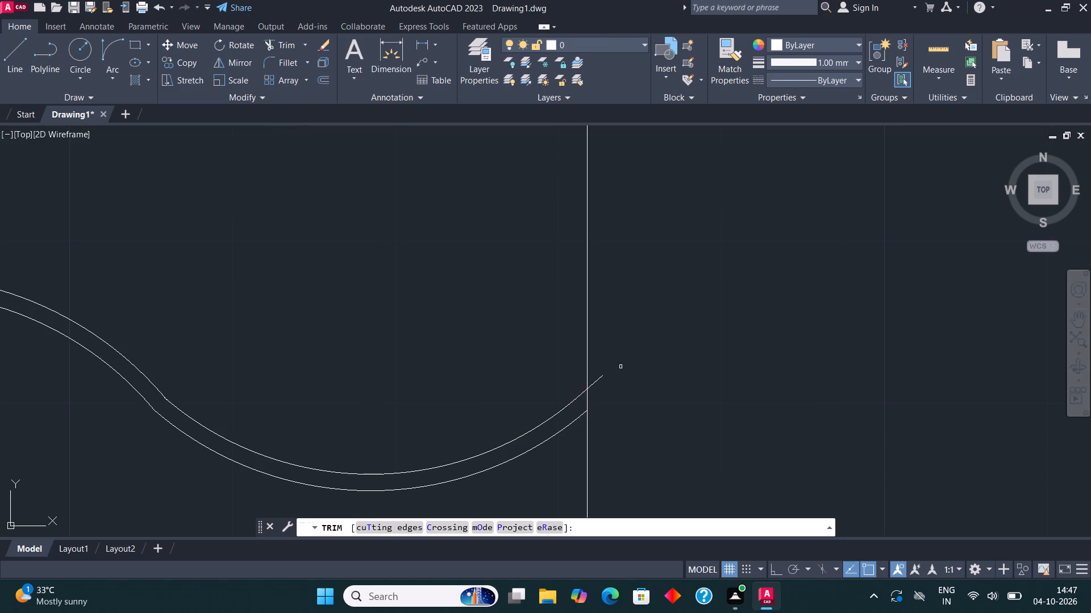
click(592, 370)
click(602, 423)
scroll(604, 384, down, 4)
key(Escape)
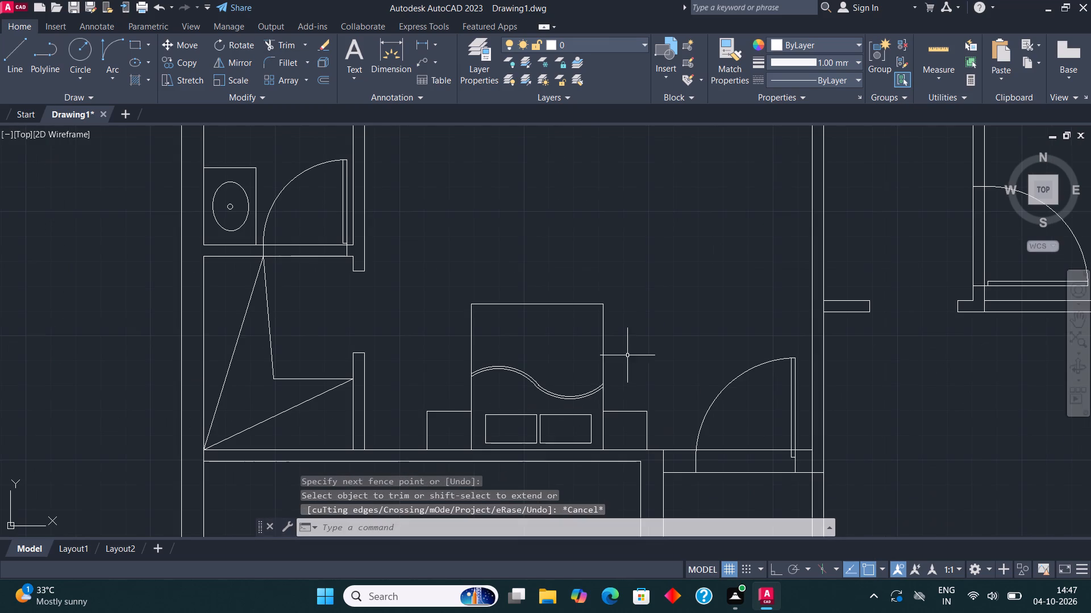
Draw a horizontal line across the full width of the bed, just below its top edge.
middle_drag(635, 346, 581, 355)
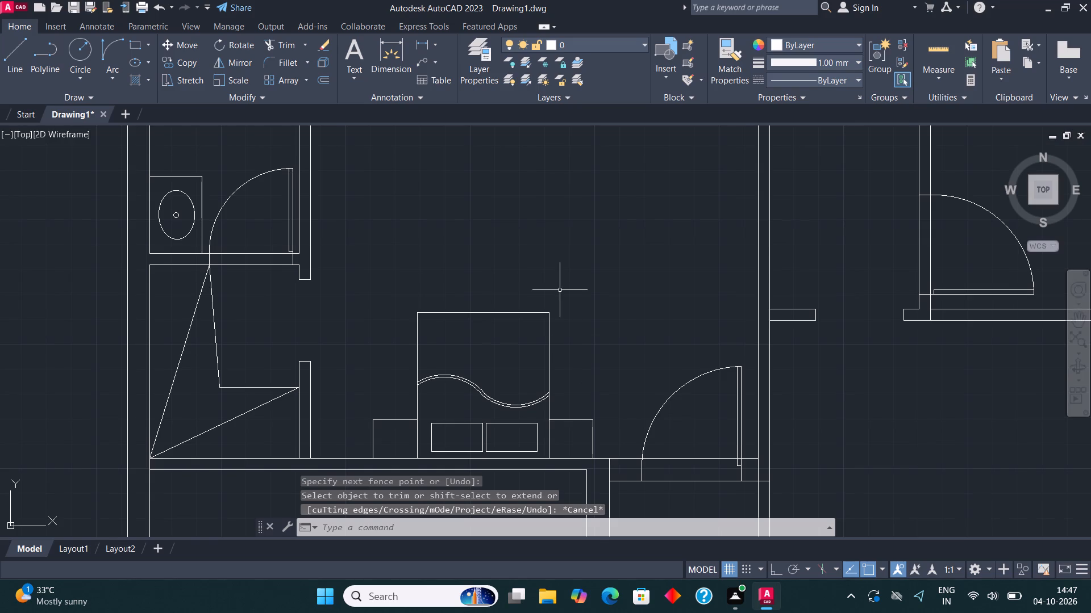
middle_drag(555, 300, 544, 321)
click(11, 45)
scroll(414, 352, up, 1)
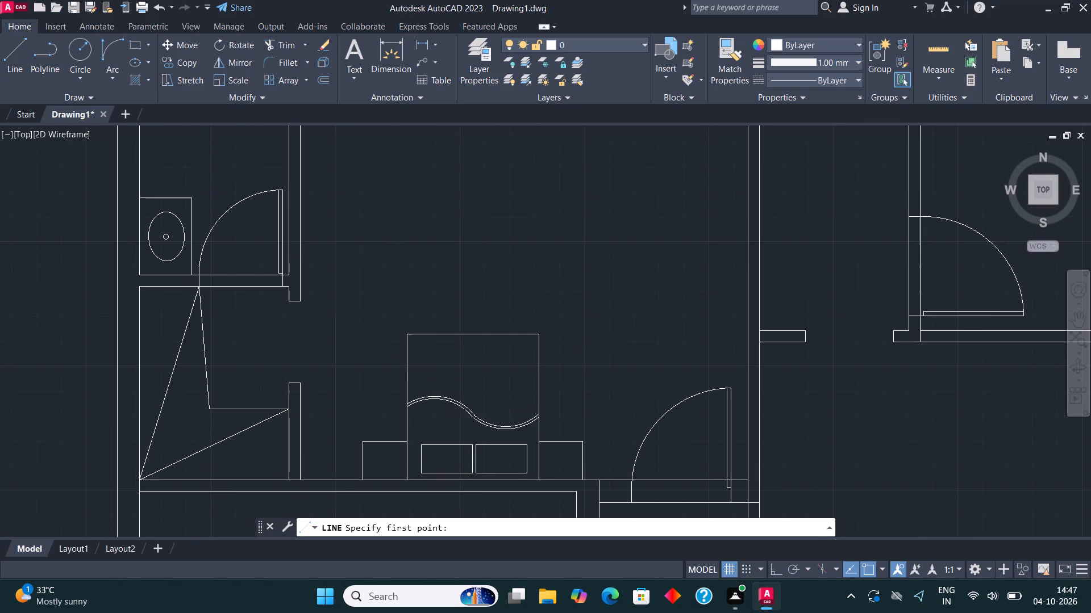
scroll(414, 352, up, 1)
click(395, 321)
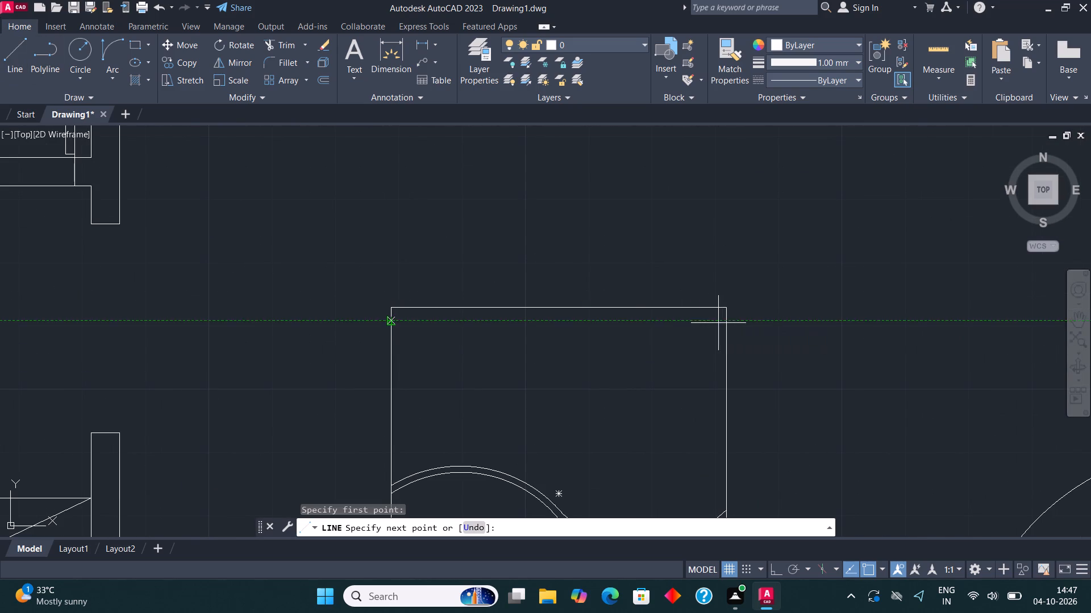
click(726, 322)
key(Escape)
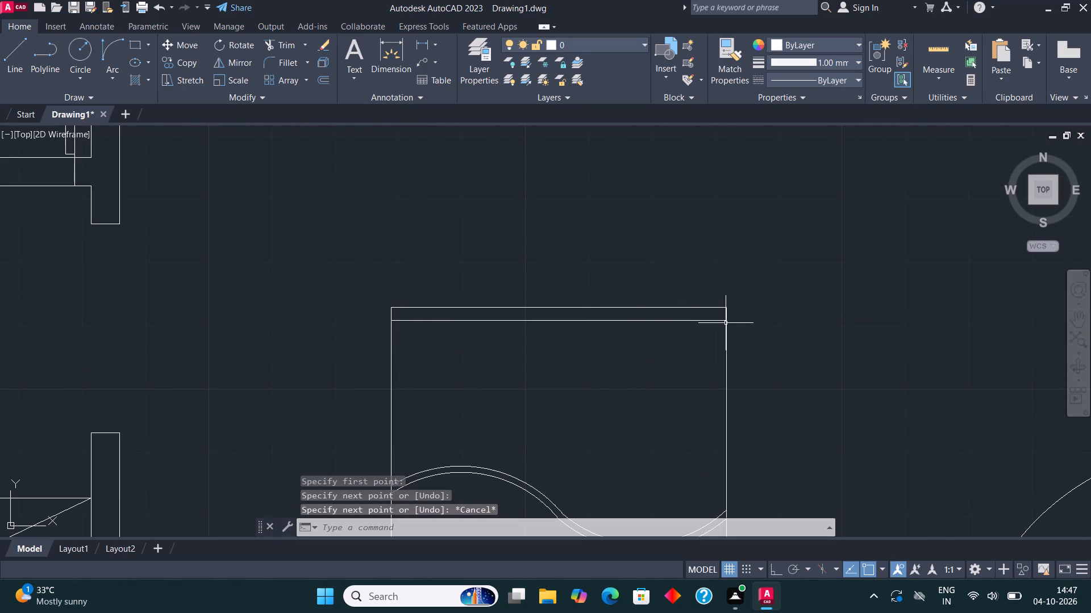
Copy the horizontal line near the bed's top edge twice downward, at roughly equal spacing.
click(509, 321)
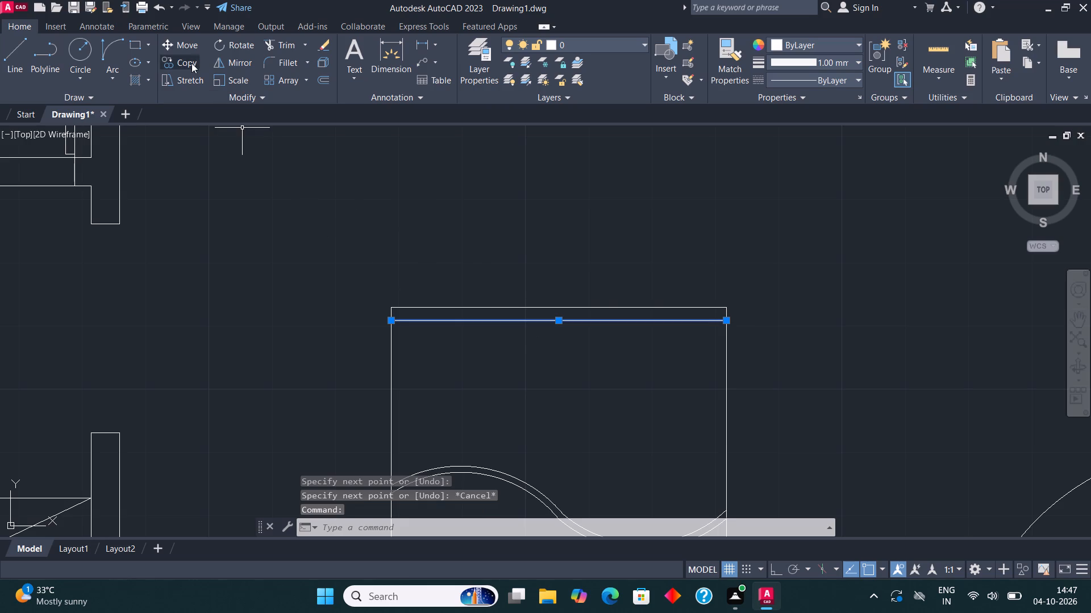
click(191, 63)
scroll(391, 336, up, 2)
click(385, 303)
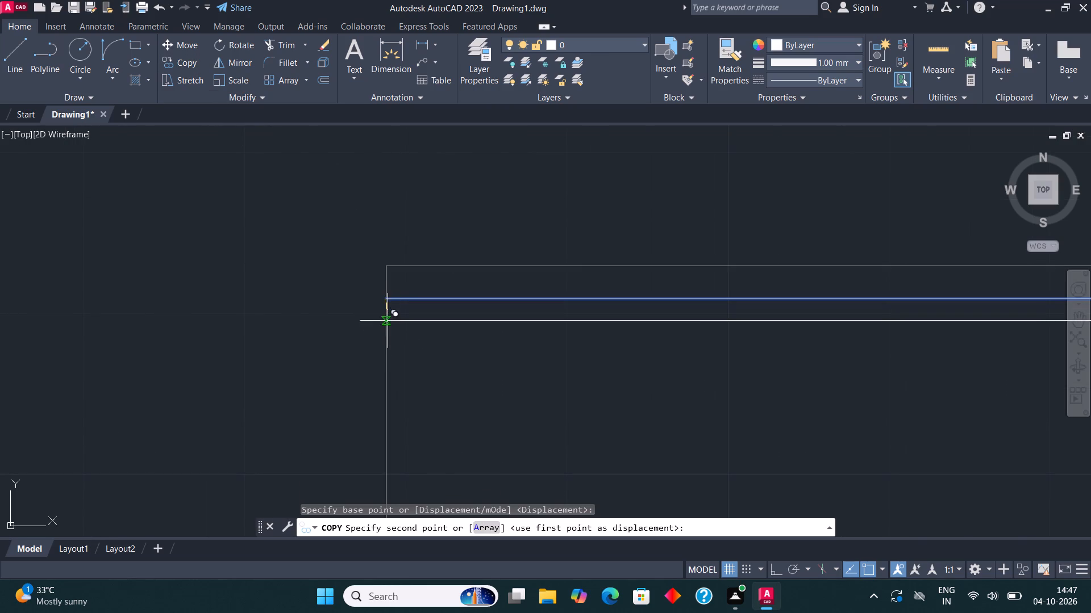
click(388, 334)
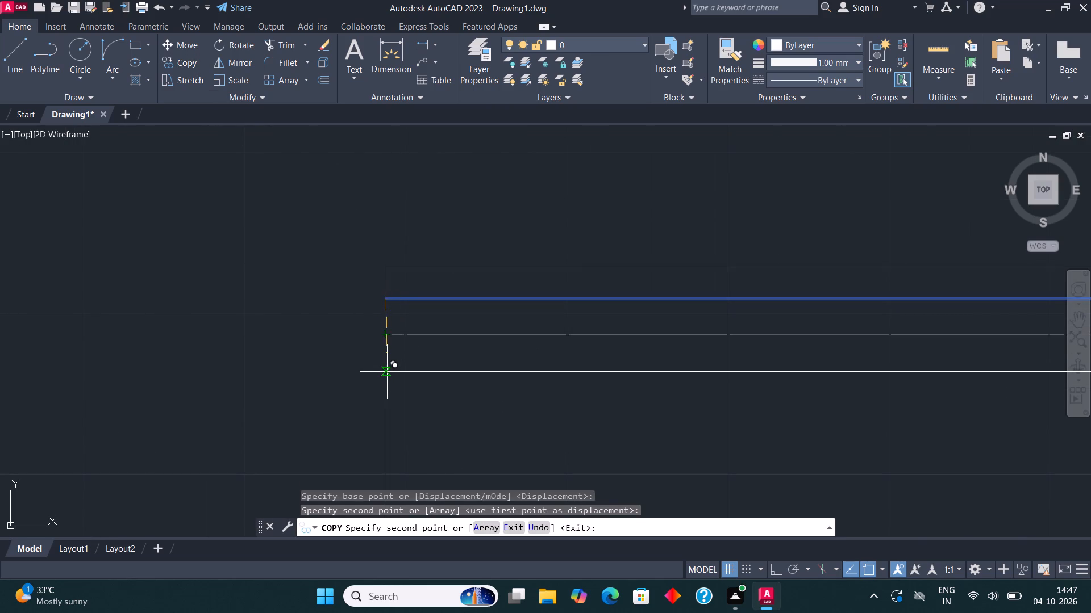
click(388, 368)
scroll(295, 345, down, 2)
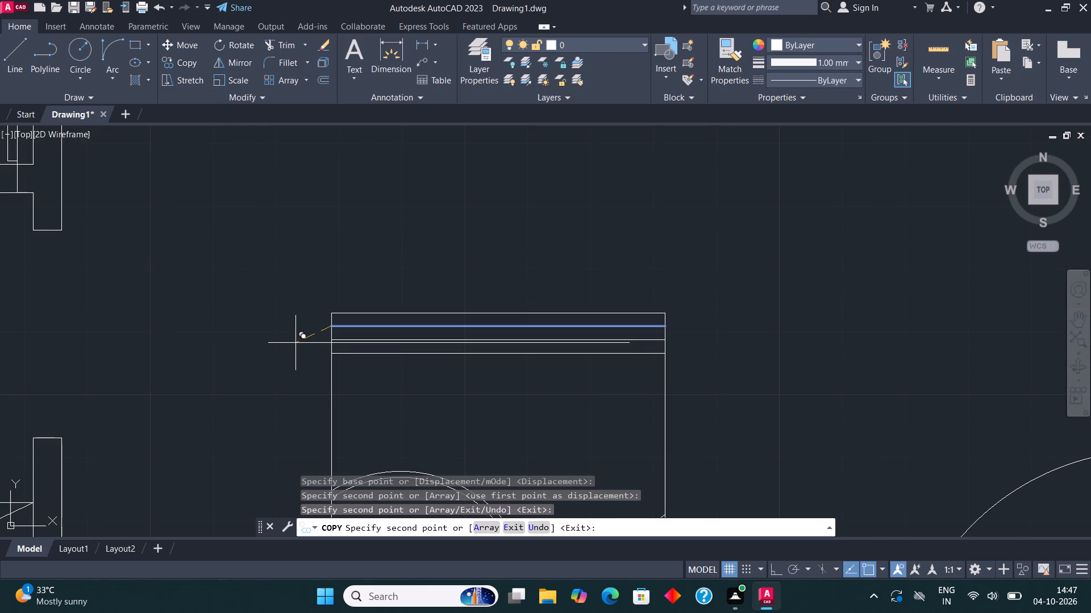
key(Escape)
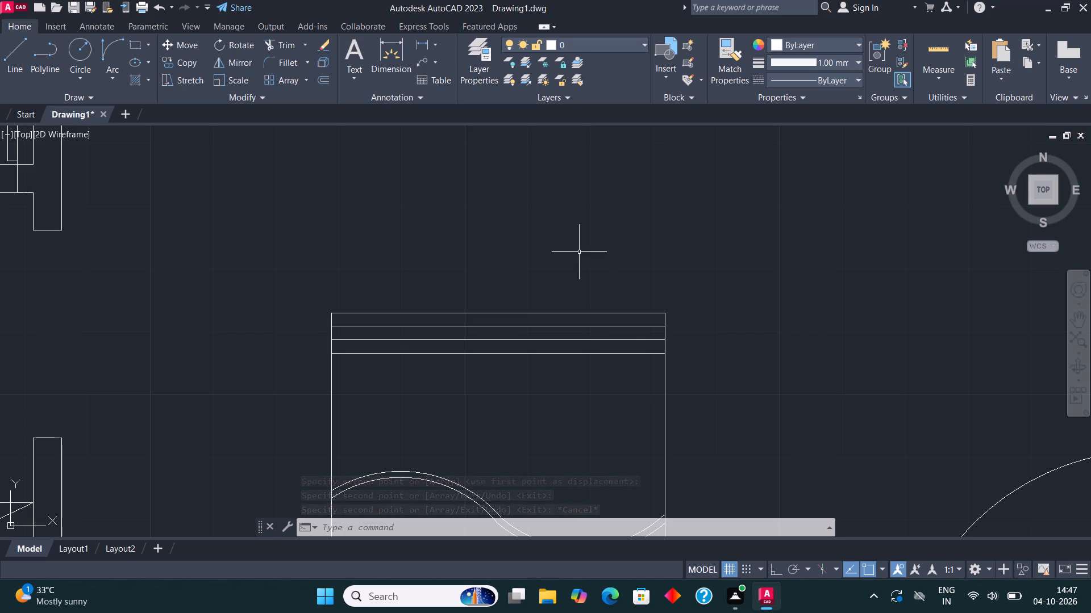
Draw a horizontal rectangle, narrower than the bed, in the open floor area just above the bed's top edge.
middle_drag(570, 249, 553, 284)
scroll(550, 287, down, 3)
middle_drag(548, 259, 445, 328)
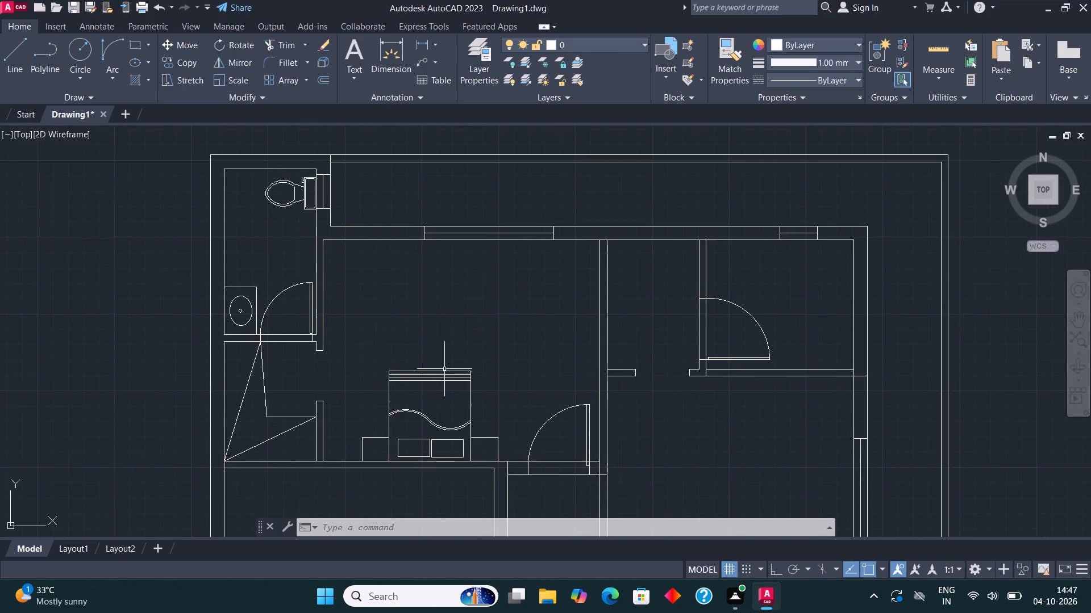
scroll(444, 372, up, 2)
click(130, 42)
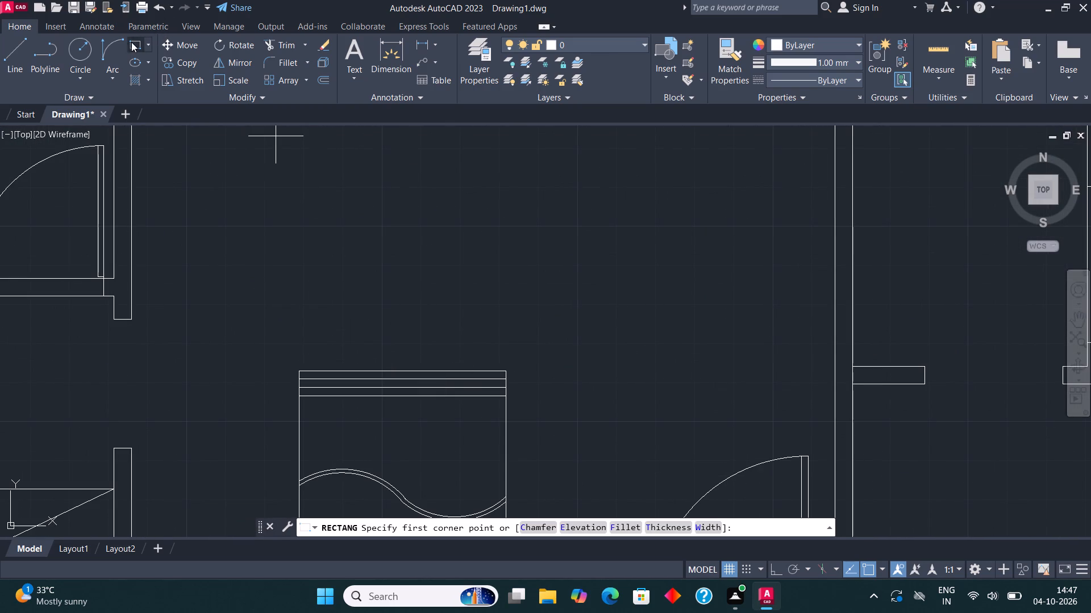
click(332, 328)
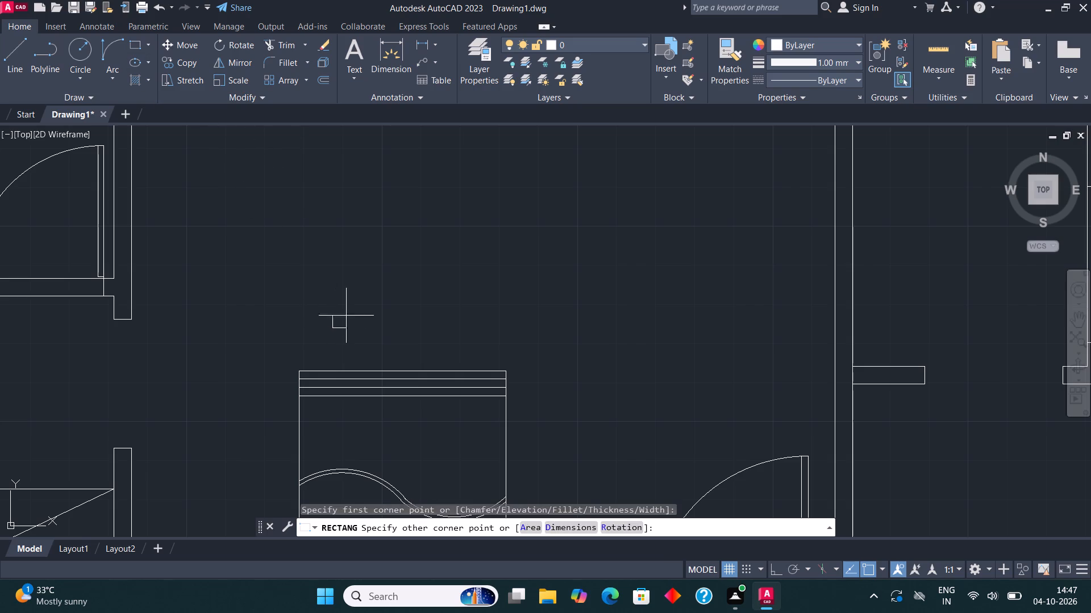
click(468, 260)
Offset the rectangle above the bed inward by about 3".
scroll(399, 278, up, 1)
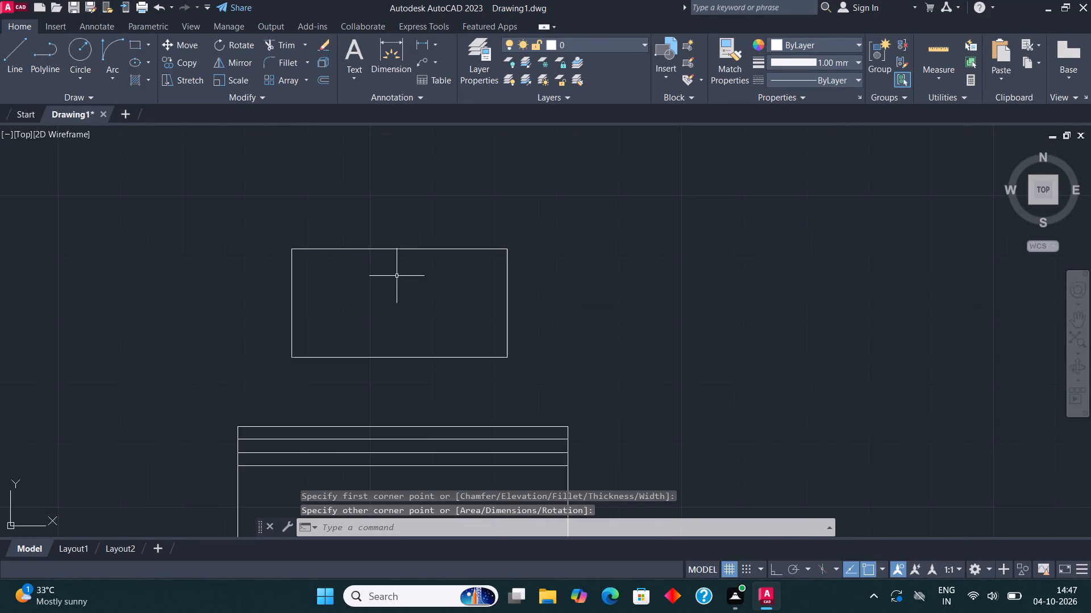
click(329, 73)
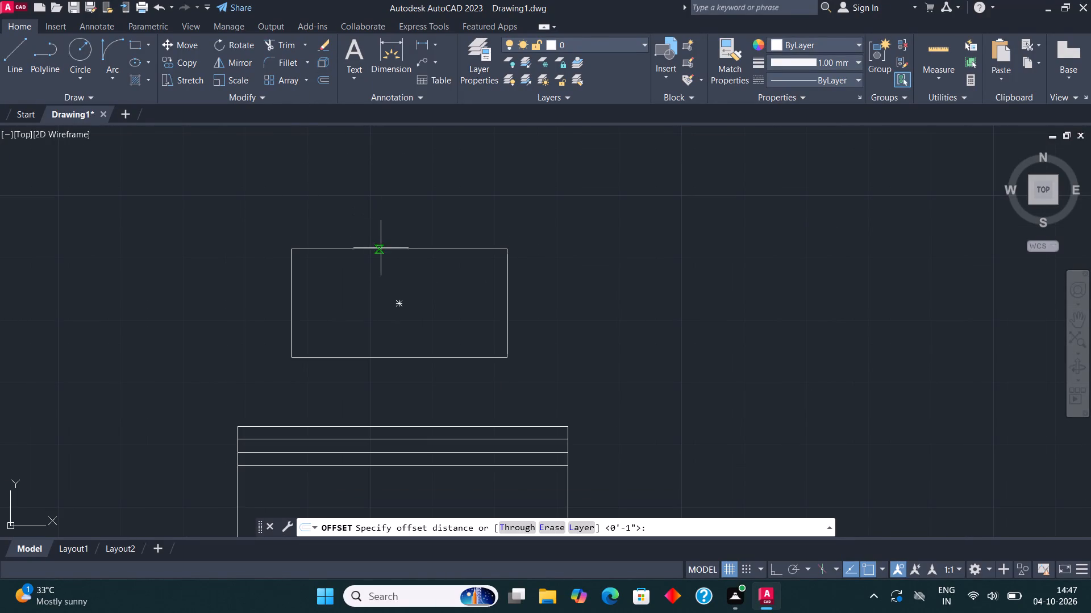
click(382, 250)
click(385, 268)
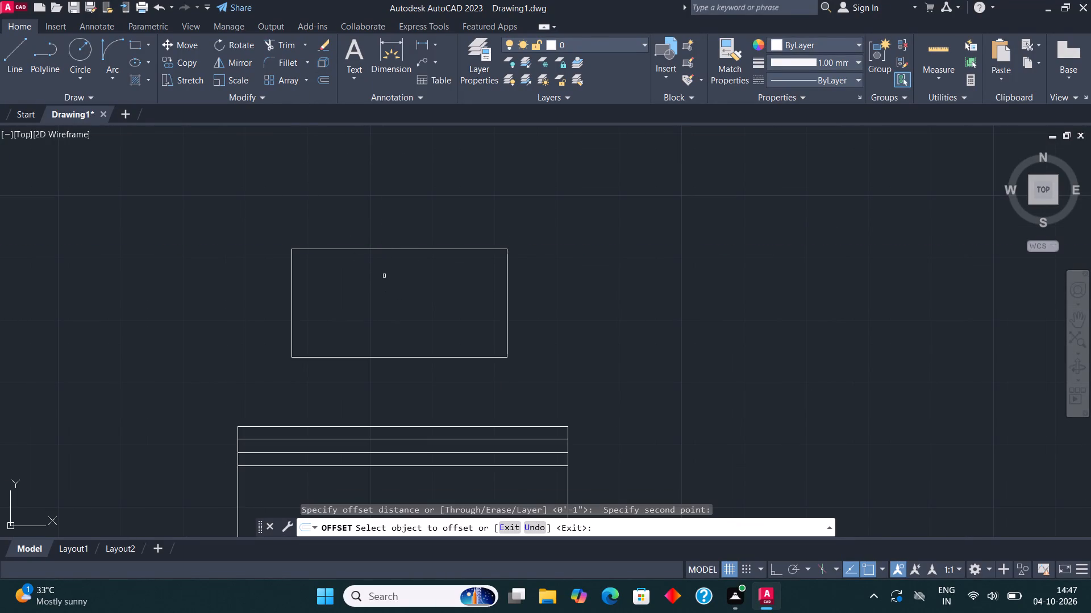
click(389, 250)
click(389, 278)
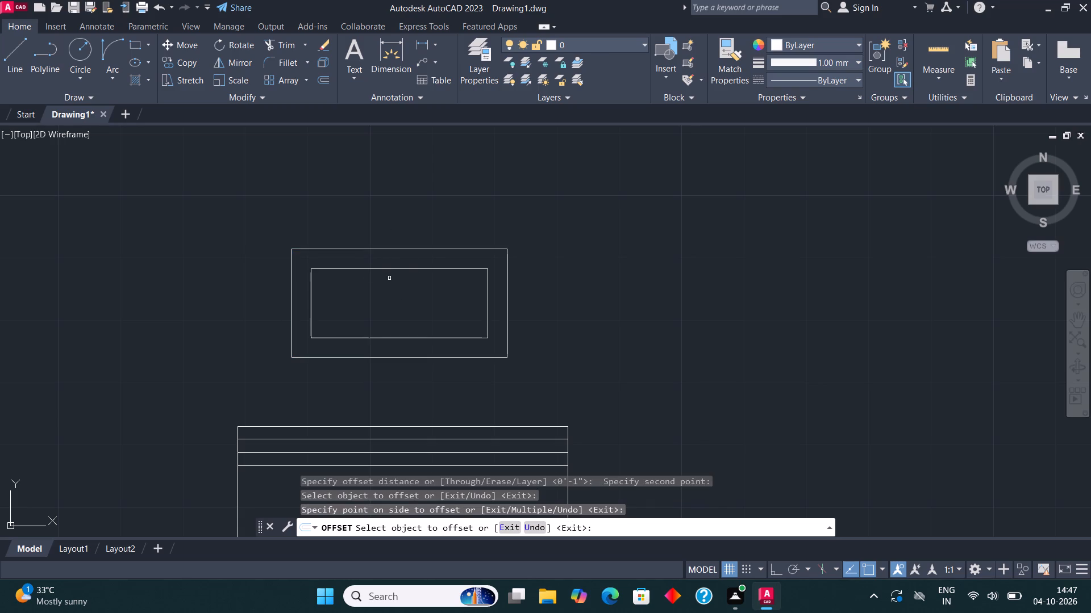
key(Escape)
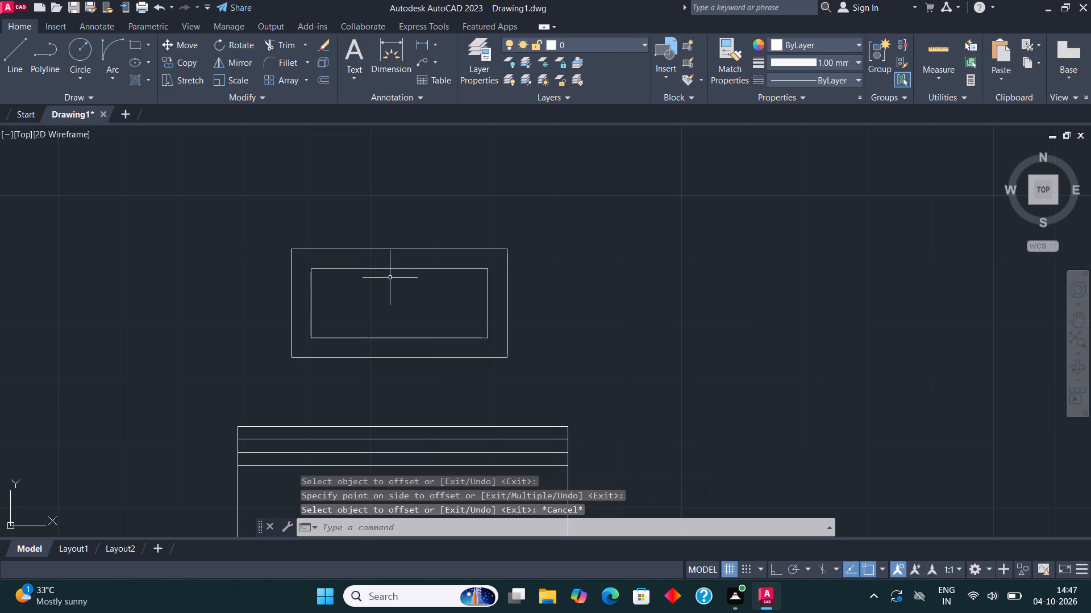
Offset the outer rectangle above the bed outward by 1".
click(363, 247)
click(363, 248)
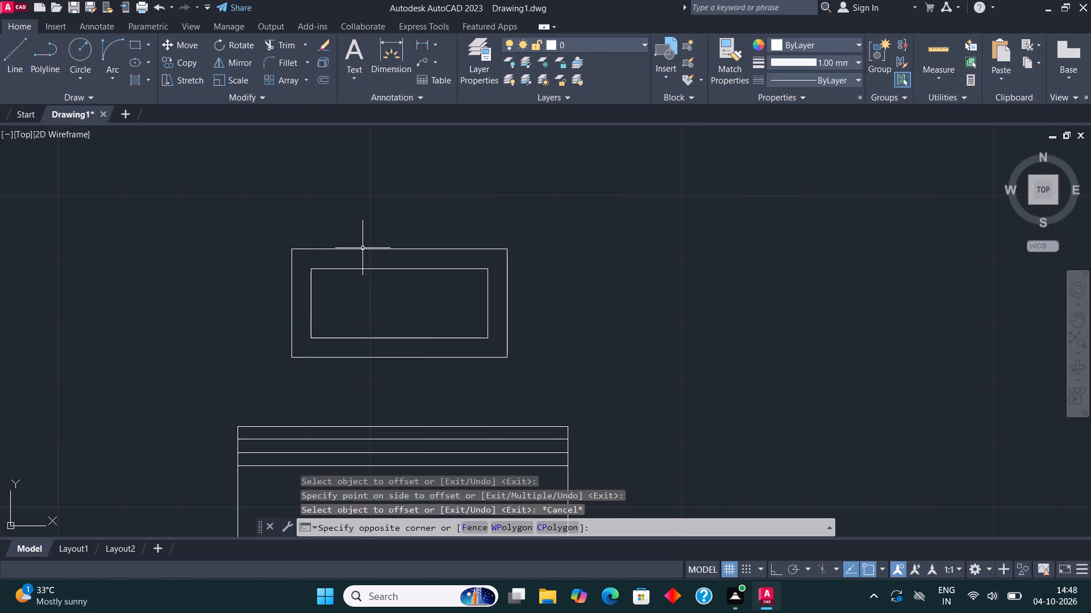
click(363, 248)
click(320, 81)
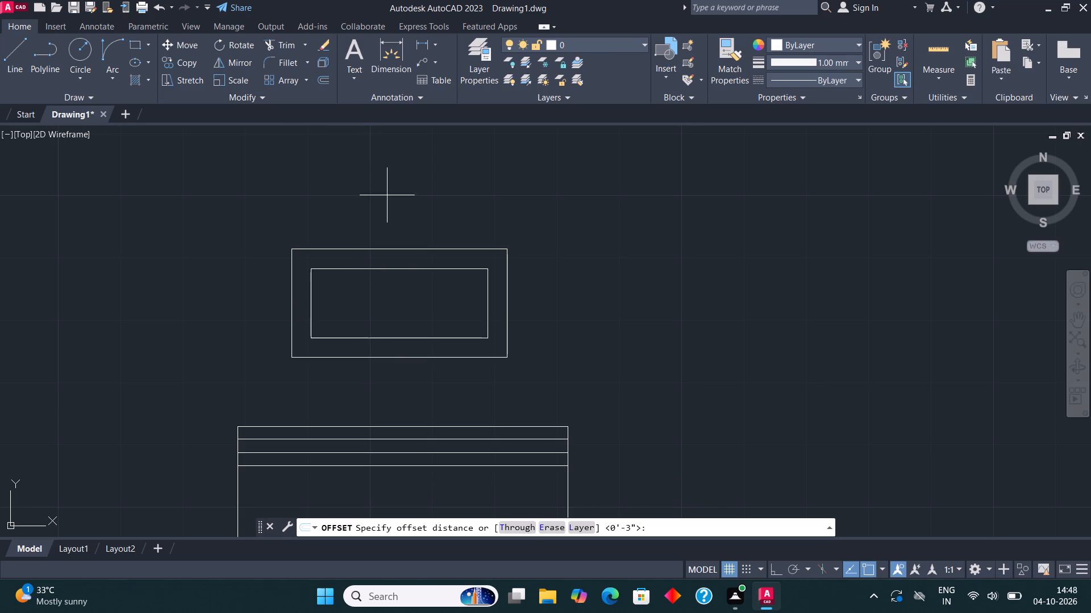
click(386, 246)
text(1")
key(Return)
click(388, 196)
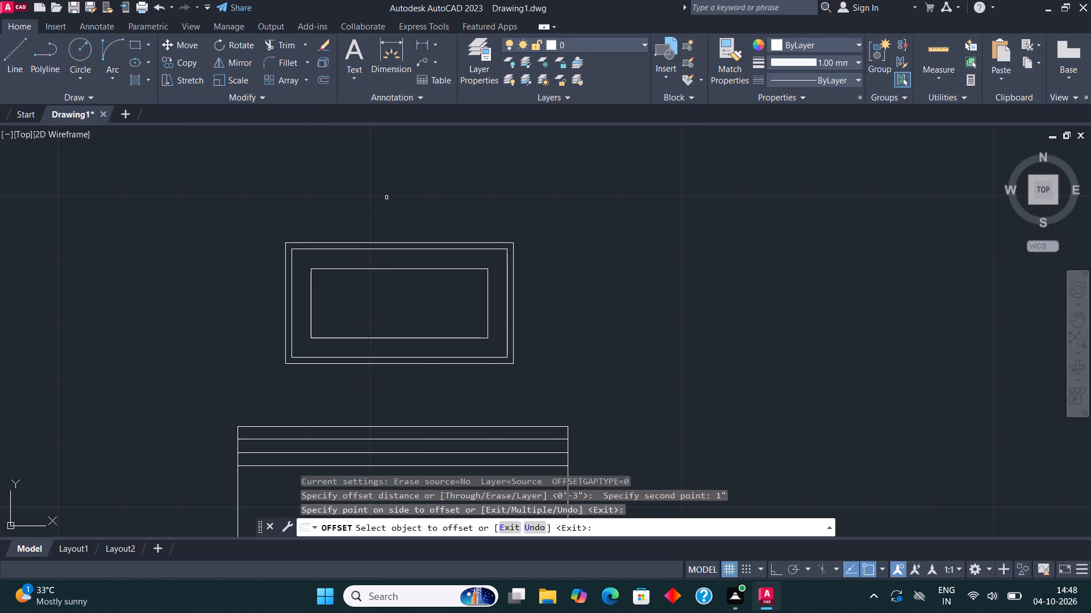
key(Escape)
Hatch the innermost rectangle above the bed with the ANSI37 pattern.
key(h)
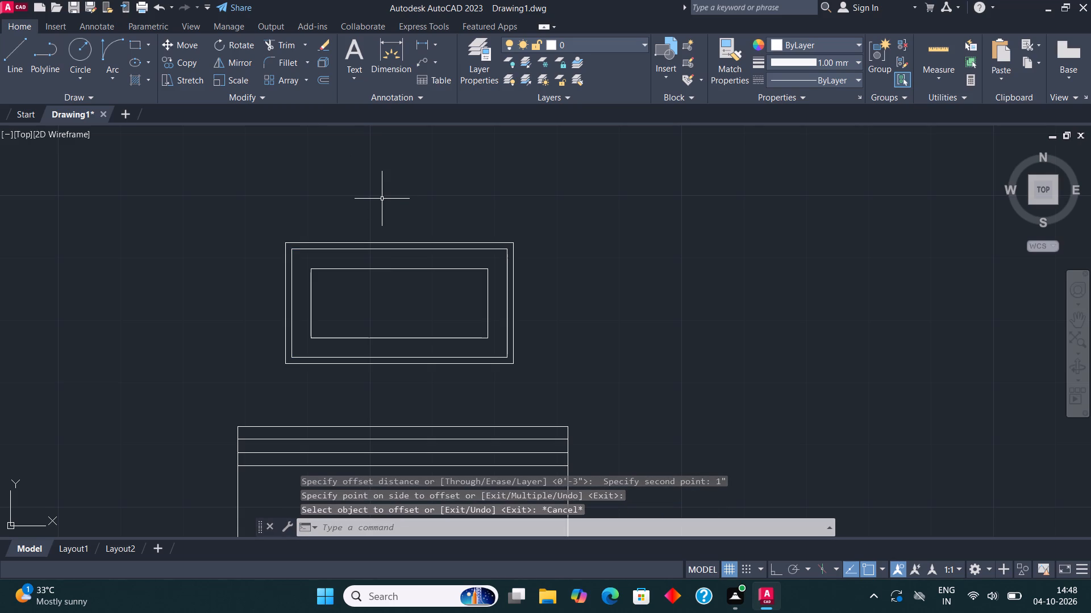
key(Return)
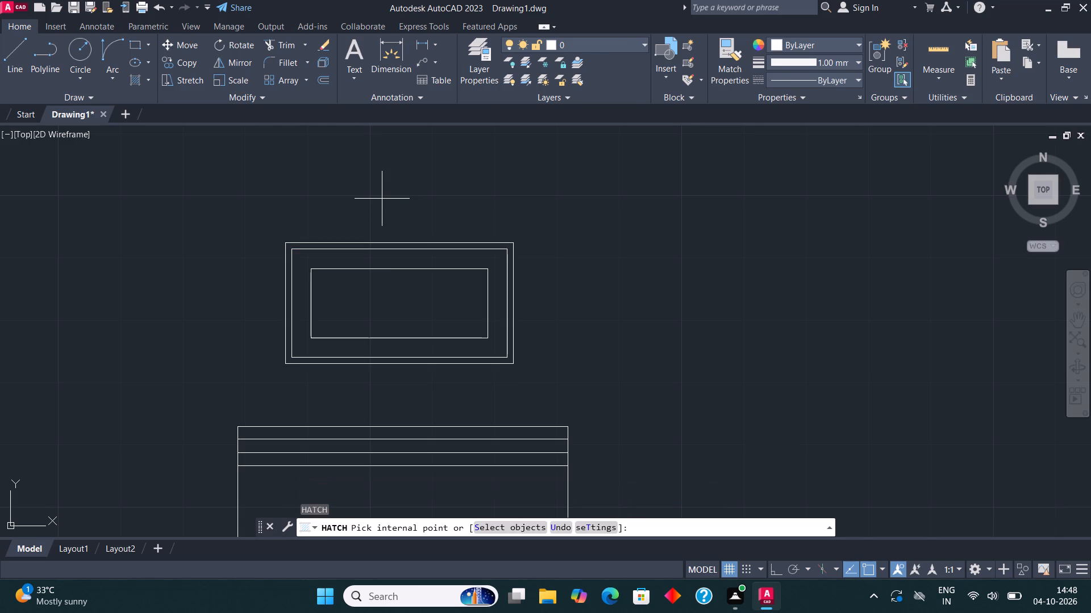
click(318, 45)
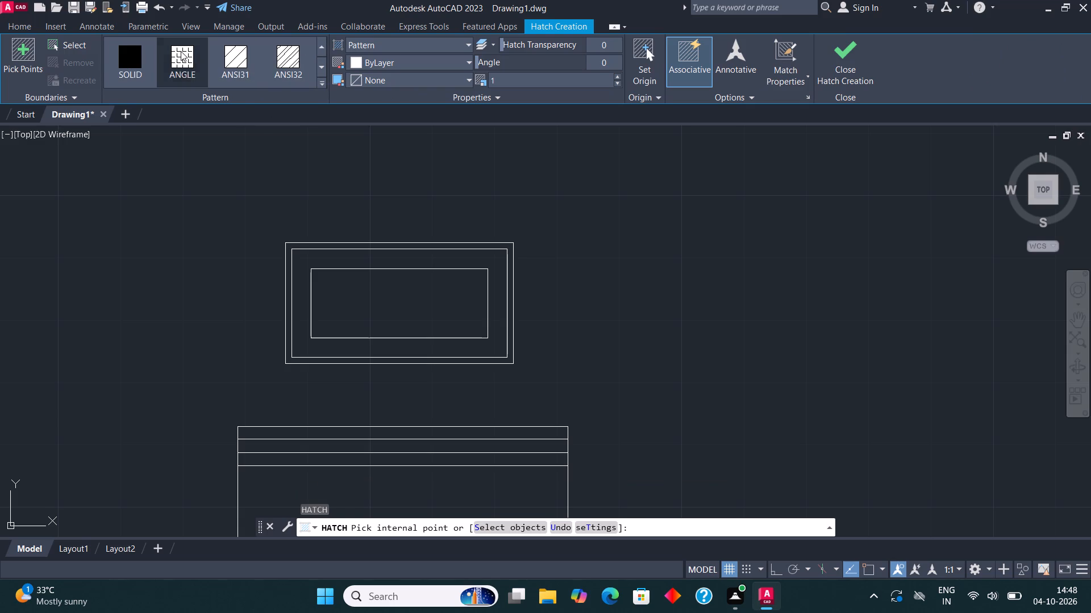
click(181, 51)
click(368, 280)
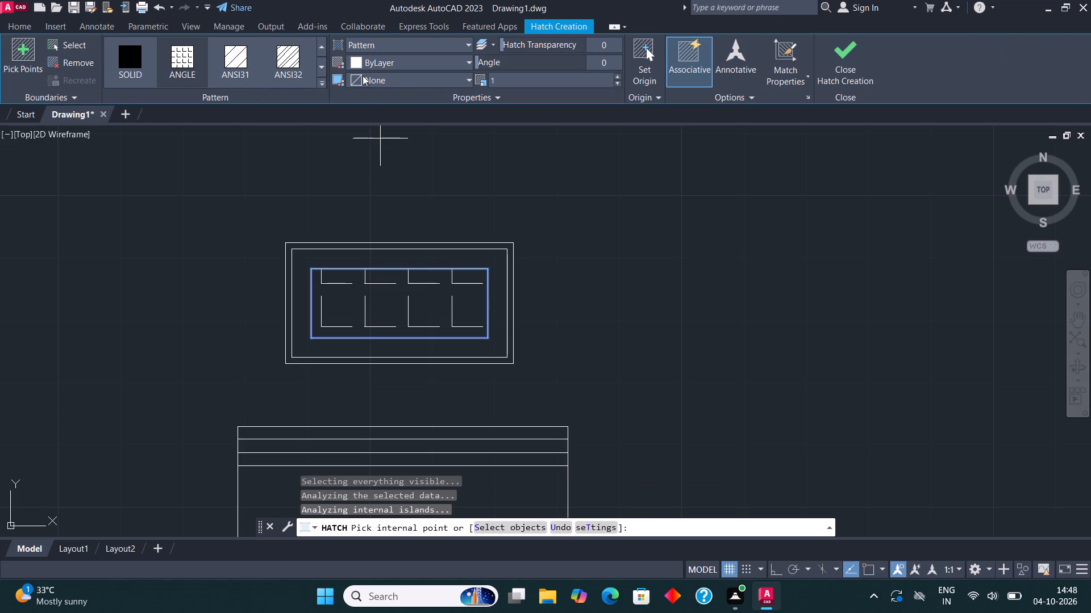
click(322, 66)
click(322, 66)
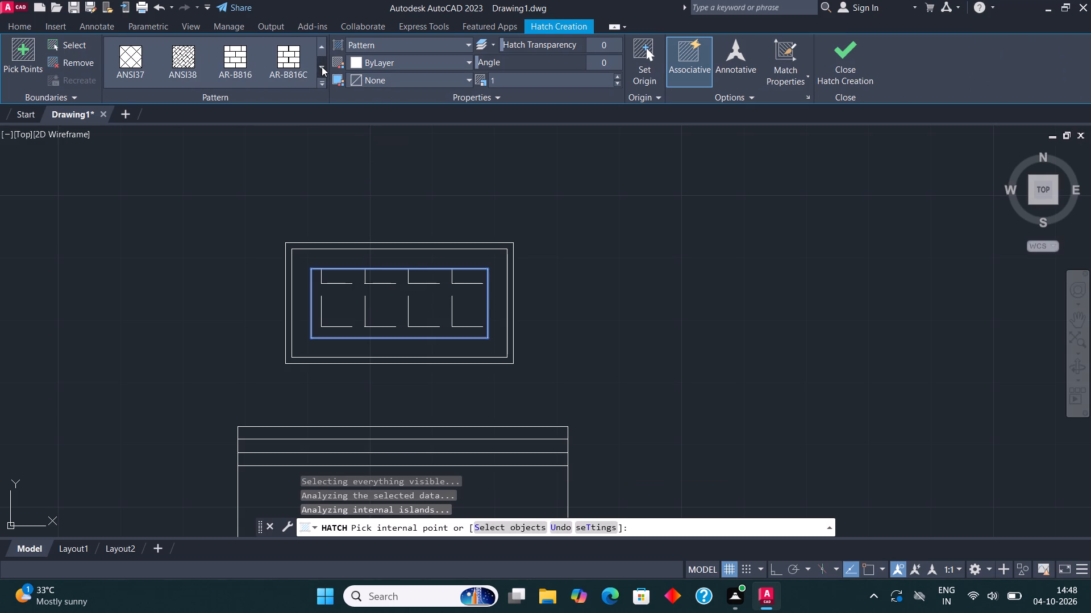
click(240, 54)
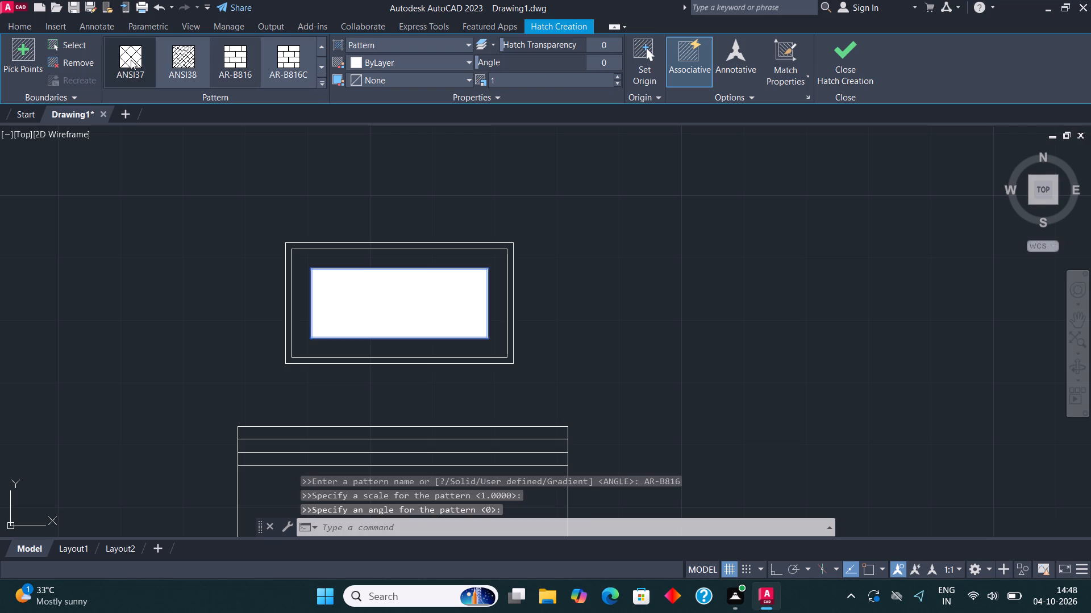
click(131, 60)
click(846, 48)
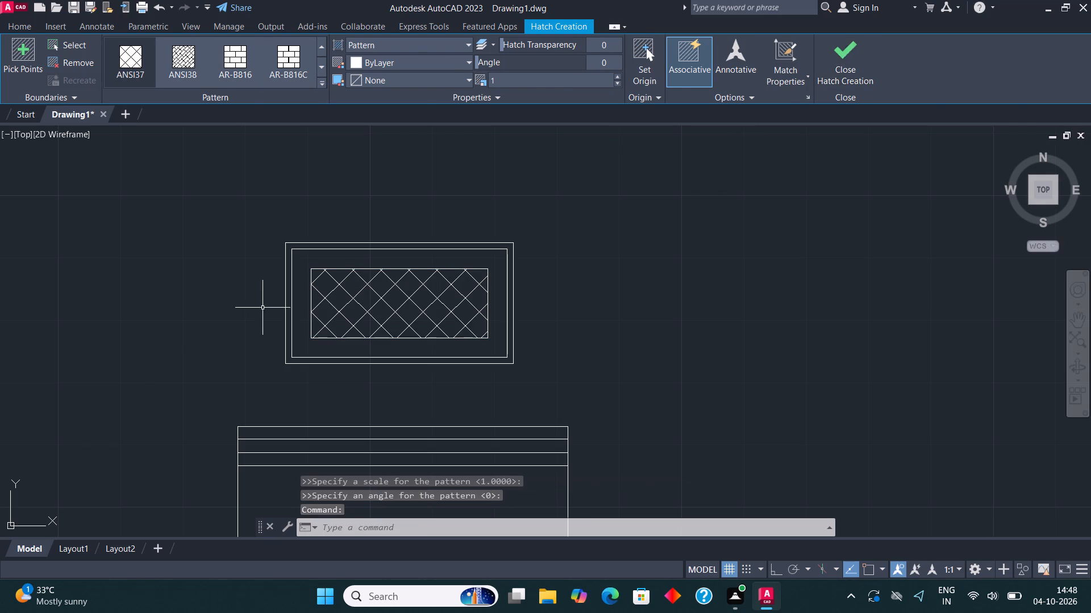
Draw an upright rectangle in the bedroom's upper right corner area, a little away from the right wall.
scroll(247, 275, down, 2)
scroll(364, 283, down, 1)
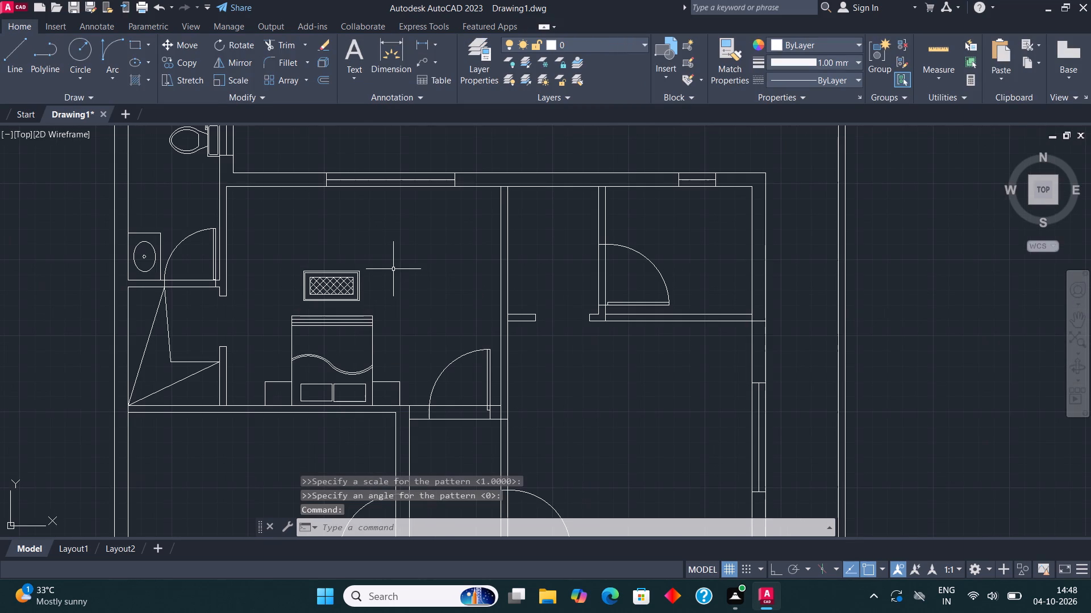
middle_drag(415, 292, 459, 367)
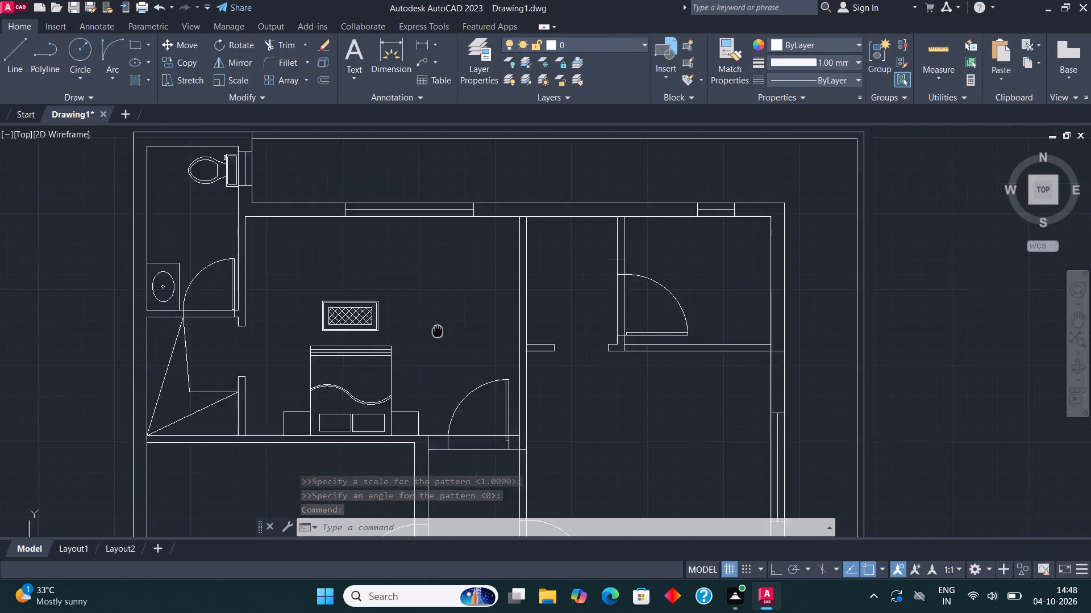
middle_drag(459, 367, 465, 379)
scroll(556, 299, up, 2)
click(133, 46)
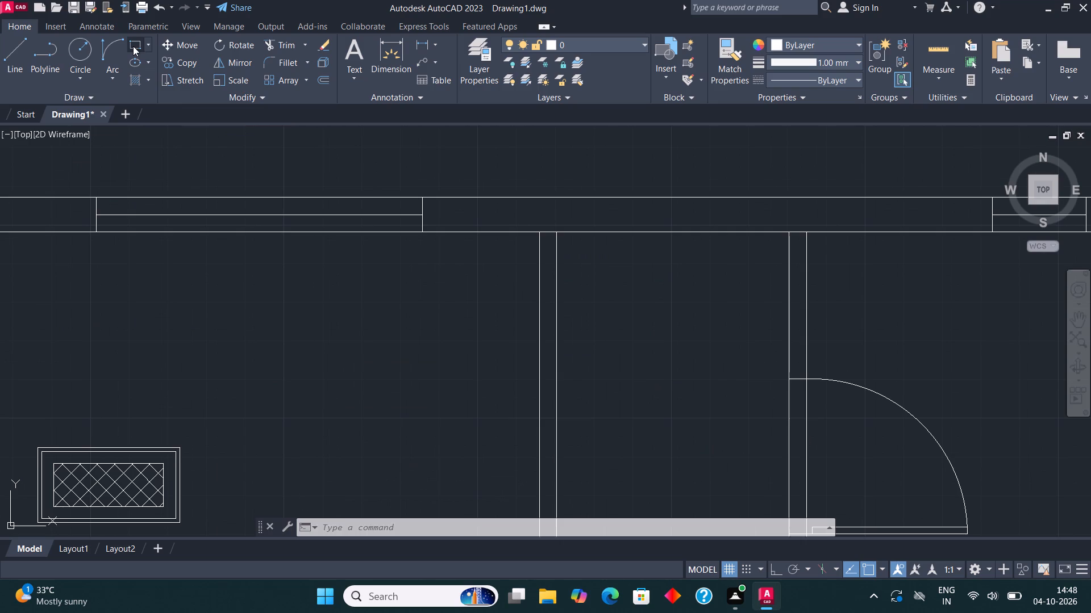
click(495, 289)
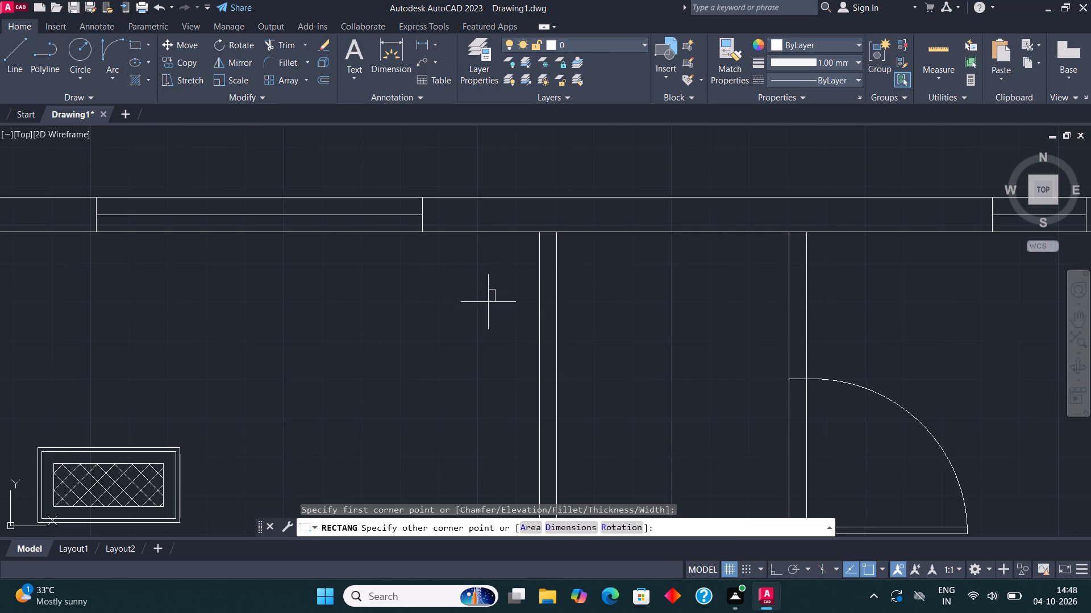
click(414, 457)
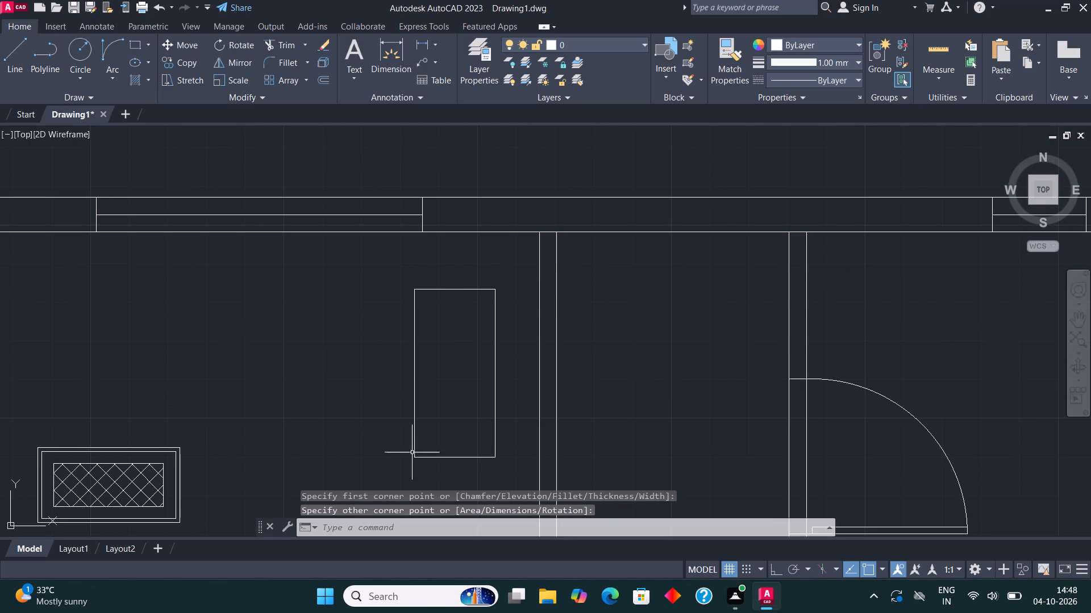
Draw a line outline about 1'-8" by 4'-2" around the upright rectangle's top, right and bottom sides, ending on its bottom edge.
click(23, 54)
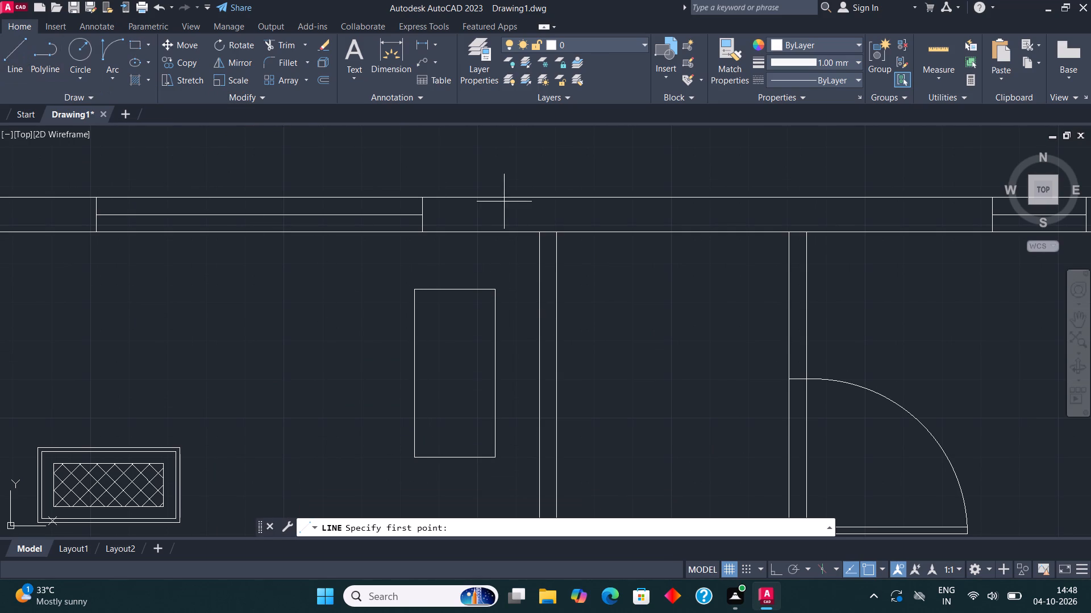
click(426, 287)
click(426, 273)
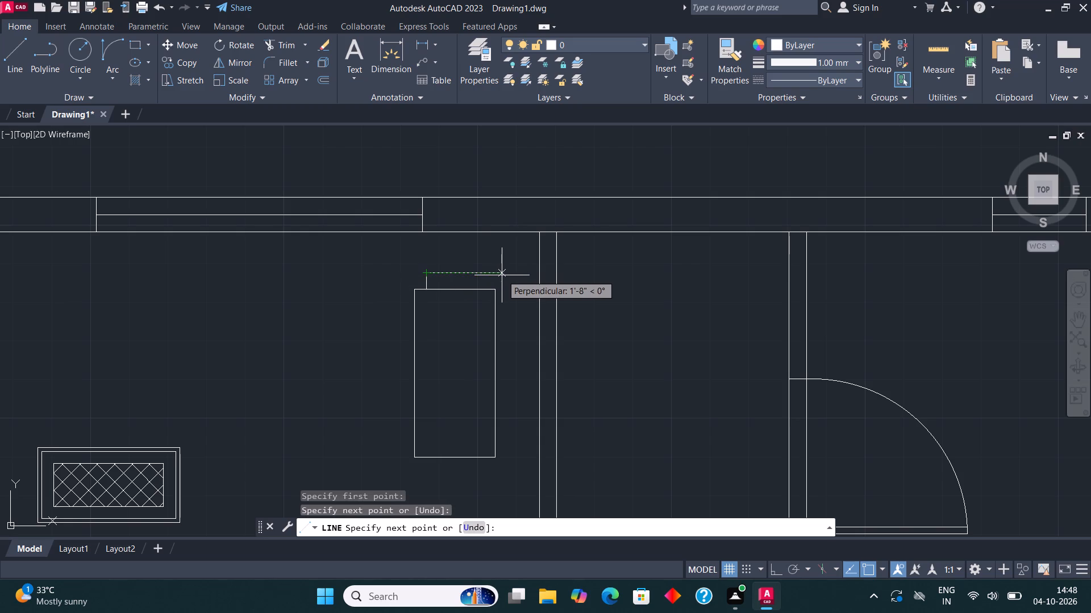
click(505, 275)
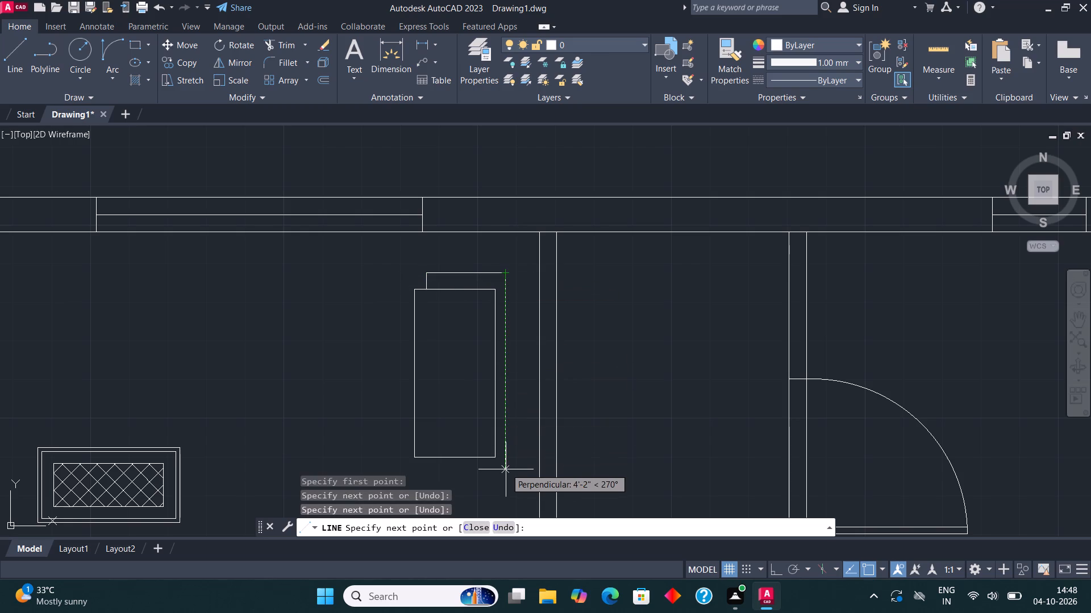
click(503, 472)
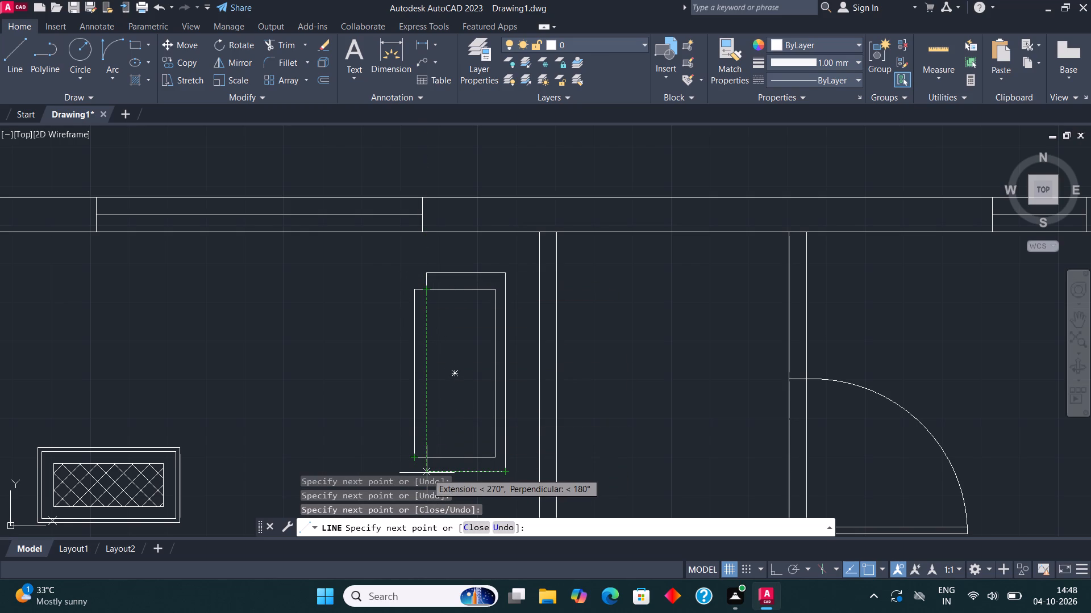
click(427, 473)
click(427, 453)
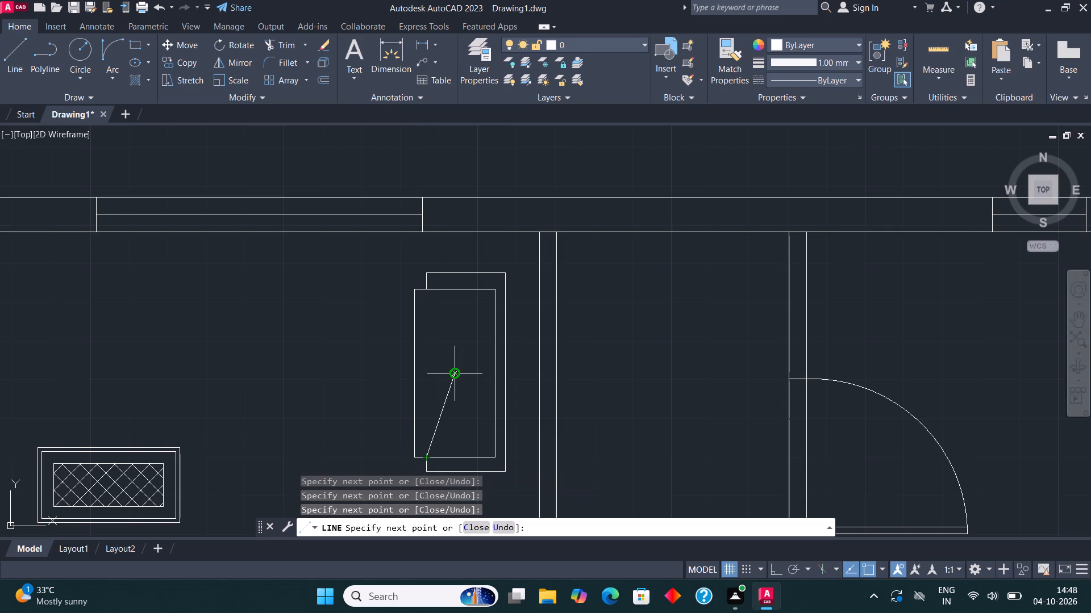
key(Escape)
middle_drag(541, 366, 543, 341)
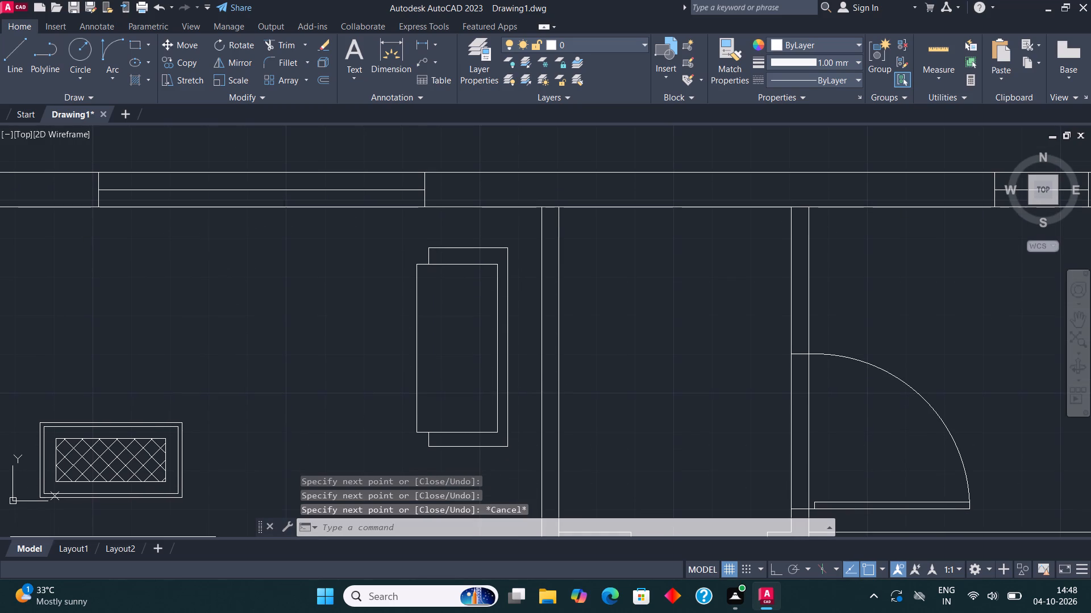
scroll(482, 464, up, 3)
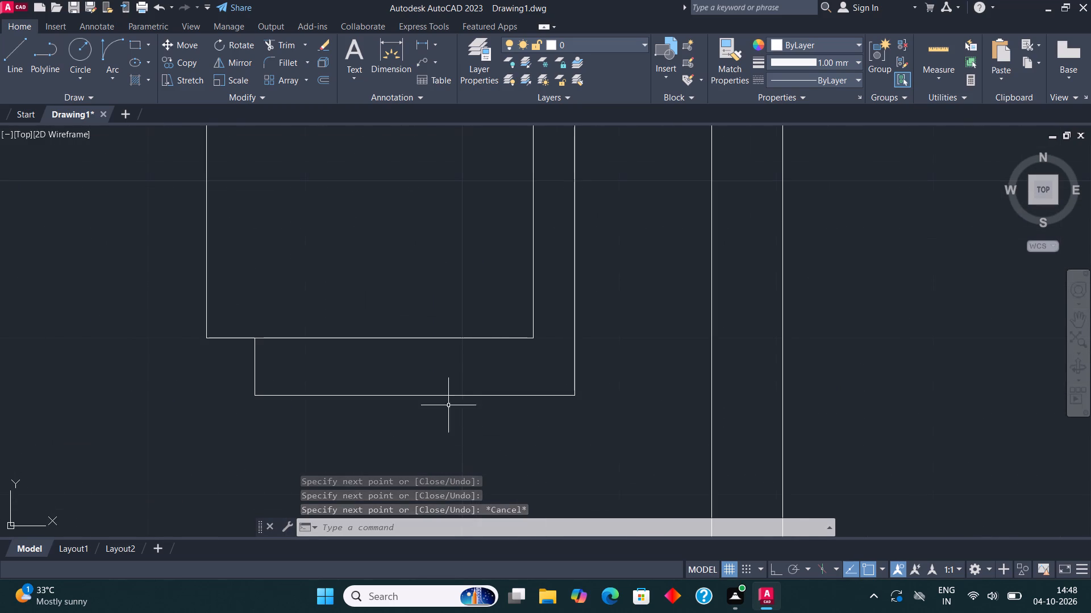
Move the bottom line of the outline around the upright rectangle 1" downward.
click(426, 393)
click(420, 406)
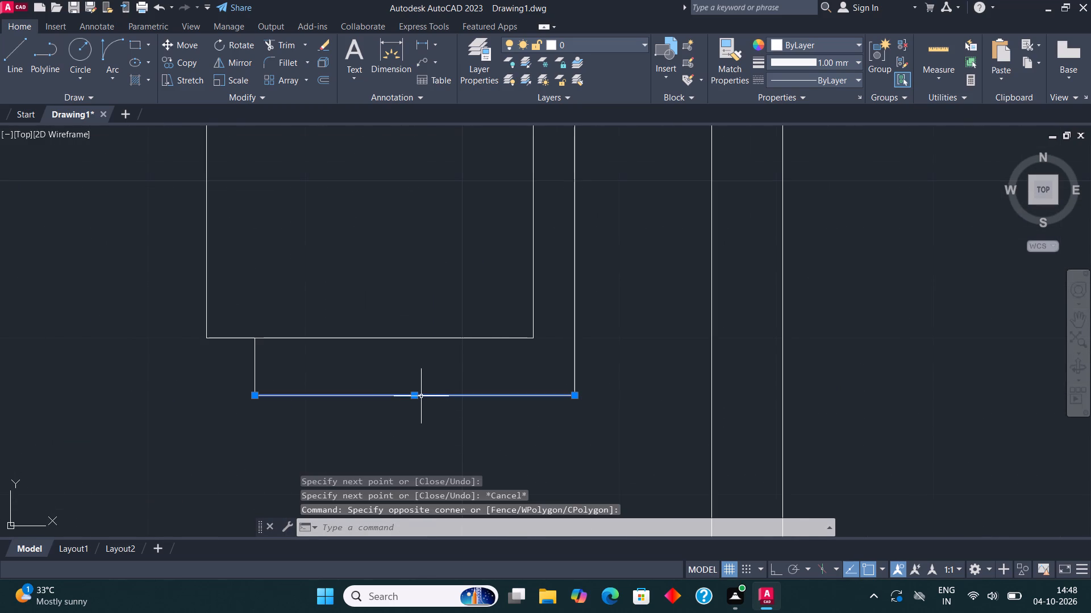
click(412, 396)
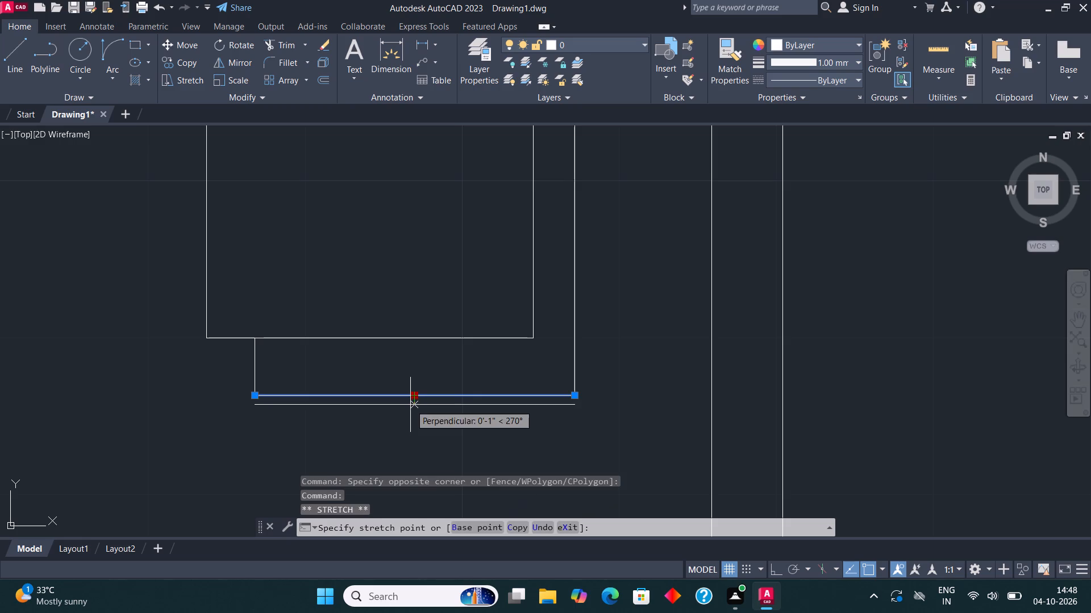
click(410, 405)
scroll(455, 370, down, 3)
key(Escape)
Fillet the outline's bottom line with its two vertical side lines to close both lower corners.
middle_drag(448, 387, 456, 387)
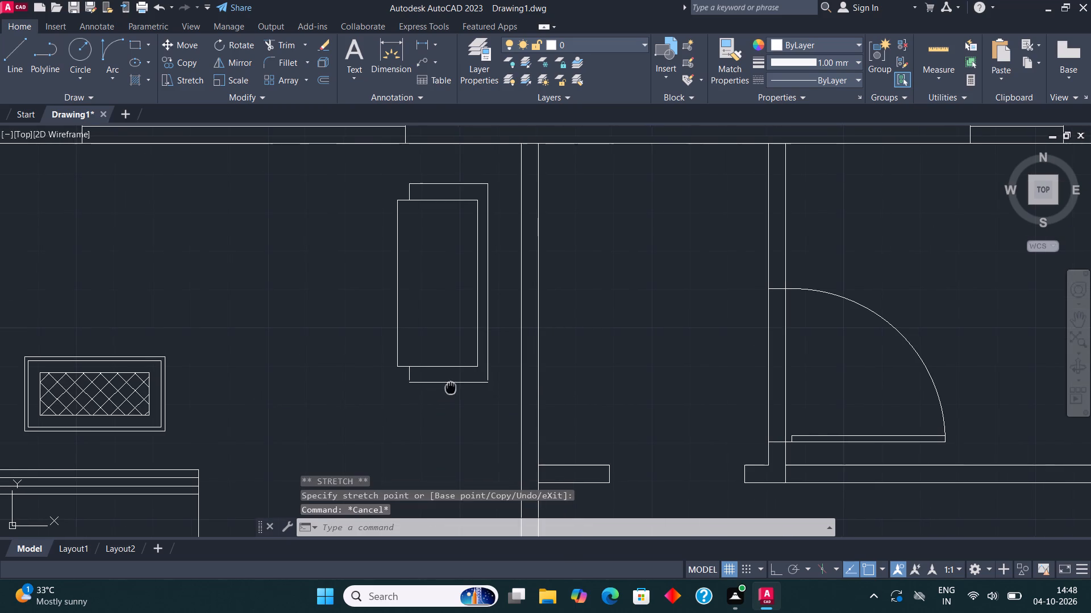
middle_drag(456, 387, 484, 385)
scroll(481, 379, up, 2)
click(288, 64)
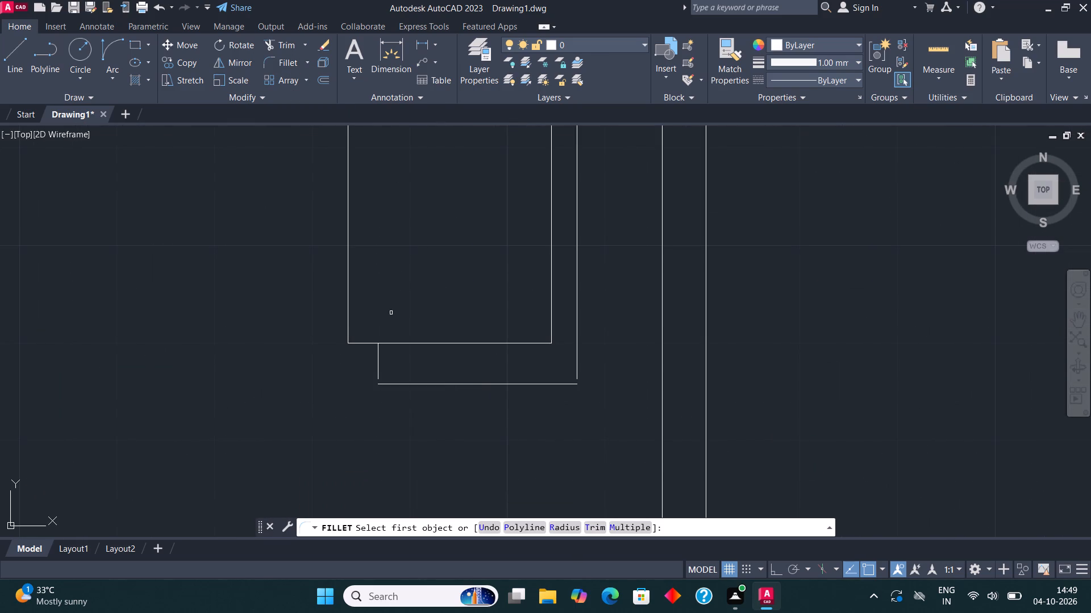
click(379, 363)
click(393, 385)
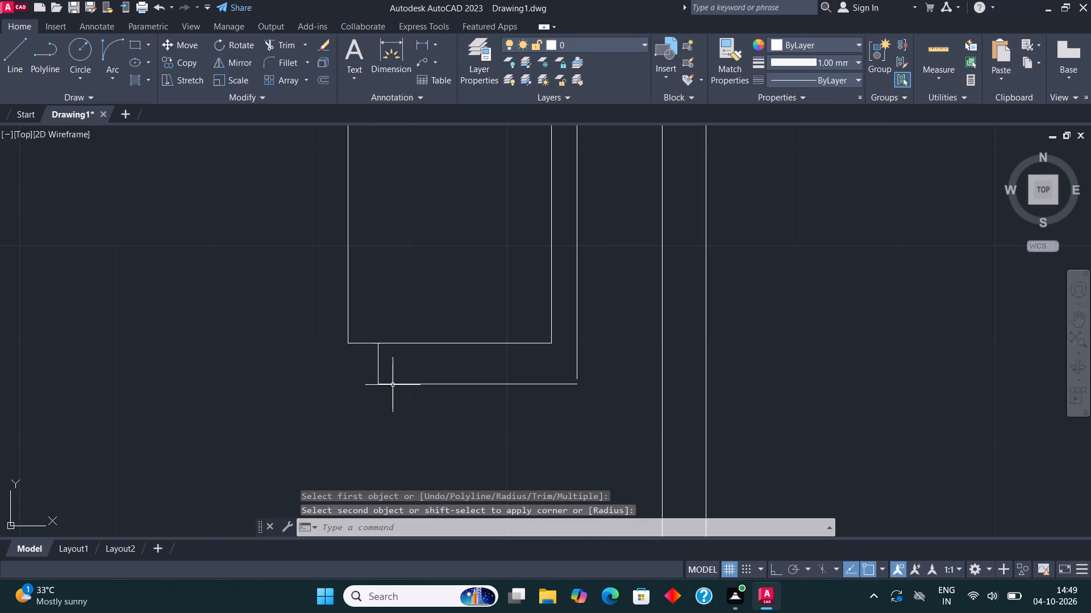
click(282, 62)
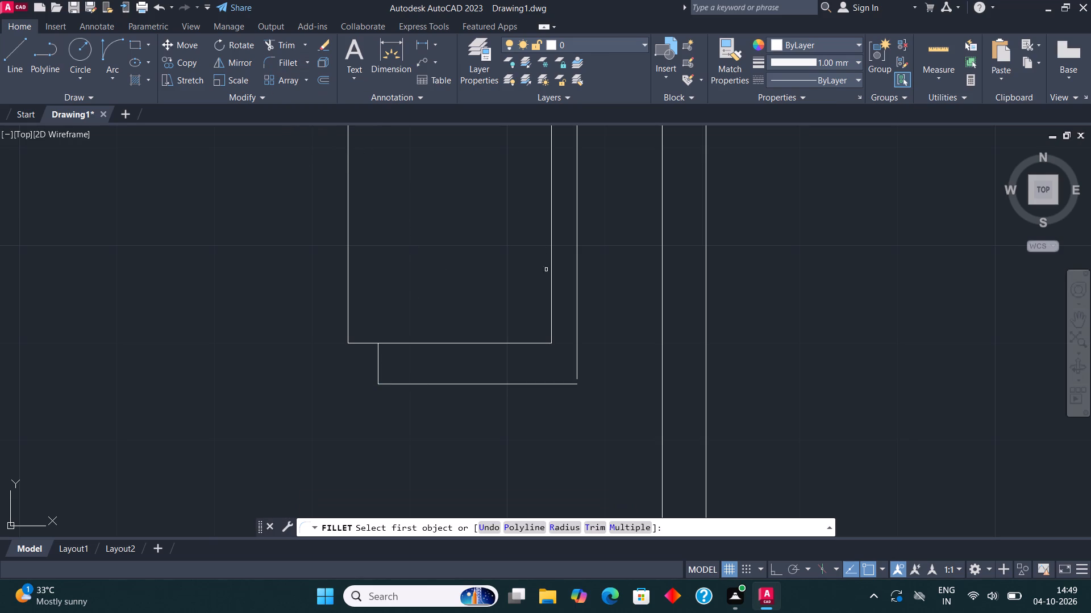
click(578, 353)
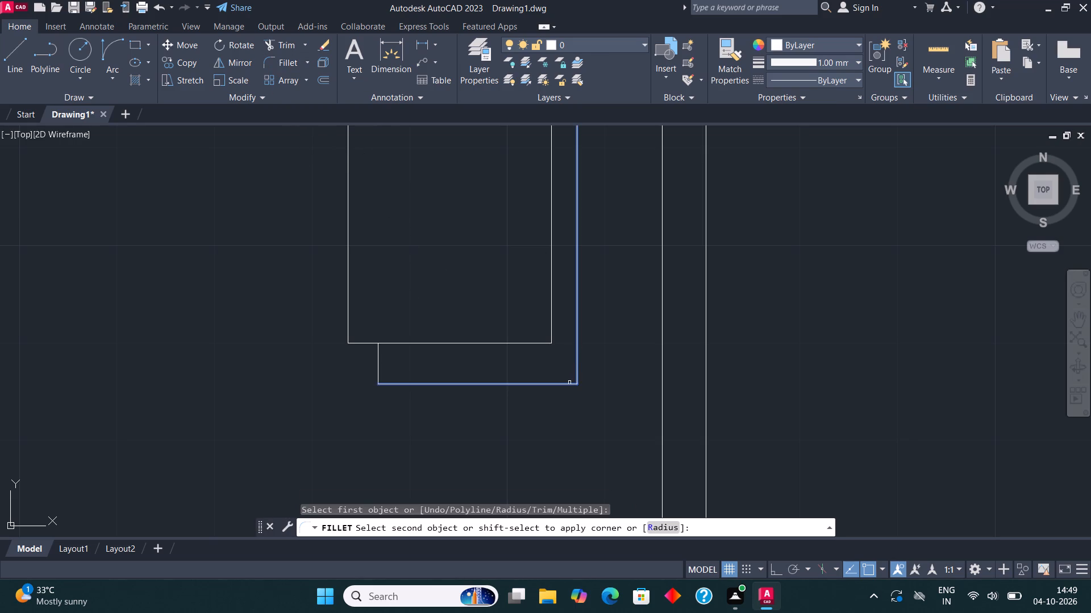
click(569, 383)
Draw a horizontal line across the upright rectangle from the midpoint of its left side to its right side.
scroll(513, 241, down, 1)
middle_drag(506, 231, 488, 347)
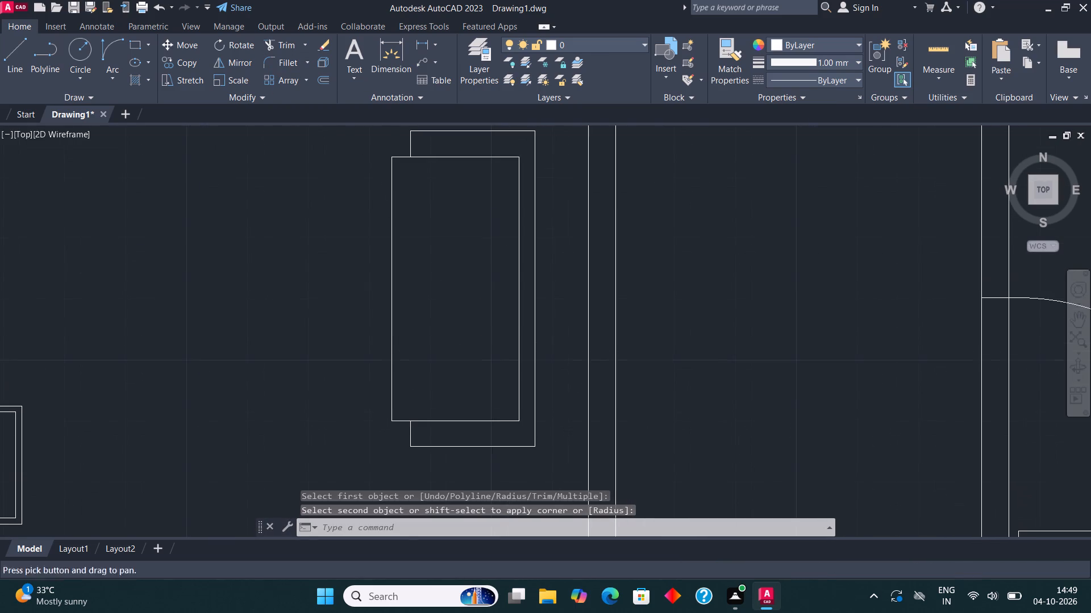
click(10, 53)
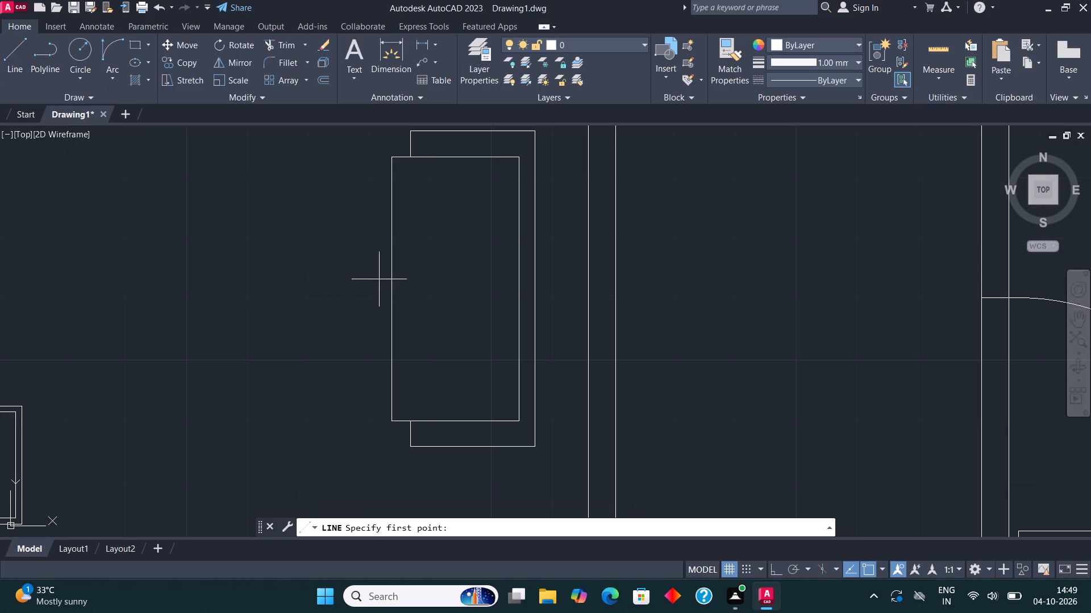
click(396, 291)
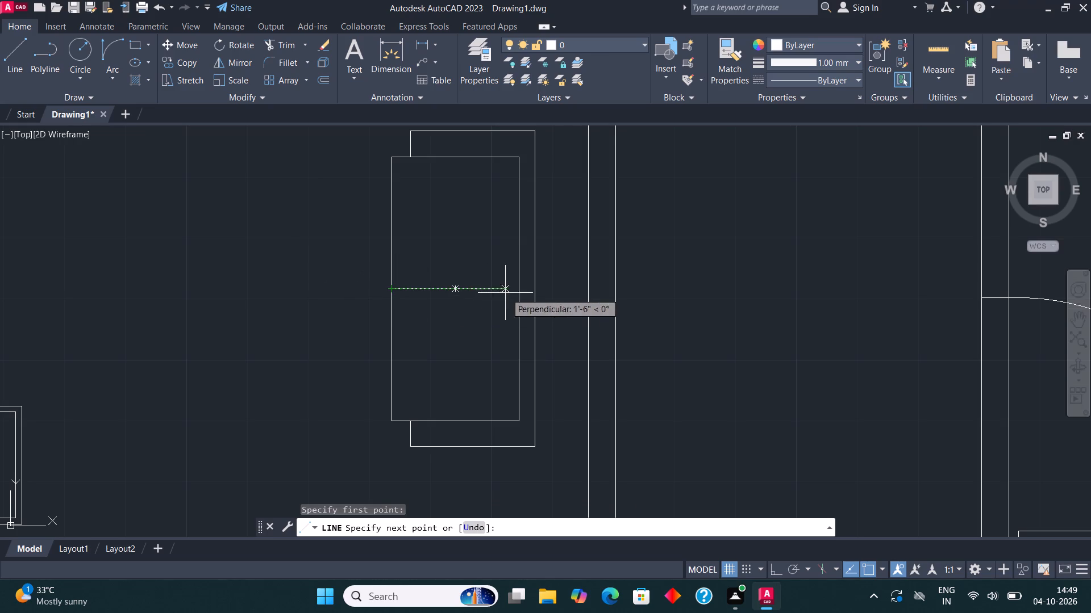
click(516, 291)
key(Escape)
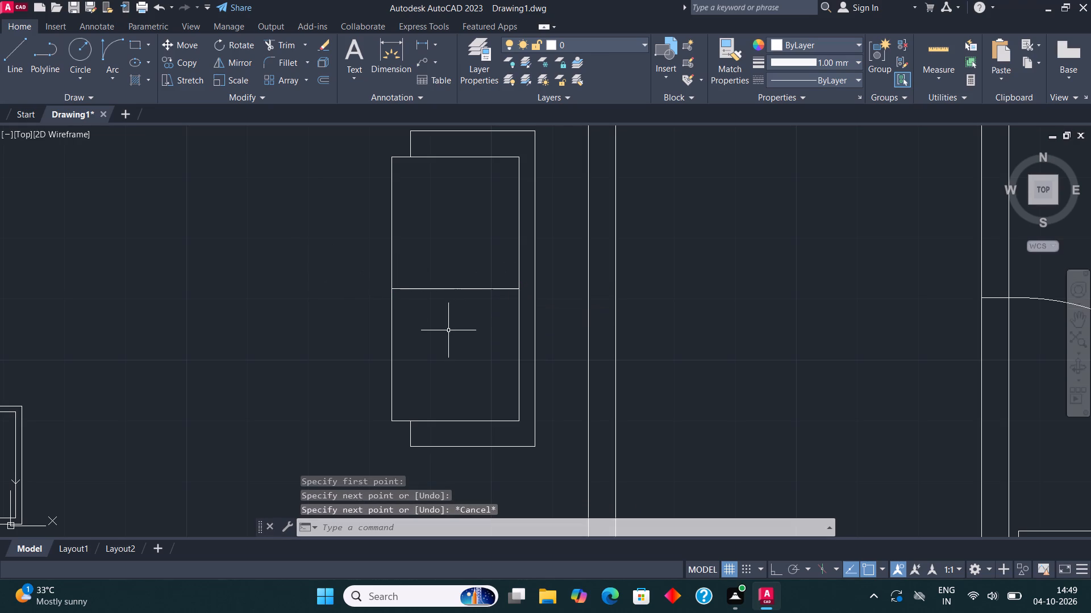
Draw a narrow upright rectangle inside the seat's upper half, close to its right edge.
middle_drag(553, 187, 494, 259)
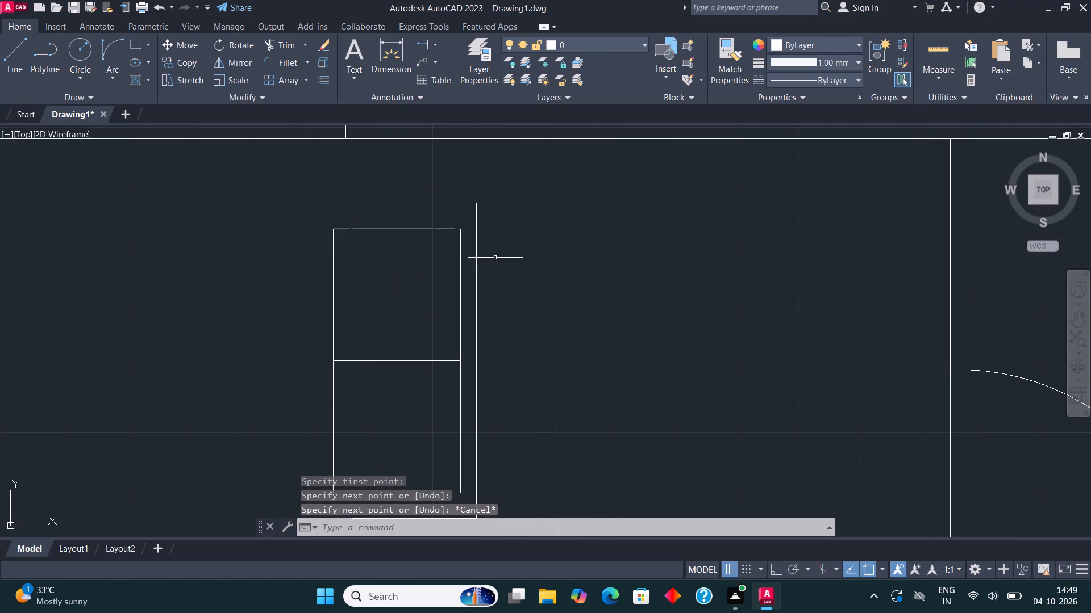
click(132, 45)
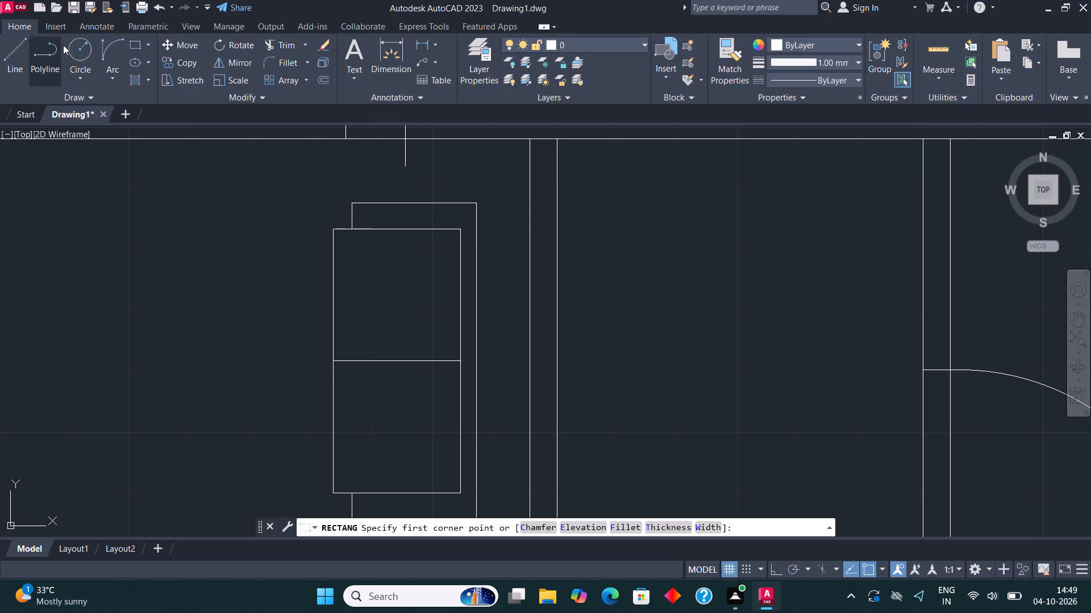
click(130, 44)
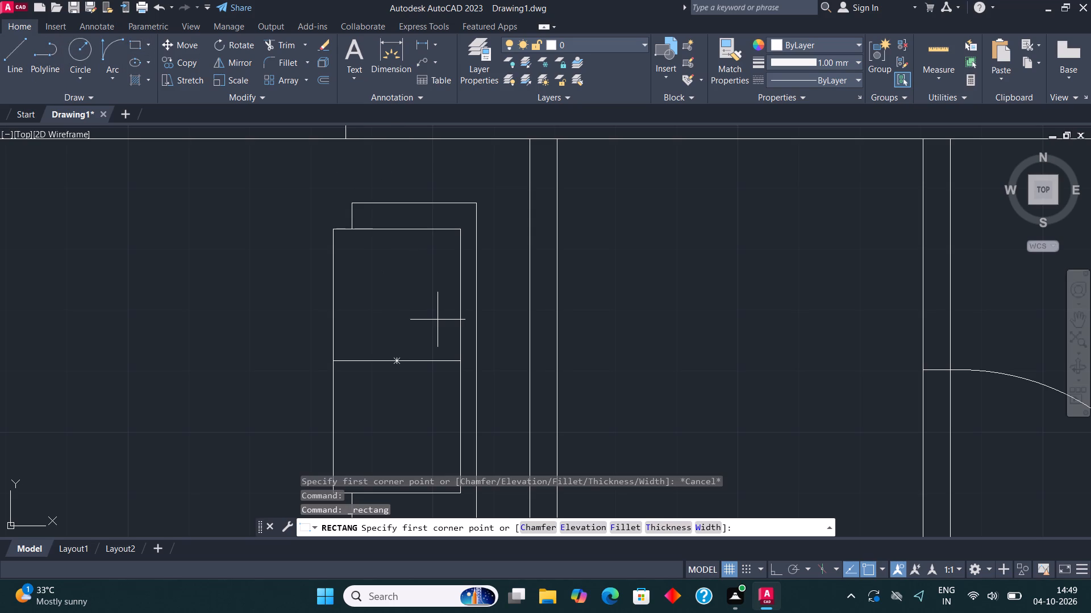
scroll(438, 320, up, 1)
click(442, 337)
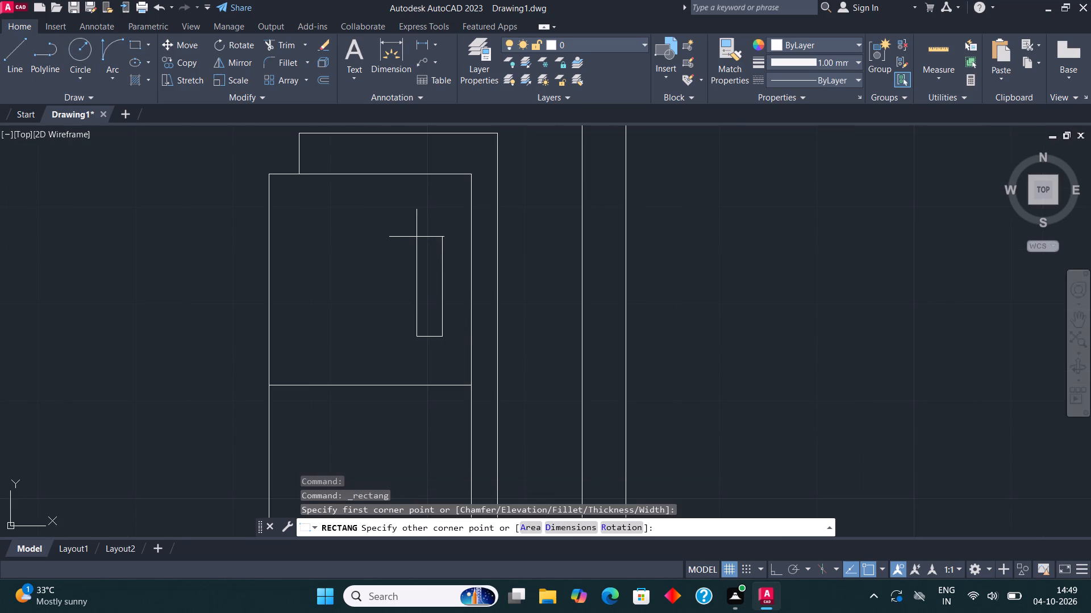
click(417, 237)
Cap the narrow rectangle's top and bottom ends with outward-bulging arcs using Start, End, Direction.
click(114, 72)
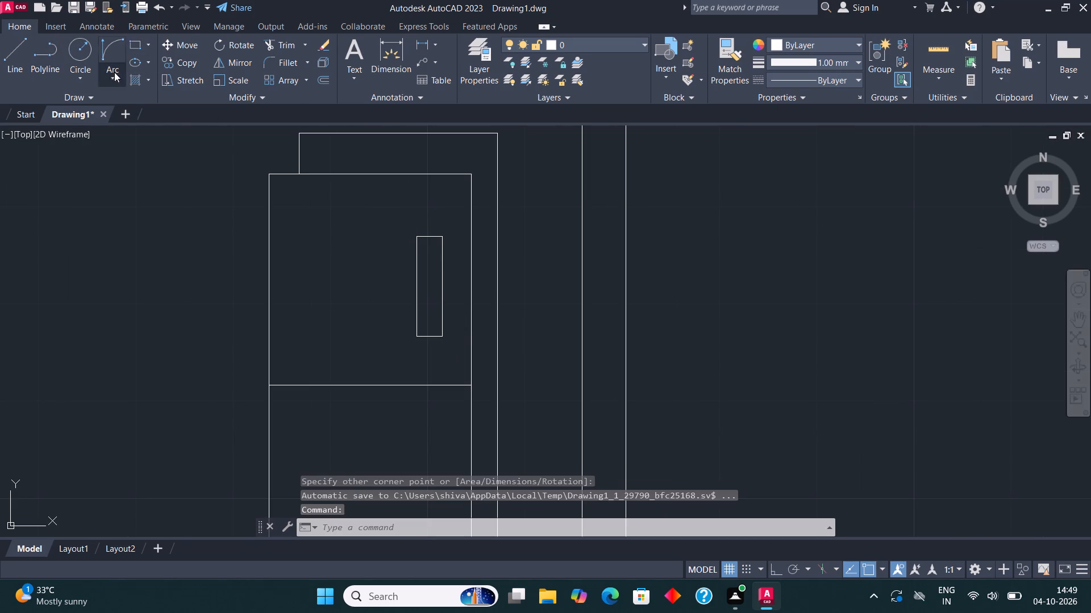
click(181, 247)
click(411, 237)
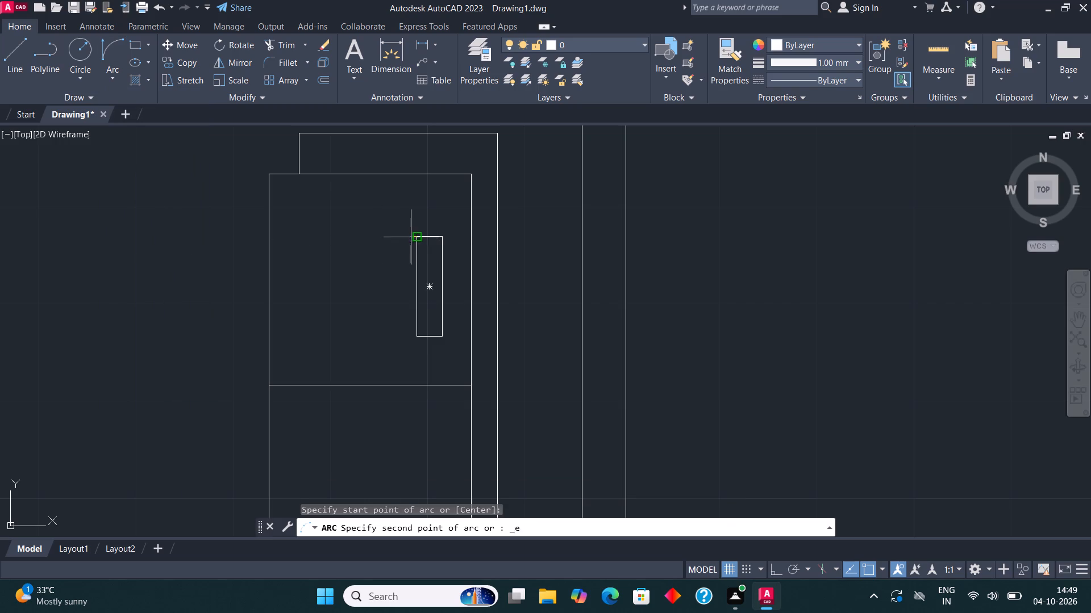
click(444, 236)
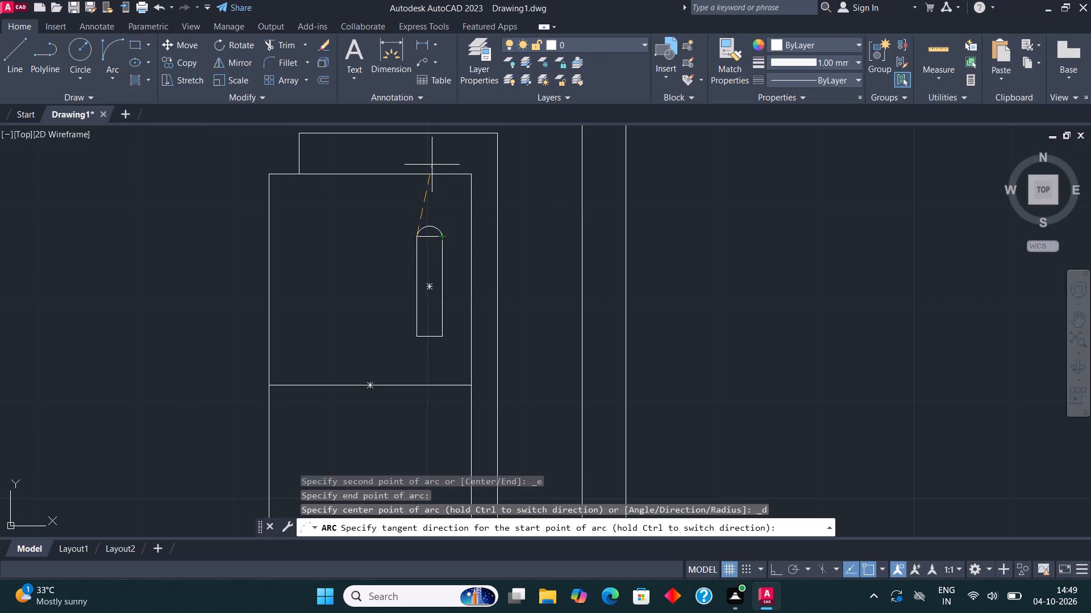
click(432, 164)
click(115, 77)
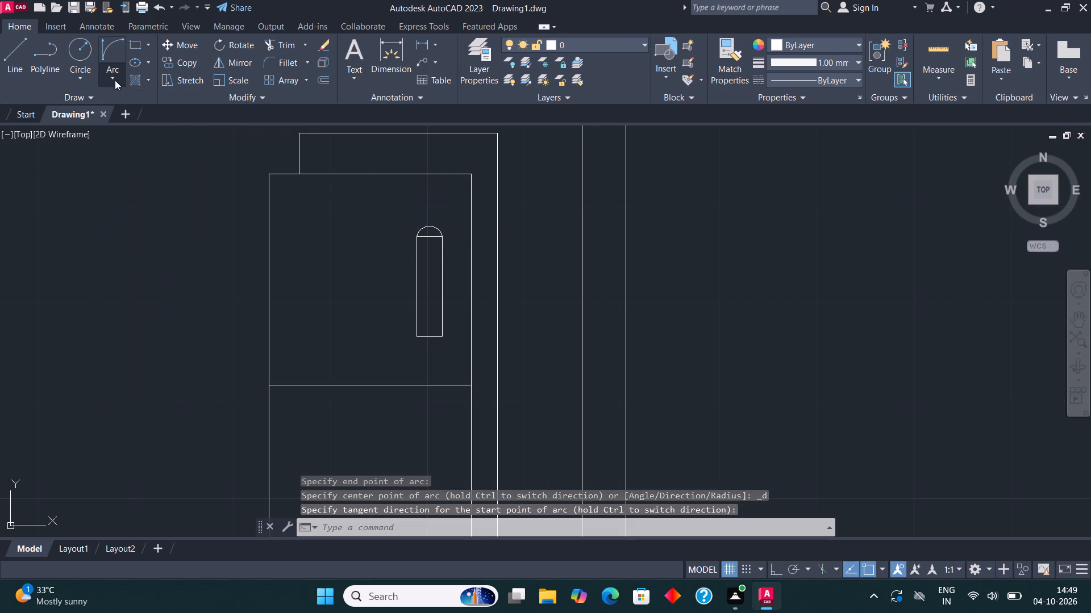
click(185, 245)
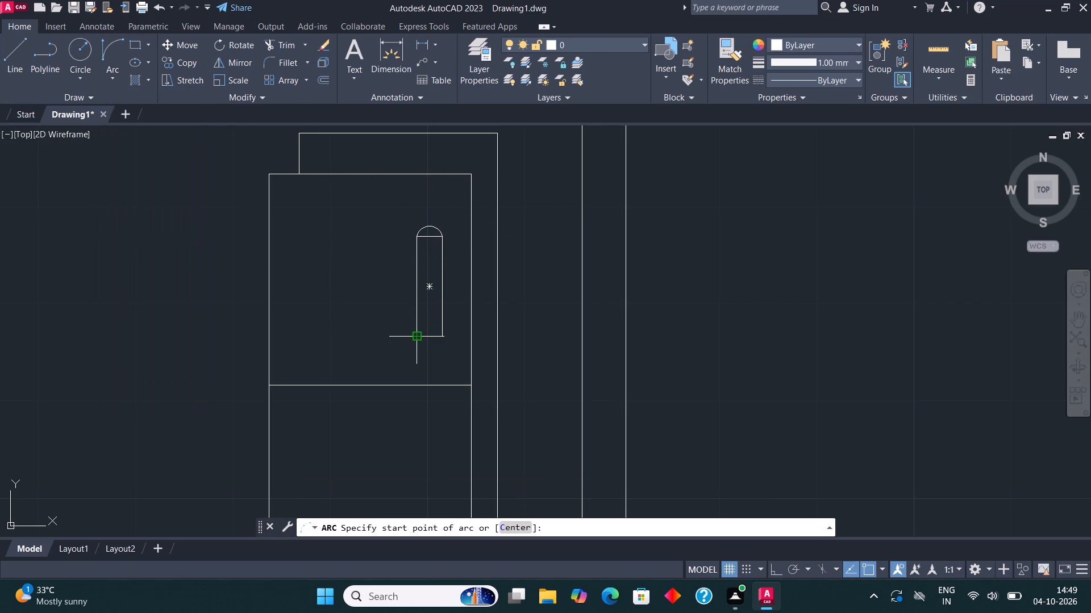
click(415, 333)
click(438, 333)
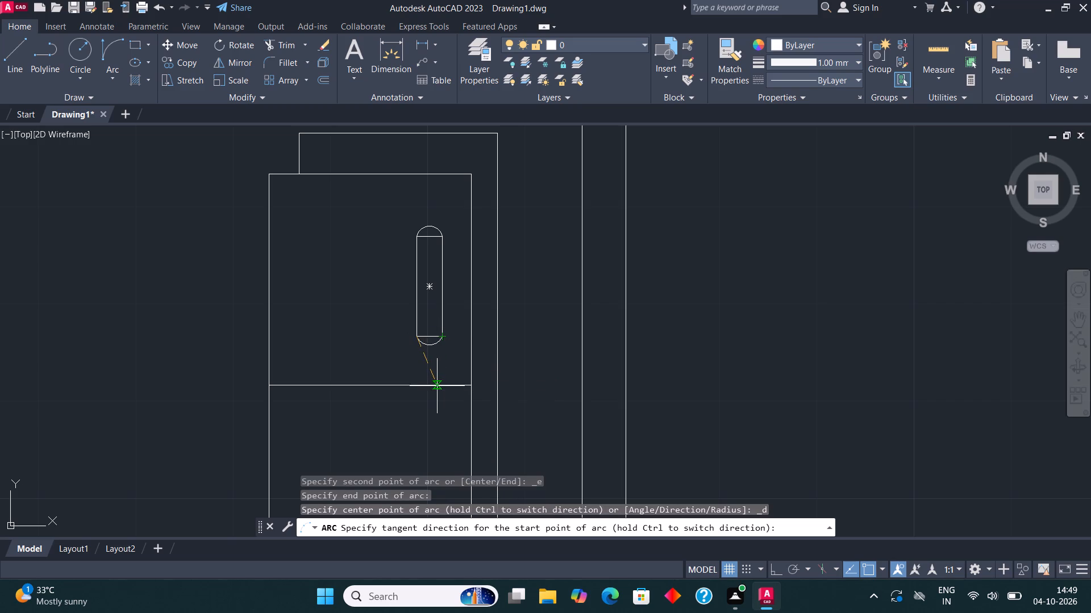
click(430, 426)
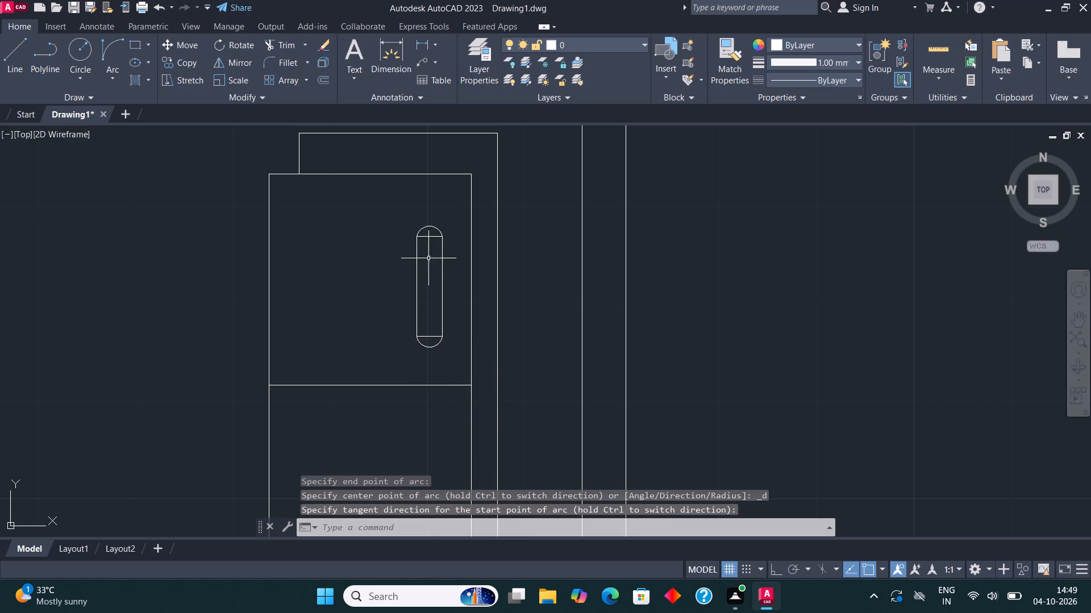
Trim the straight top and bottom edges of the narrow rectangle beneath the end arcs.
scroll(463, 285, down, 3)
middle_drag(492, 292, 493, 300)
scroll(457, 294, up, 2)
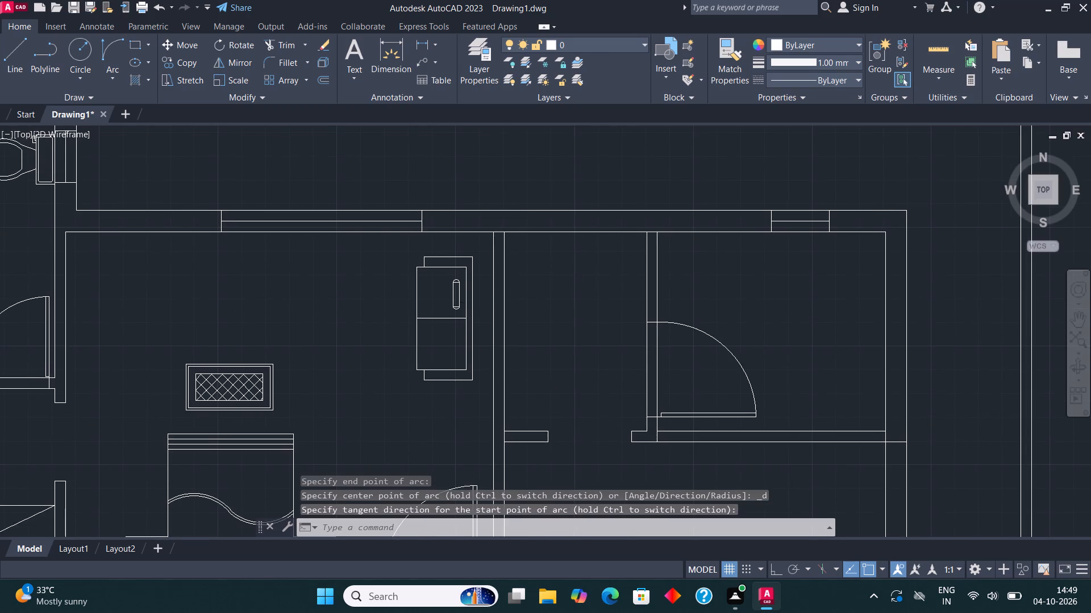
scroll(457, 294, up, 2)
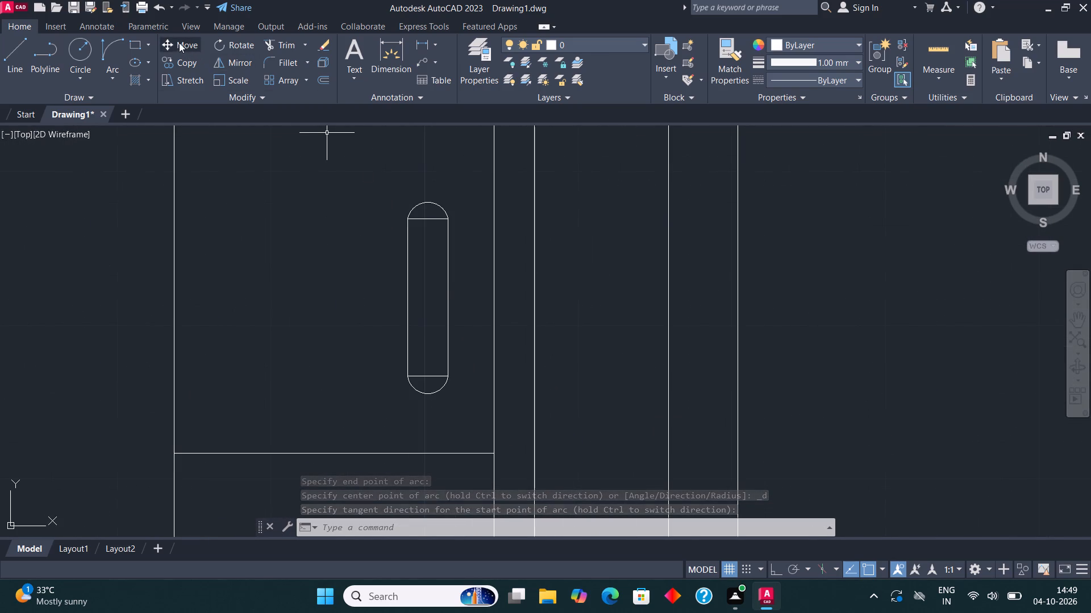
click(283, 44)
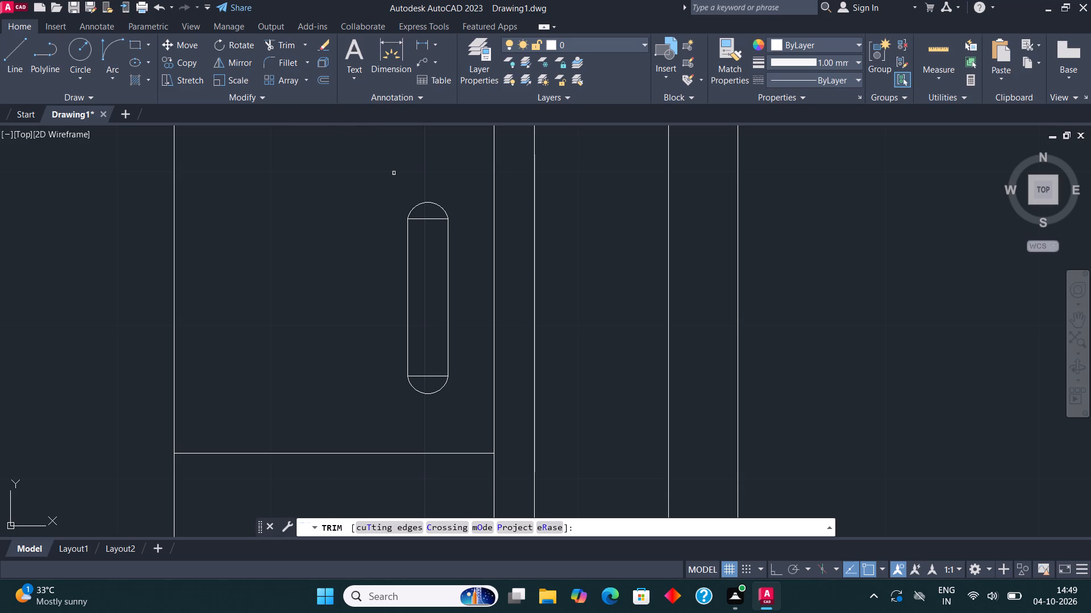
click(432, 217)
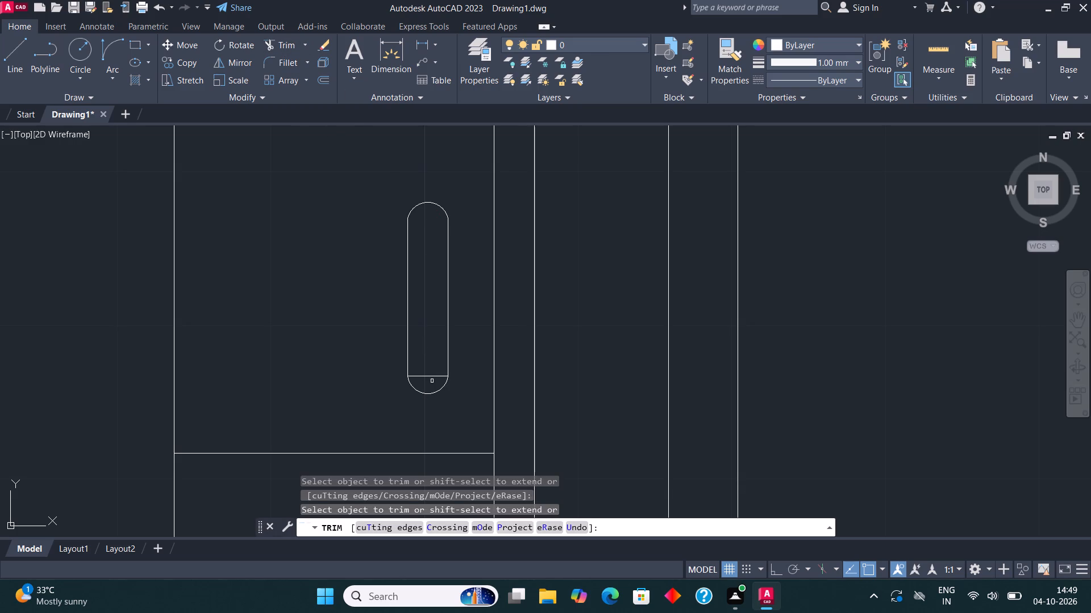
click(432, 381)
click(430, 344)
key(Escape)
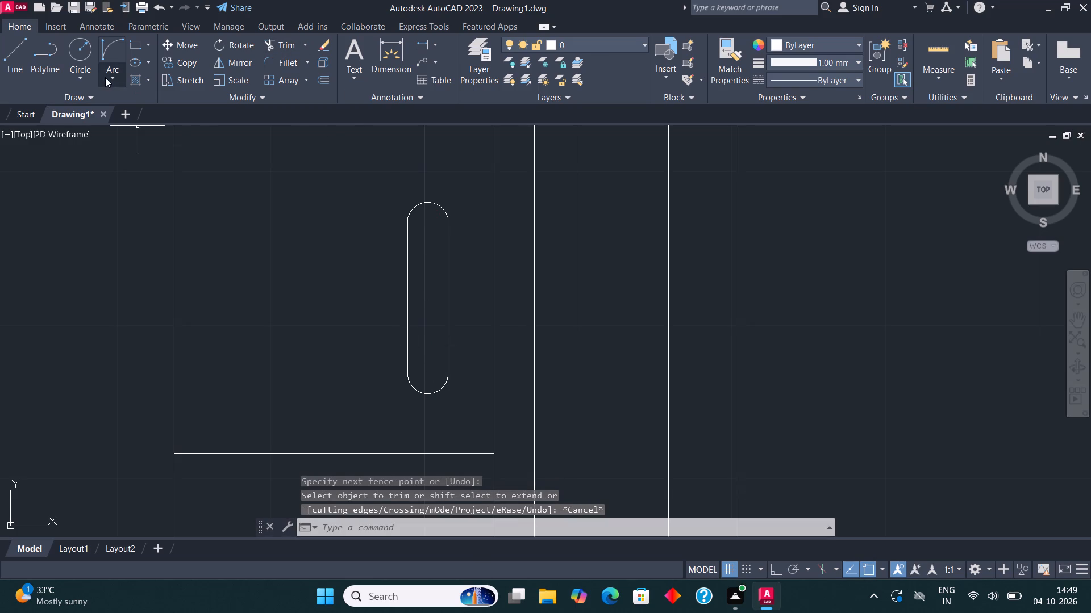
Draw an inward-bulging arc at each end of the narrow rounded shape using Start, End, Direction.
click(105, 75)
click(167, 245)
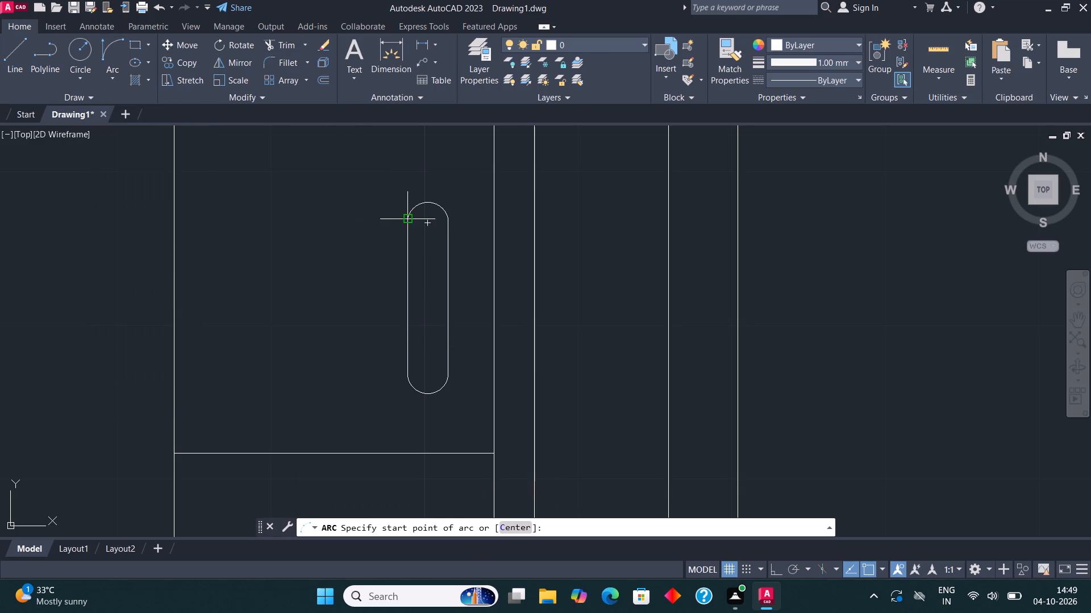
click(405, 218)
click(447, 218)
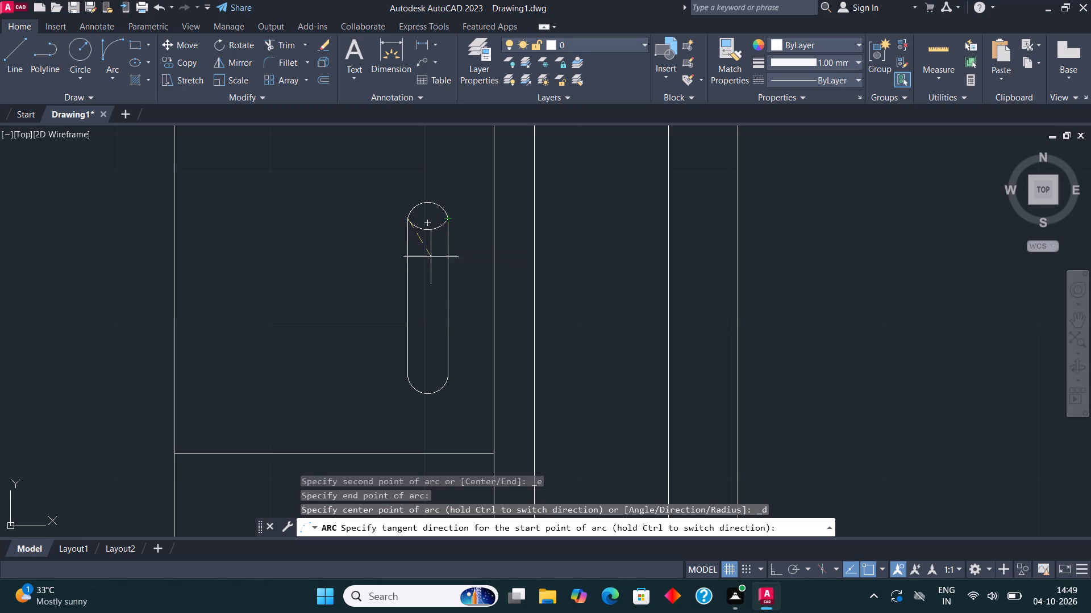
click(430, 325)
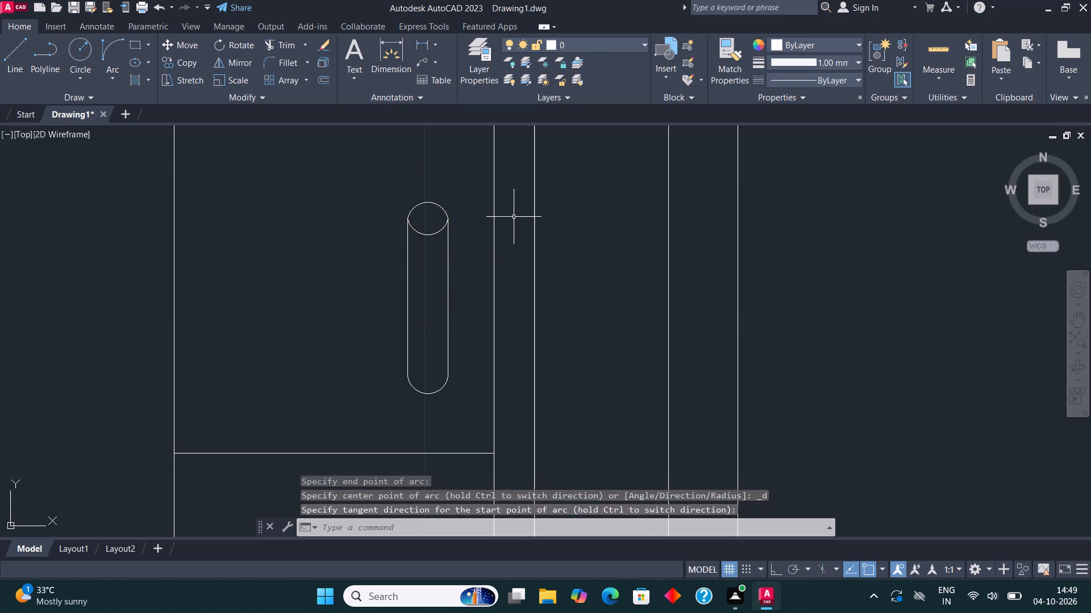
scroll(512, 242, down, 1)
scroll(471, 310, up, 2)
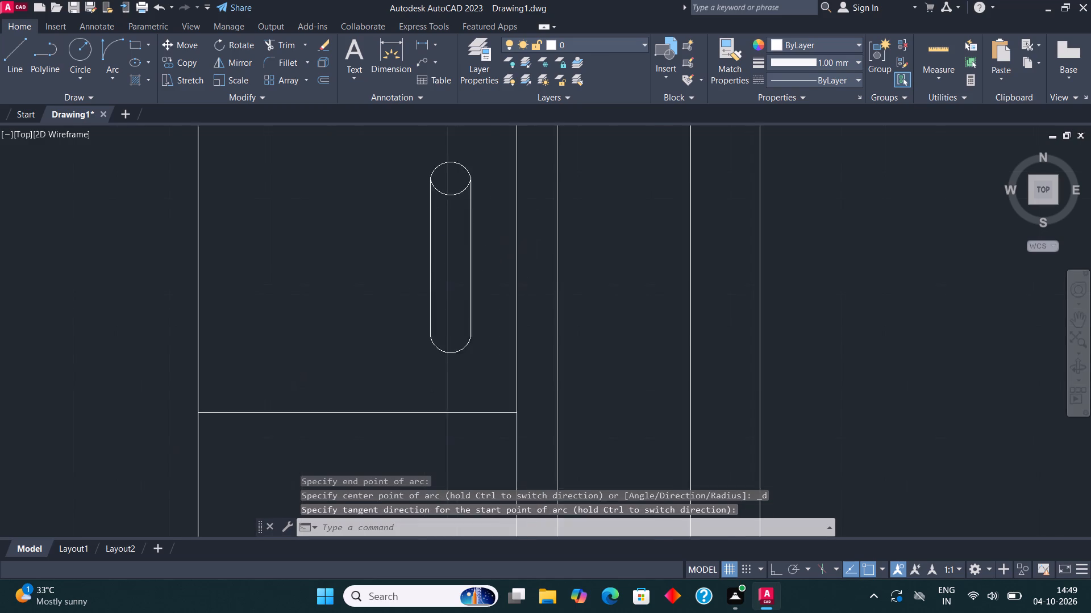
click(107, 82)
click(174, 244)
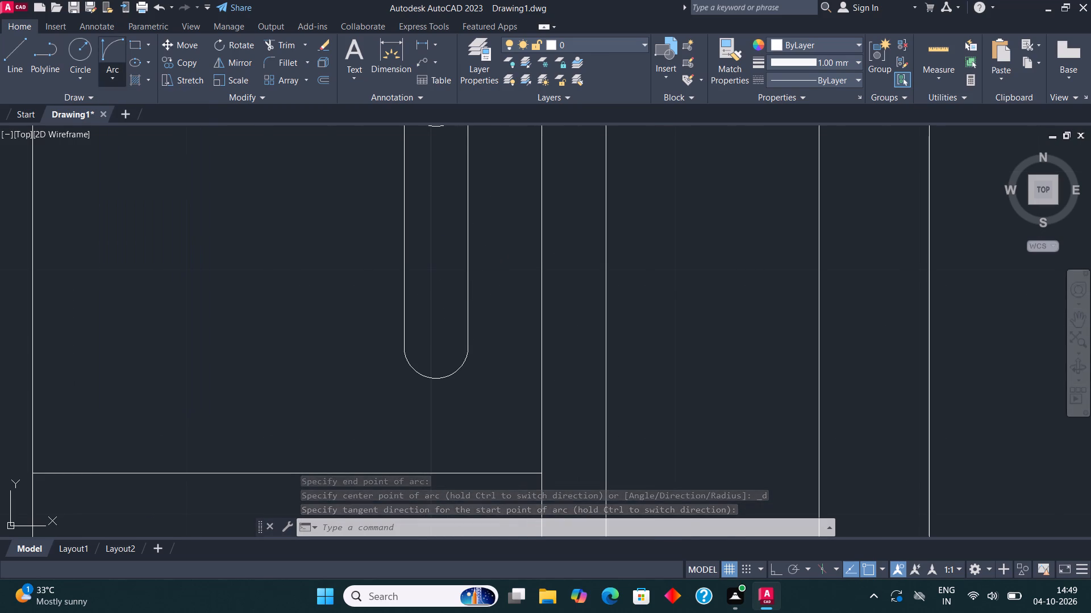
click(405, 354)
click(465, 353)
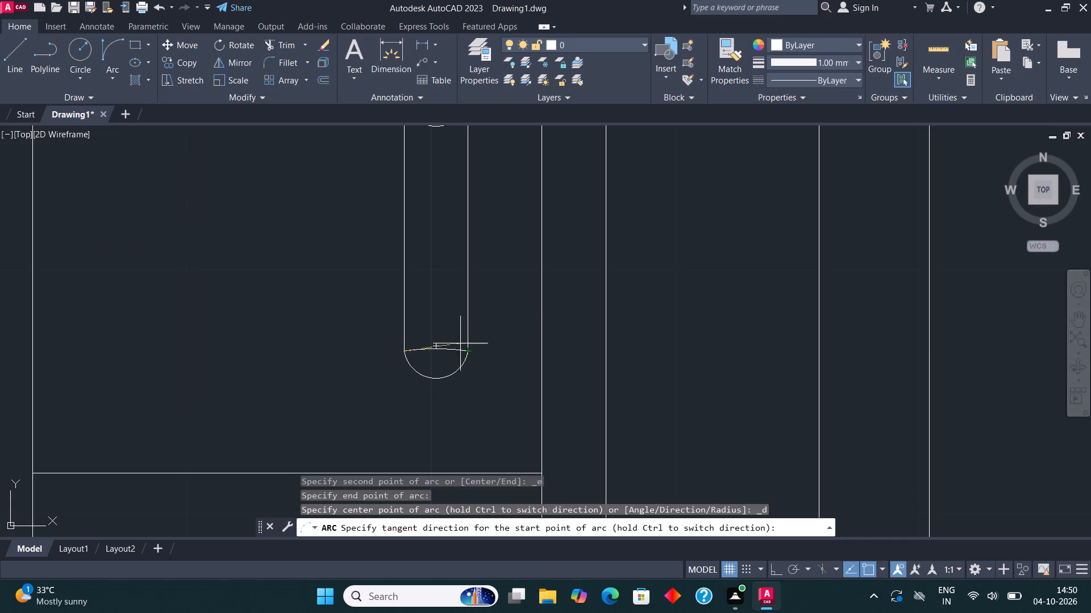
scroll(451, 241, down, 2)
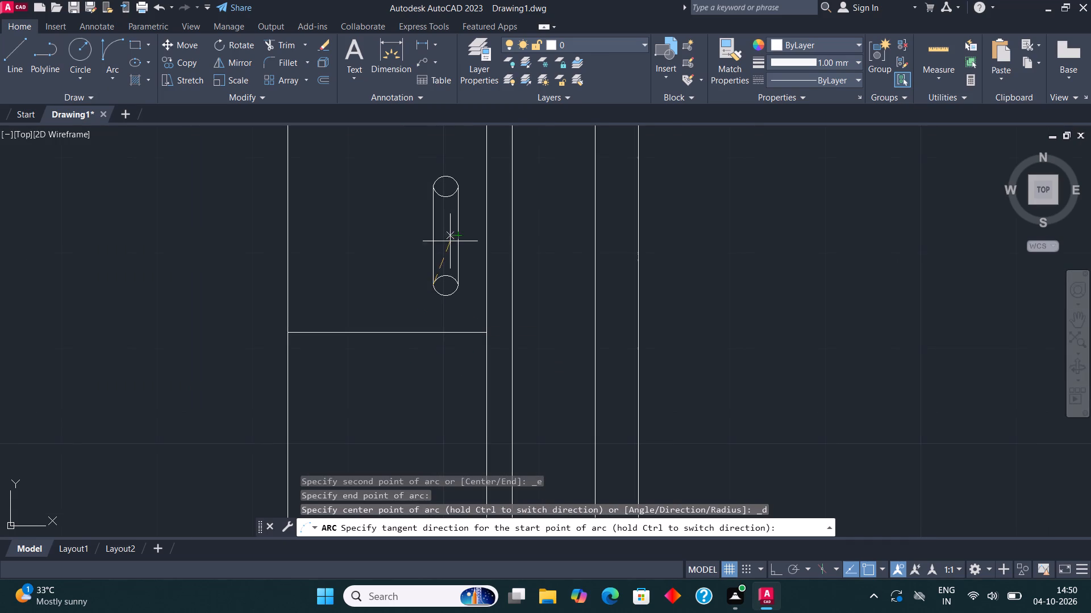
click(447, 234)
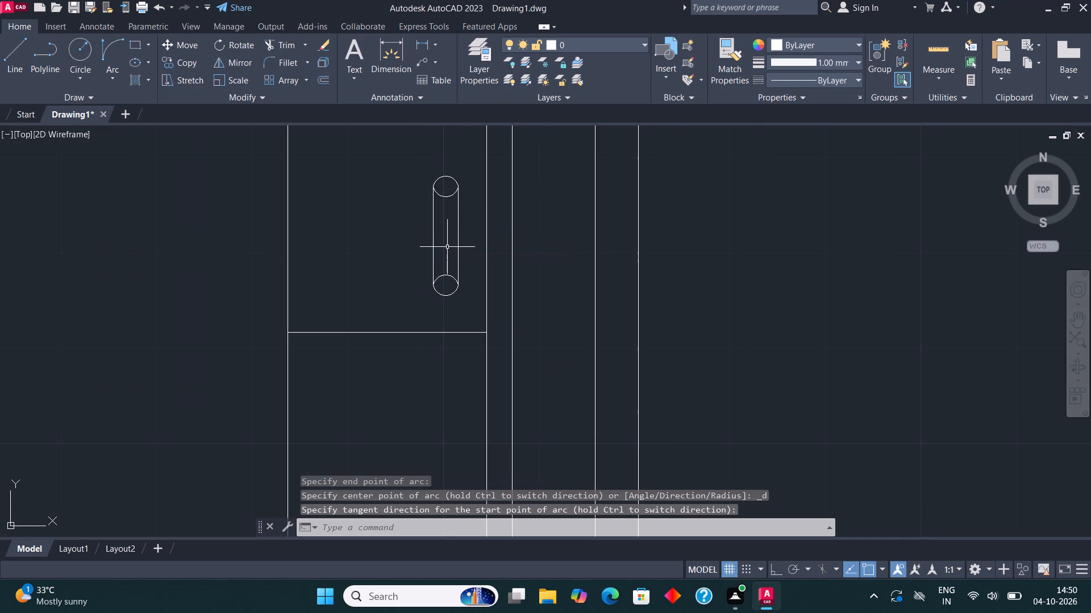
Move the narrow rounded cushion shape horizontally across the upper seat so it sits just inside the seat's right edge.
key(Escape)
middle_drag(453, 263, 476, 333)
drag(489, 385, 485, 380)
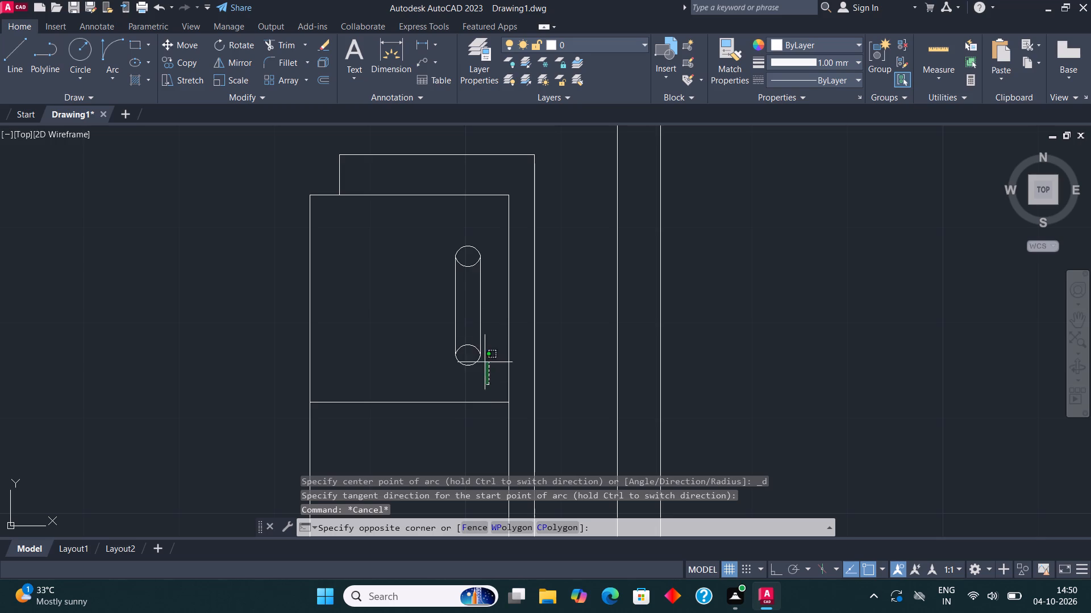
click(454, 235)
click(185, 45)
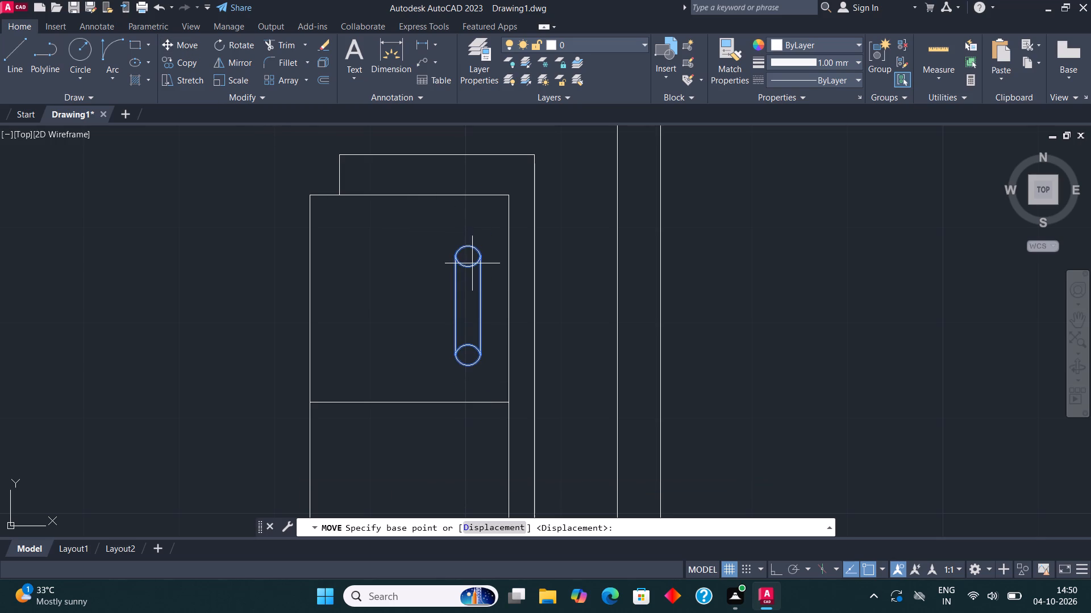
scroll(477, 296, up, 2)
click(462, 331)
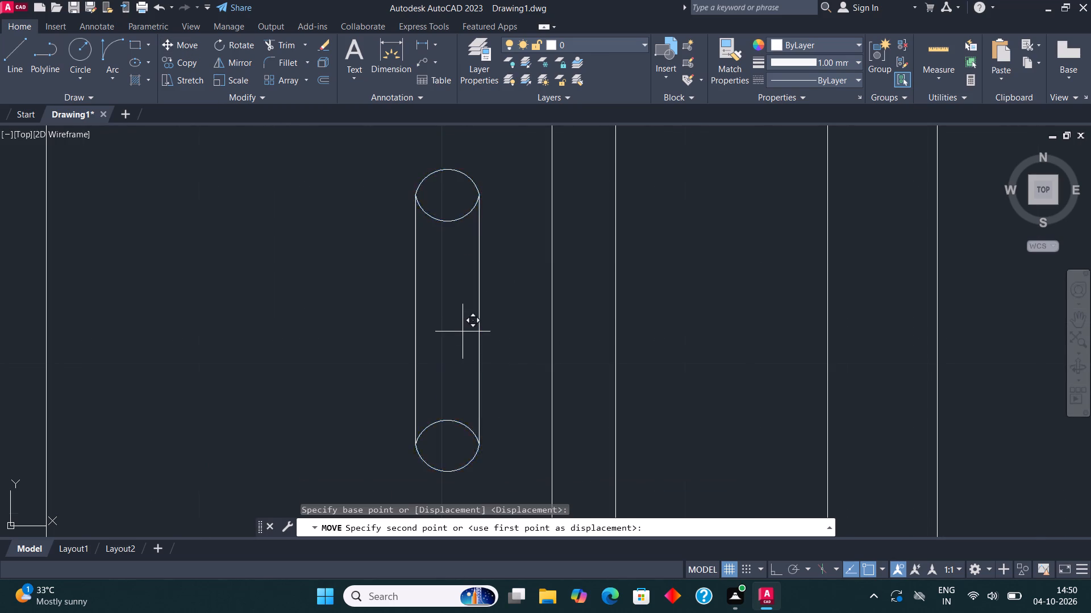
click(524, 326)
Copy the rounded cushion straight down into the sofa's lower seat, with Ortho on.
click(542, 465)
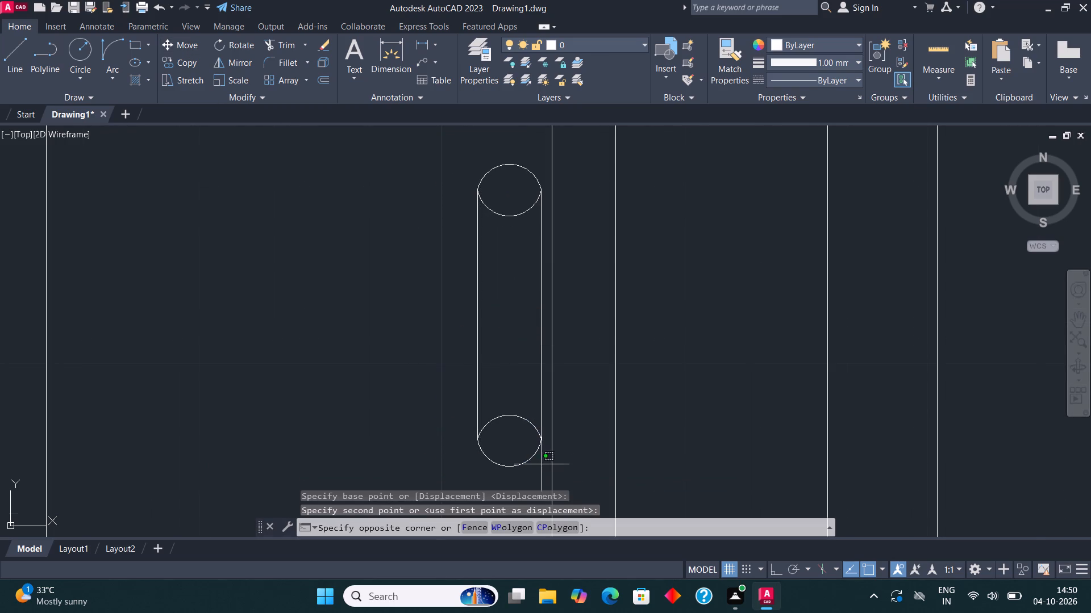
click(455, 167)
click(176, 58)
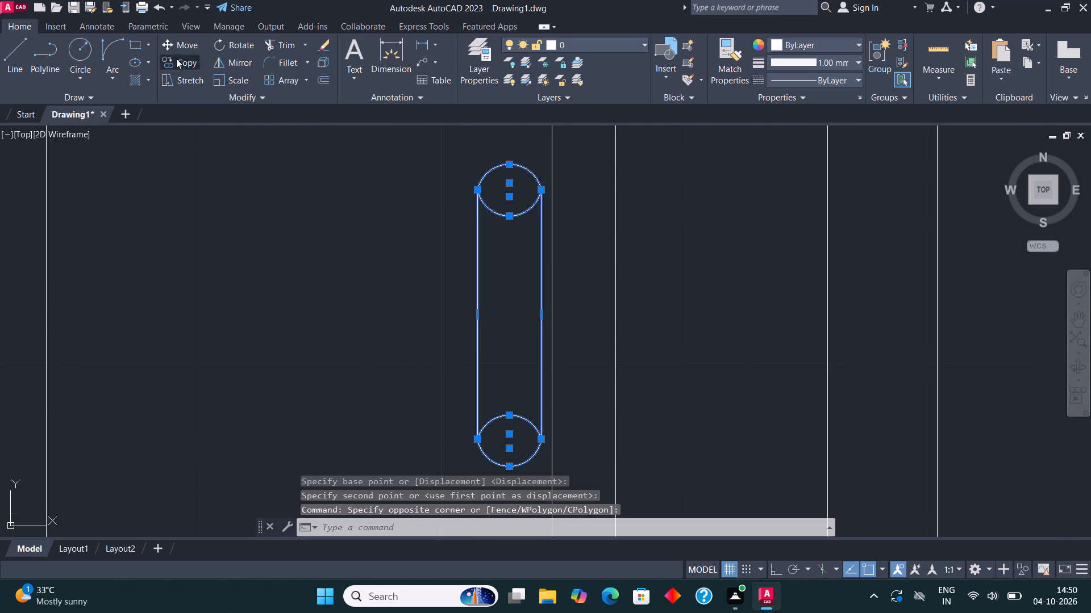
click(517, 319)
scroll(517, 302, down, 2)
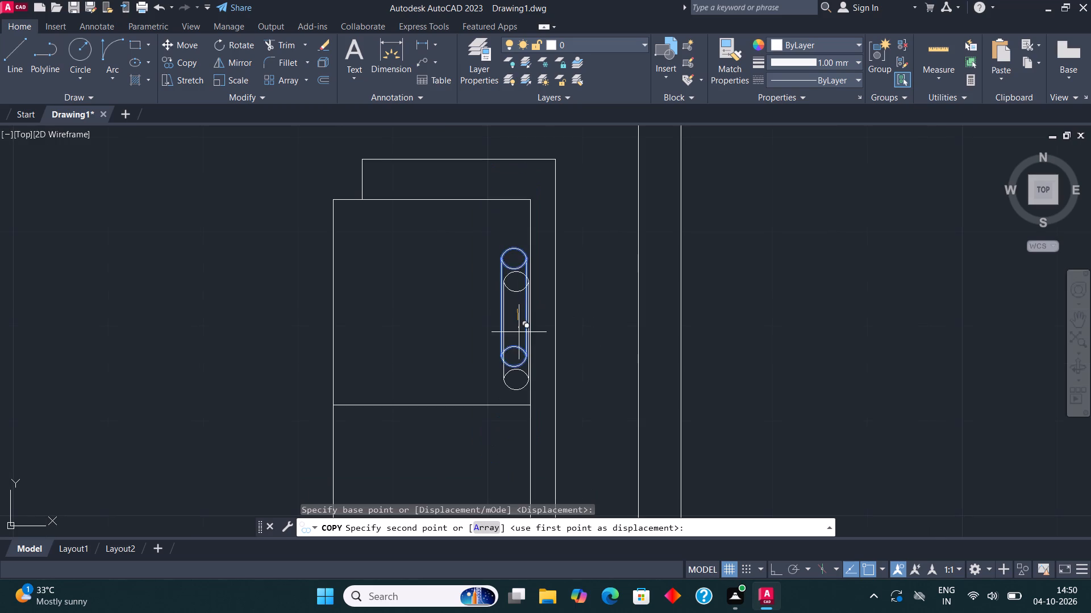
scroll(520, 335, down, 2)
scroll(515, 392, up, 1)
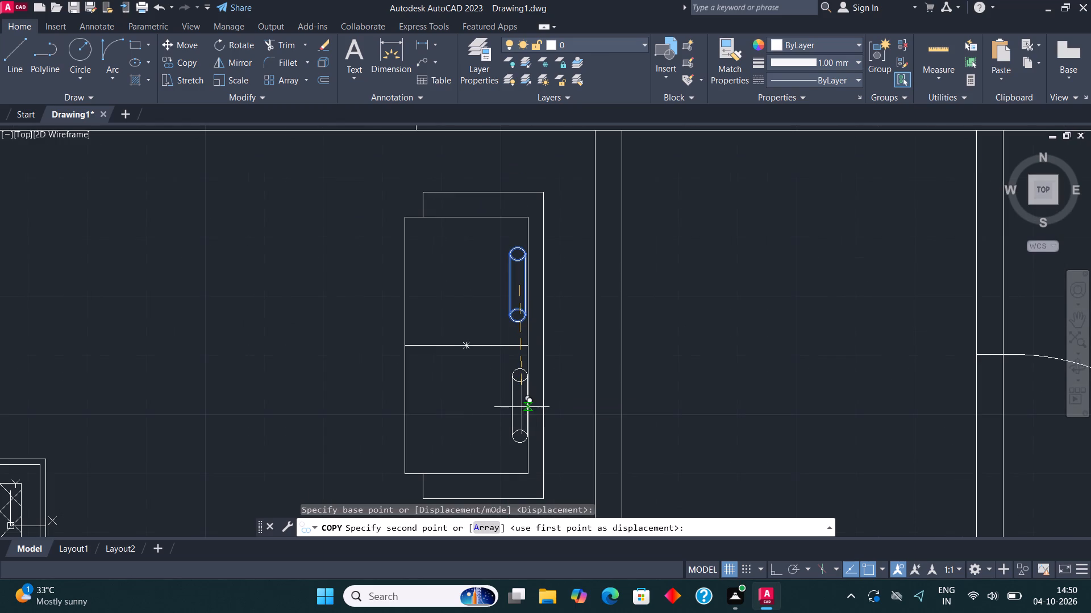
key(F8)
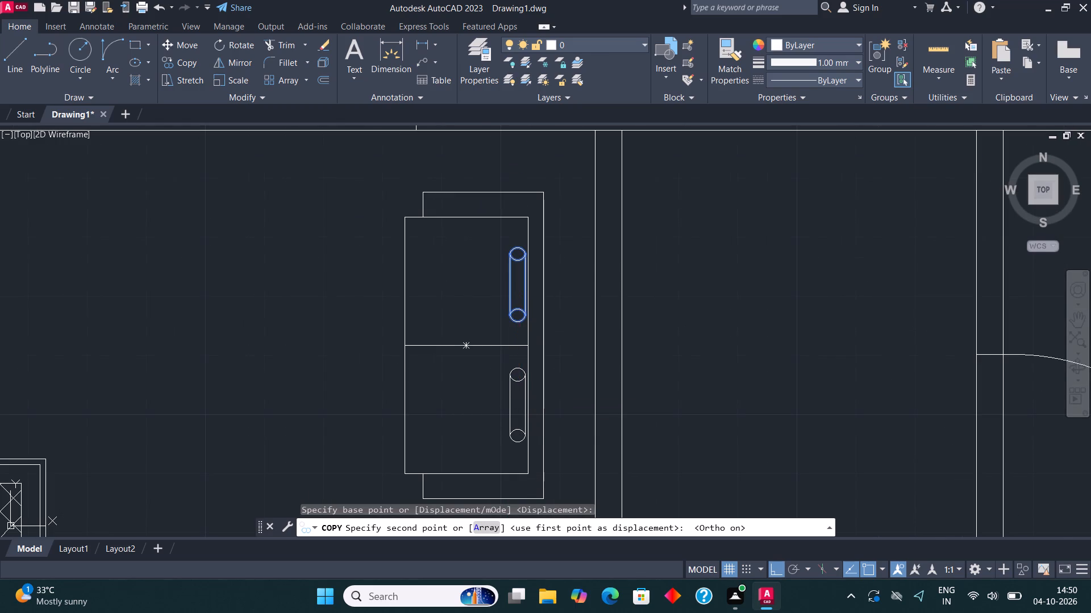
click(519, 410)
key(Escape)
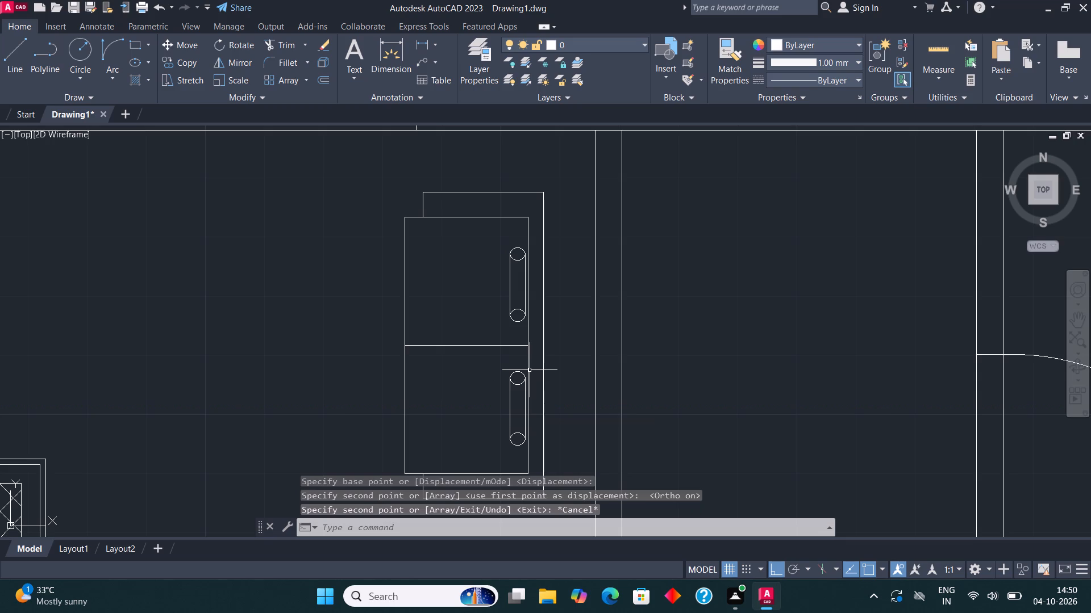
Draw a circle of about 8" radius for a round side table just below the sofa.
scroll(485, 336, down, 2)
middle_drag(543, 342, 617, 284)
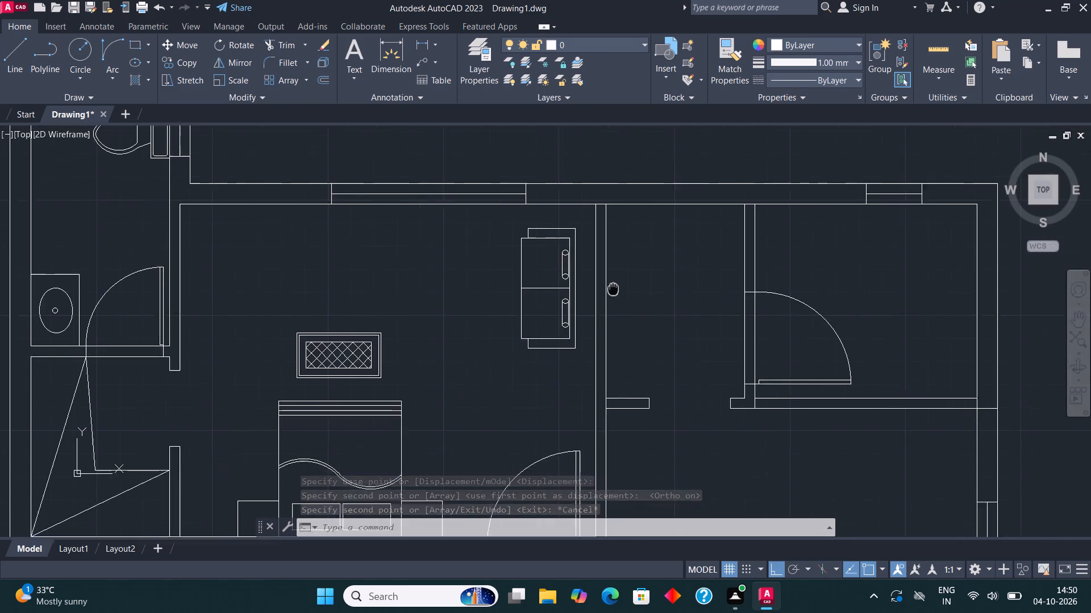
middle_drag(617, 284, 624, 247)
scroll(582, 326, up, 2)
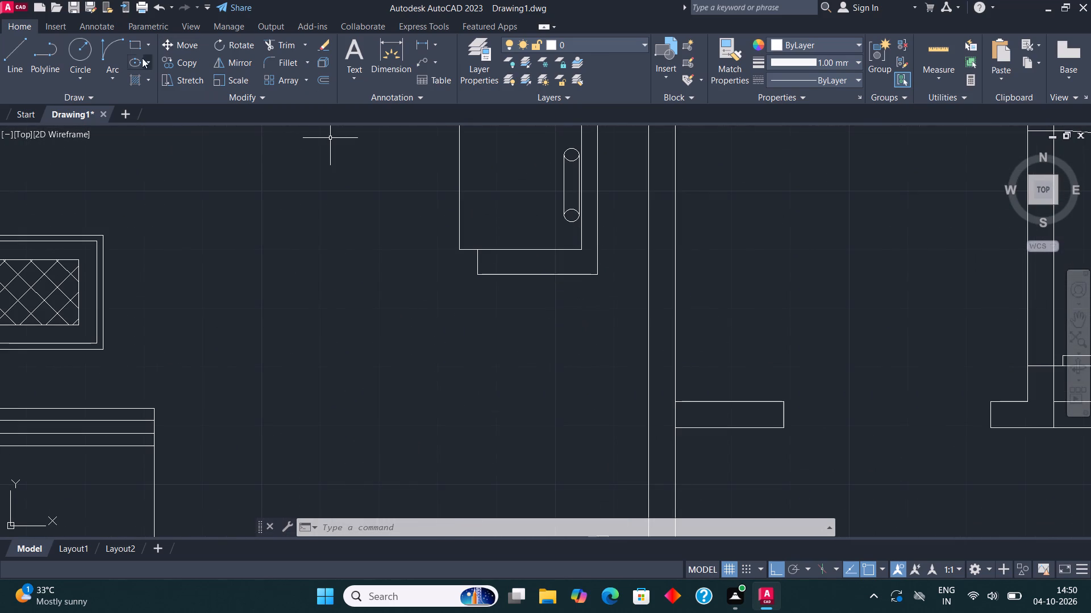
click(78, 49)
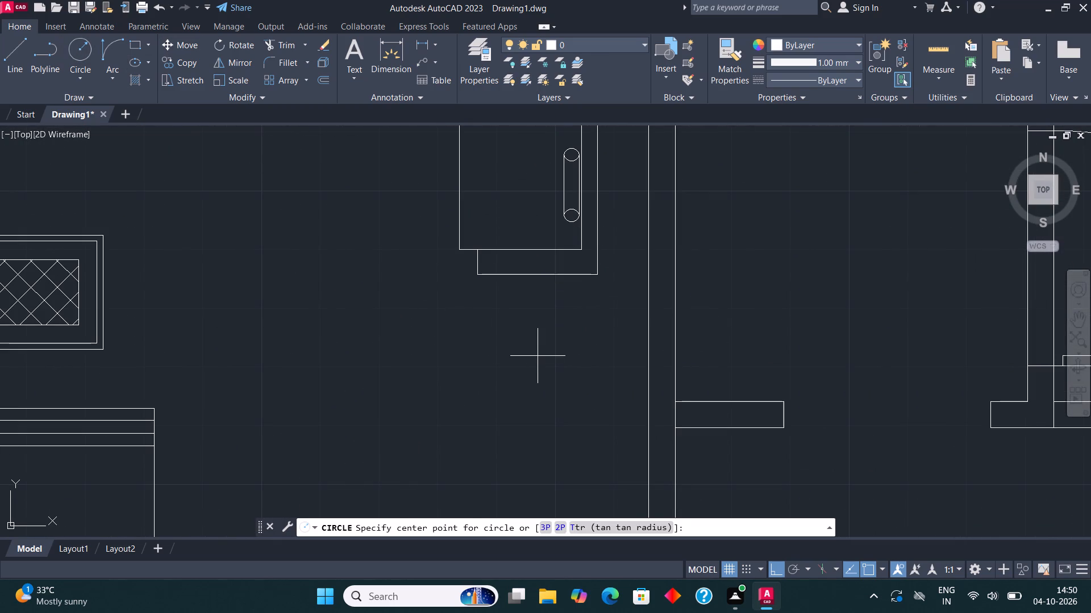
click(538, 356)
click(568, 401)
Draw a concentric inner circle in the round side table, about half the outer circle's radius.
scroll(585, 279, down, 3)
middle_drag(614, 292, 613, 306)
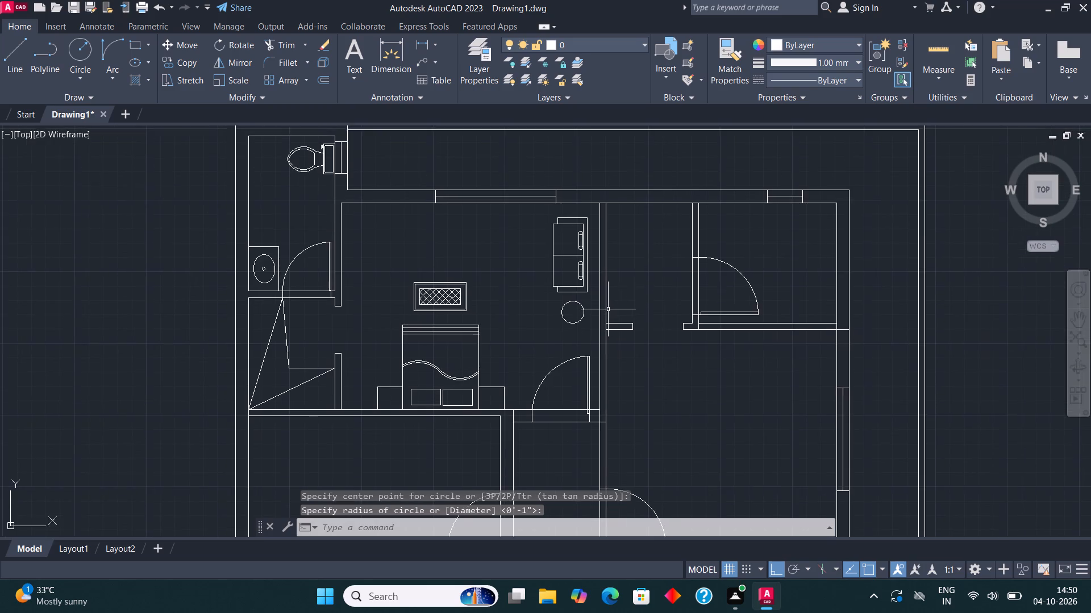
scroll(598, 314, up, 3)
click(74, 43)
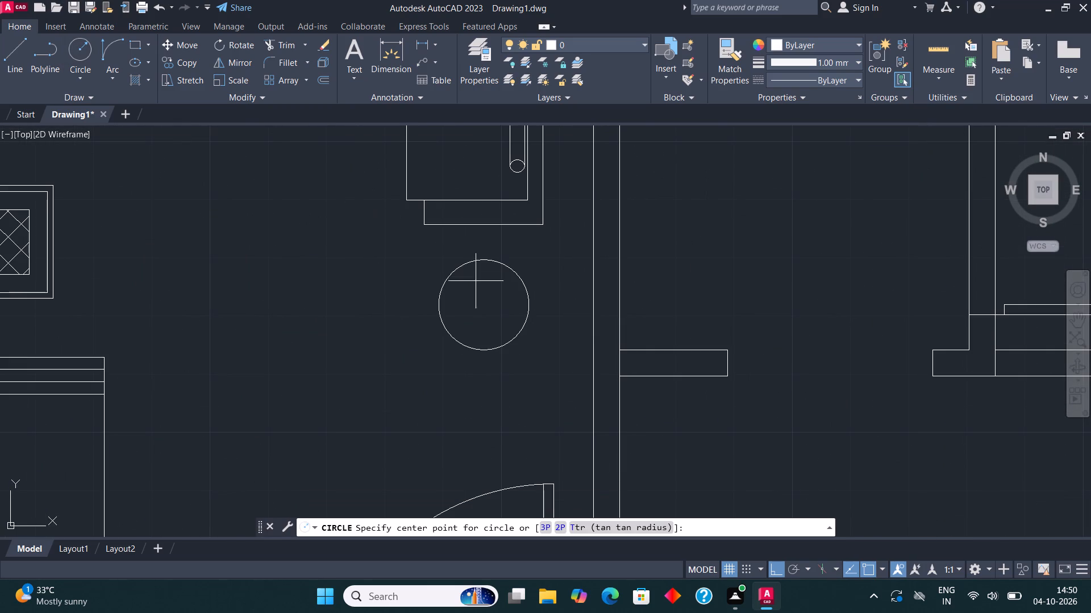
click(488, 305)
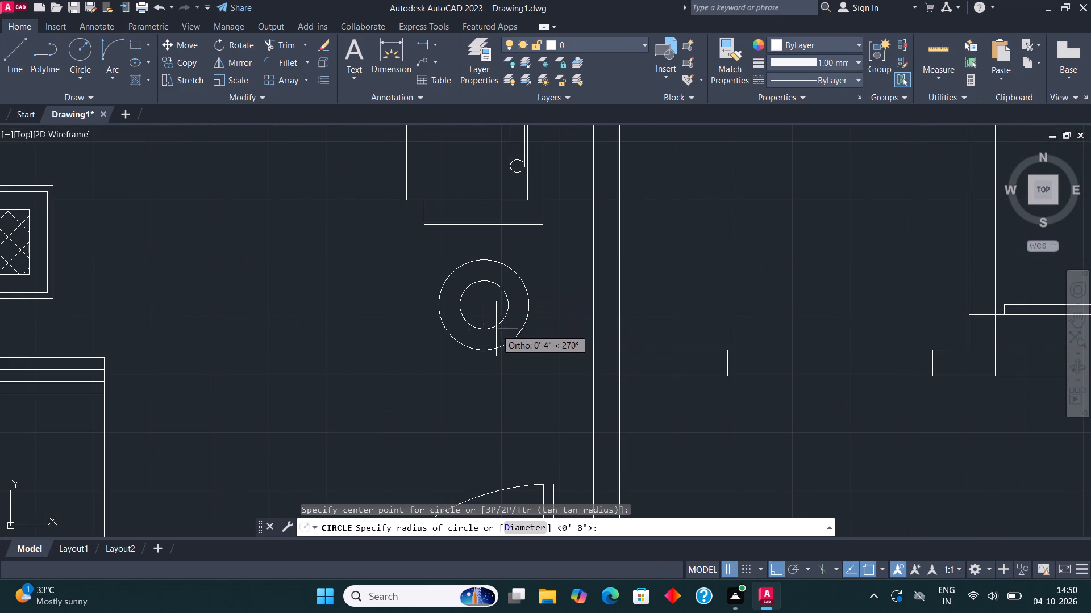
click(503, 344)
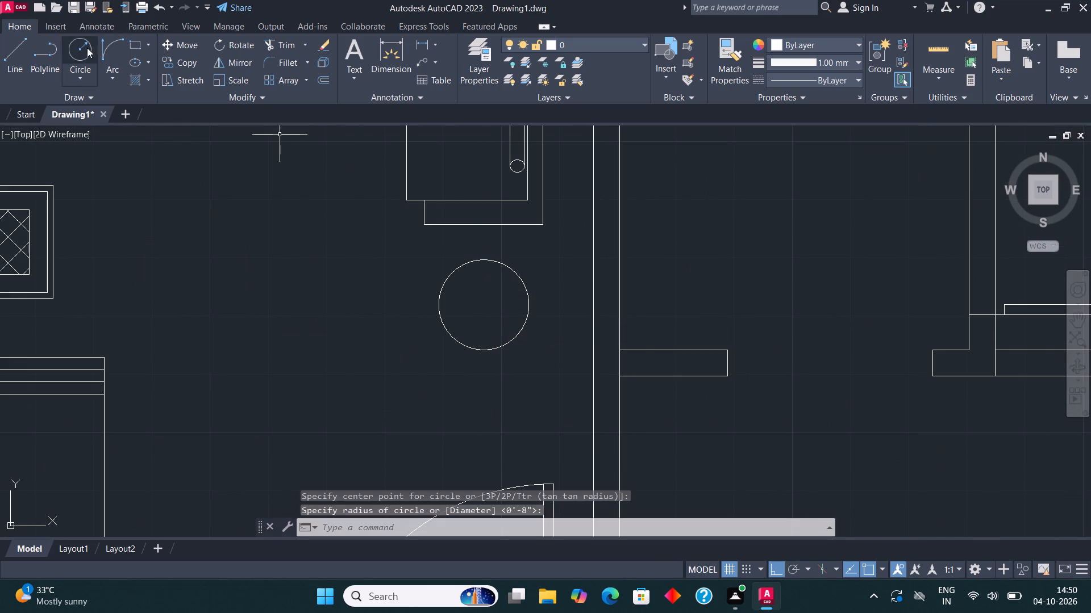
click(81, 48)
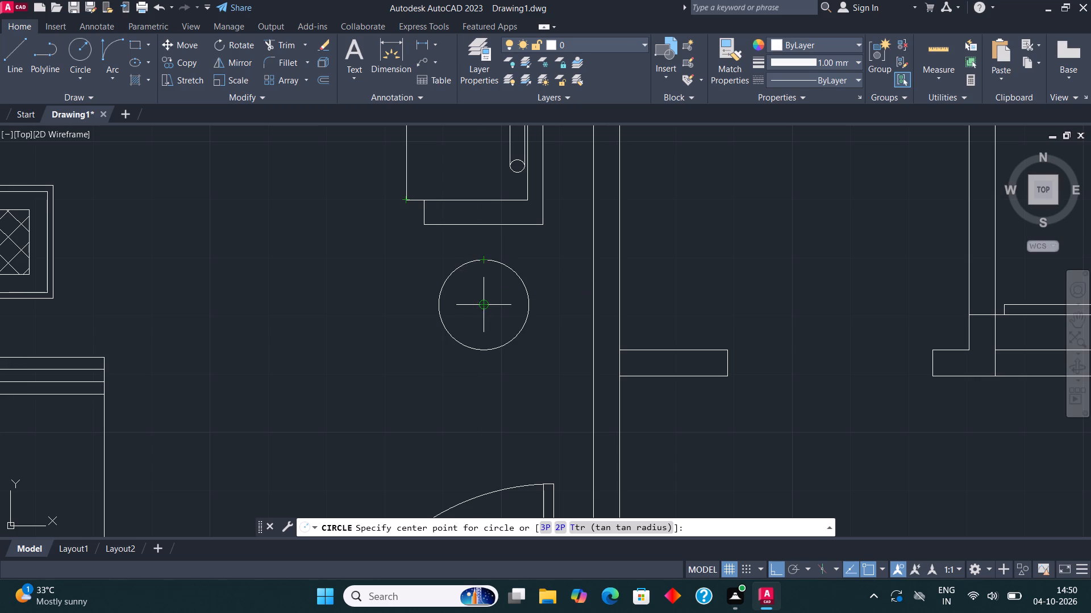
click(485, 305)
click(499, 330)
Draw a closed, kinked four-line opening symbol east of the bedroom, linking the wall stub's corner, the room's upper-left corner and the right partition, with Ortho off.
scroll(501, 324, down, 2)
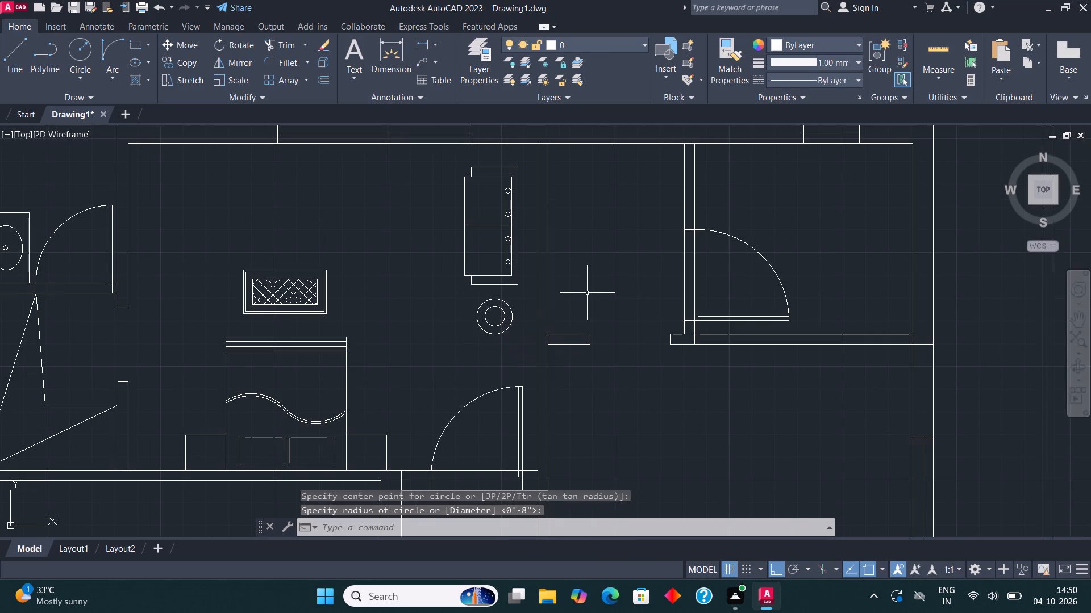
scroll(509, 349, down, 2)
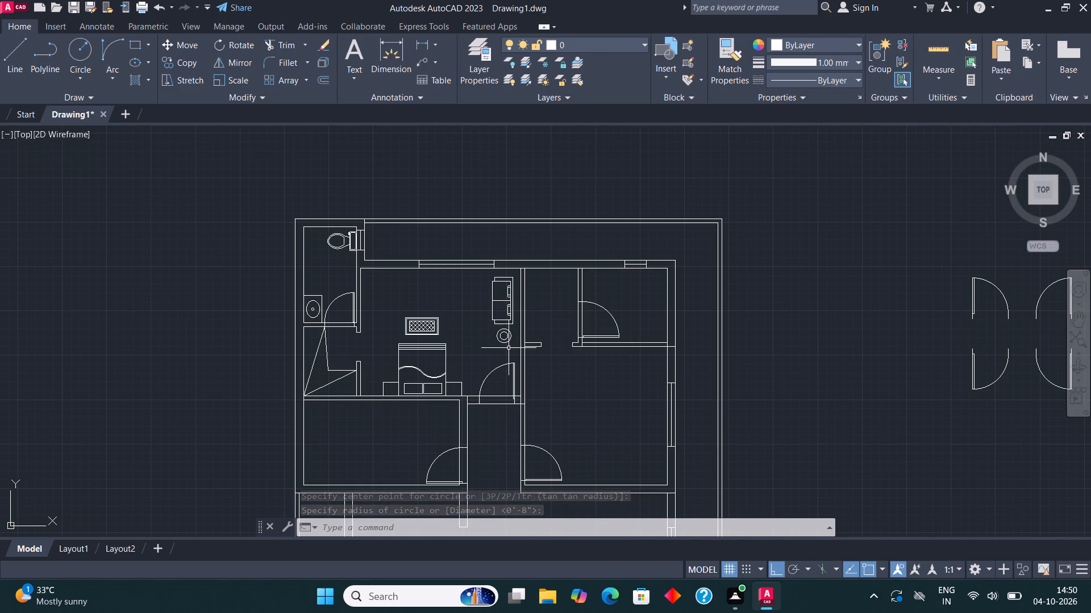
scroll(572, 339, up, 2)
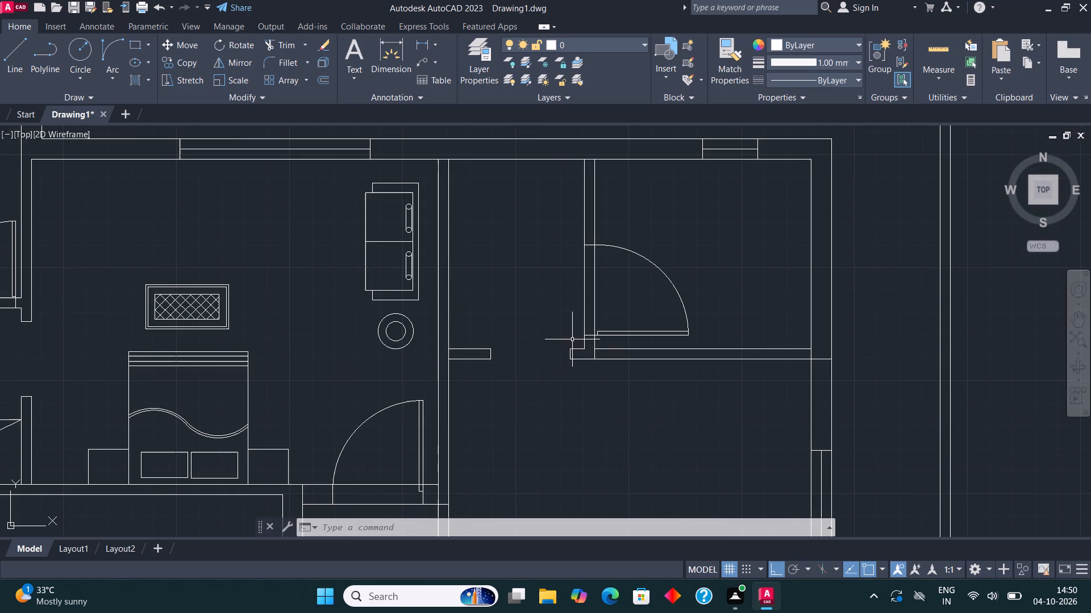
click(10, 59)
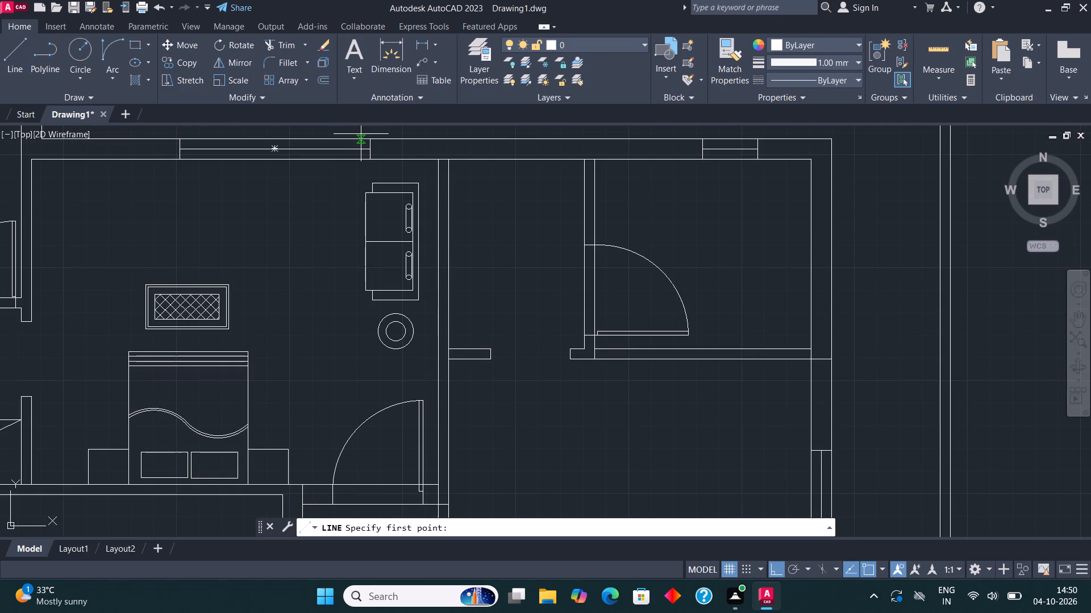
click(489, 347)
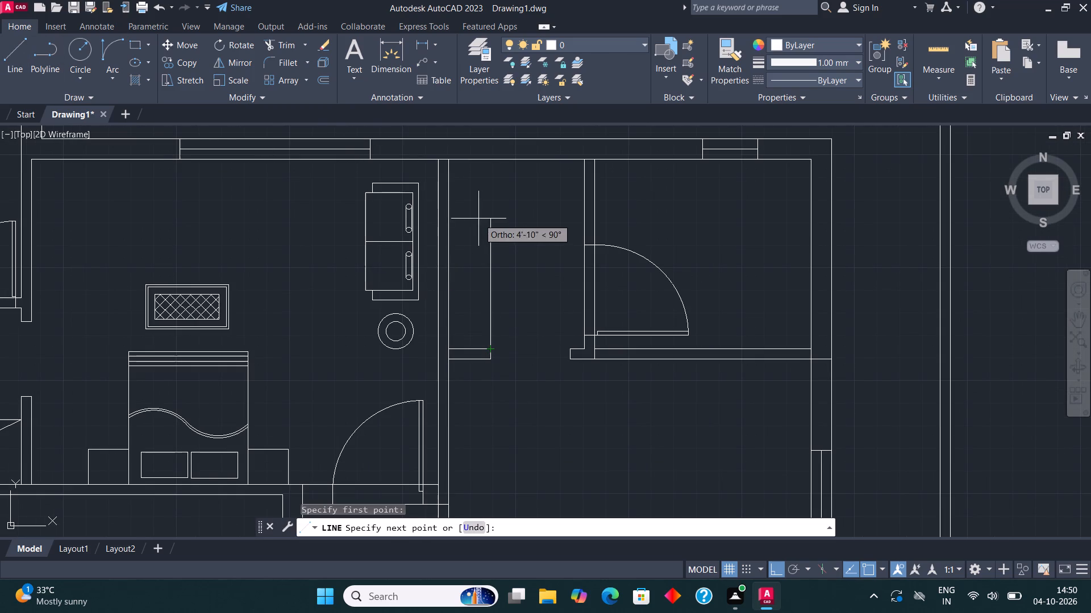
click(445, 156)
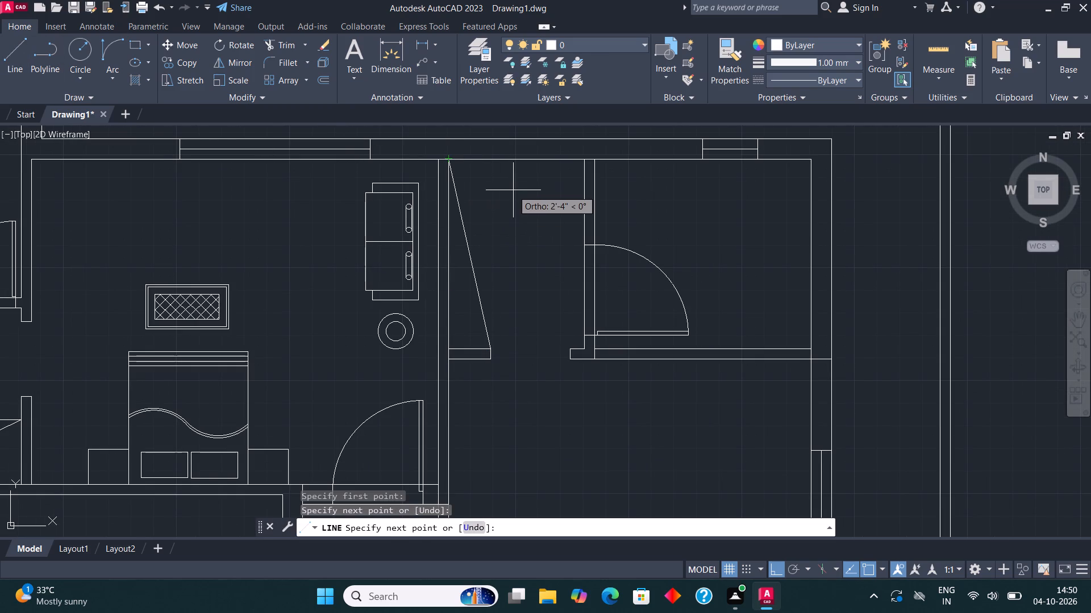
key(F8)
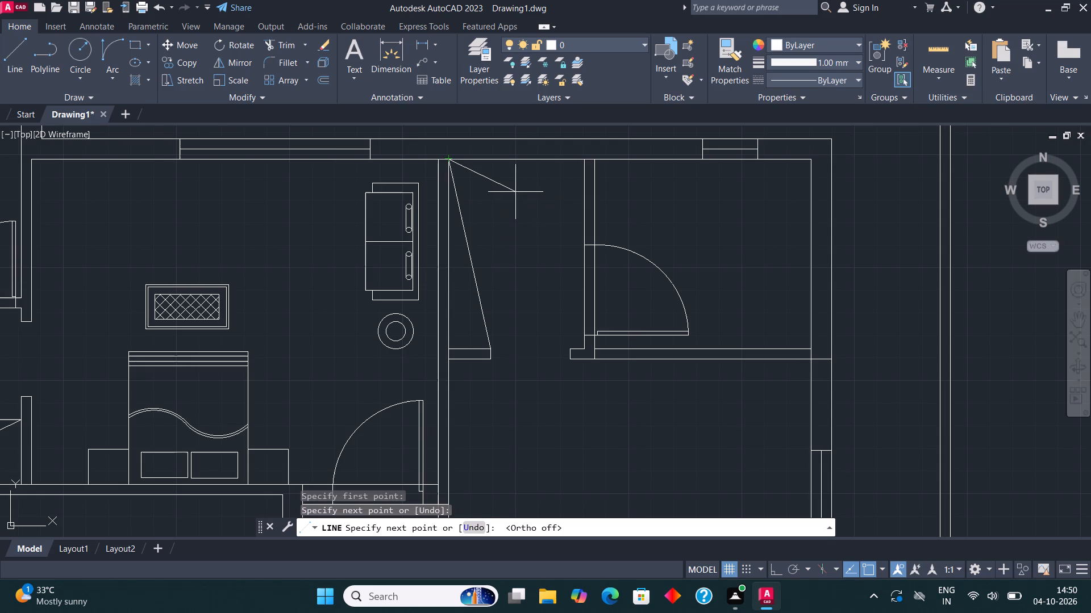
click(585, 230)
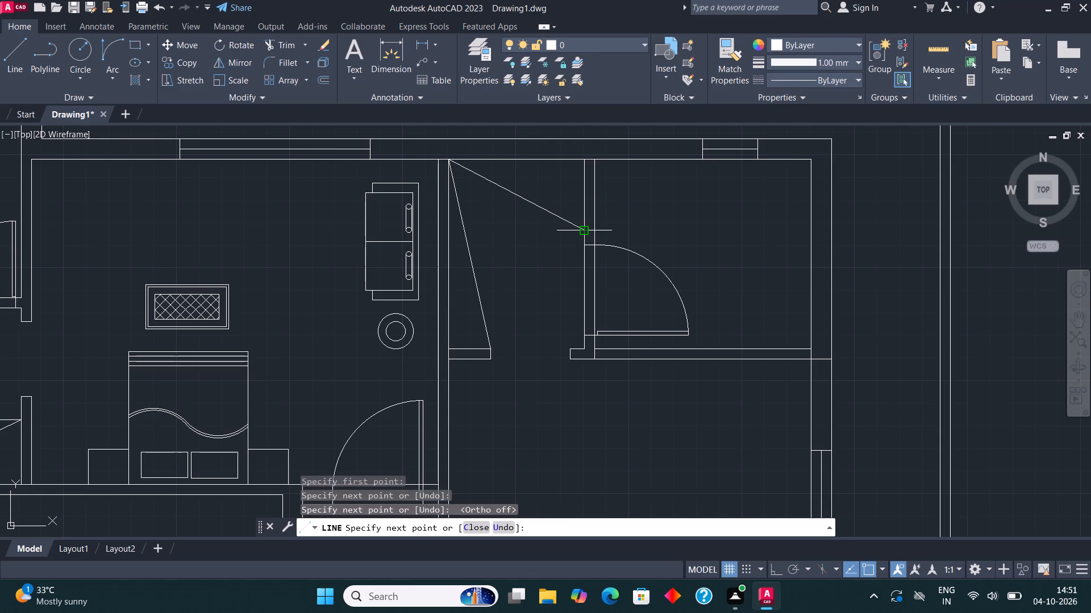
click(505, 241)
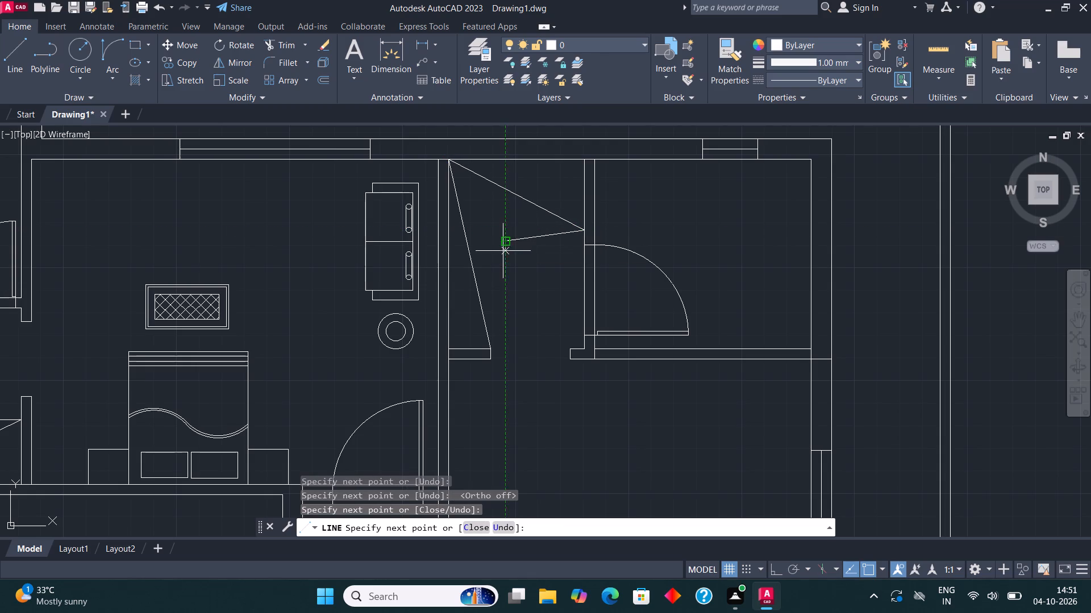
click(489, 346)
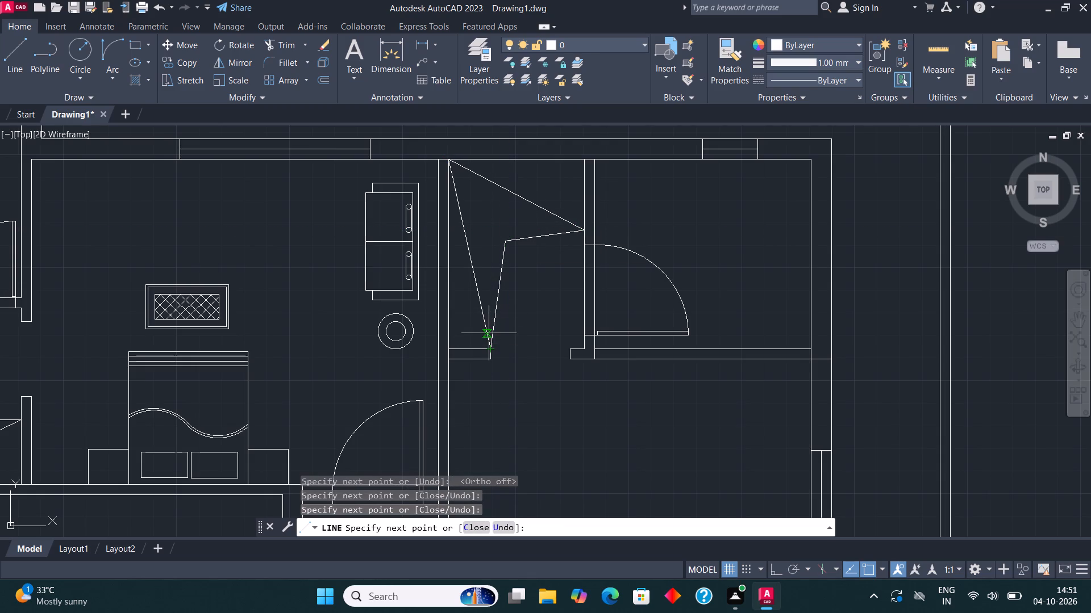
key(Escape)
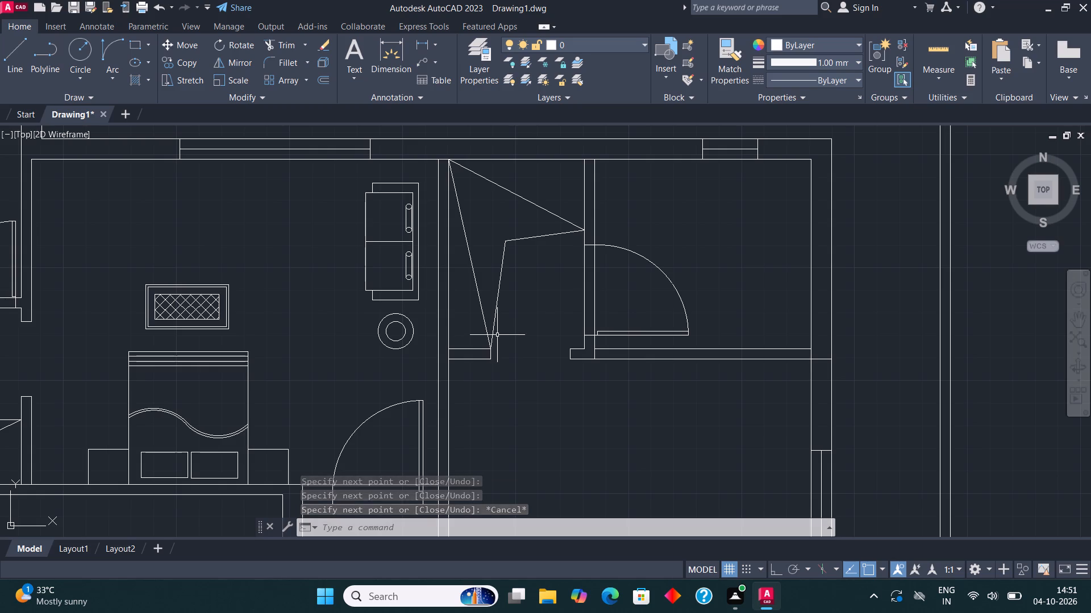
Copy the bed with its pillows, side tables and hatched rectangle into the right-hand bedroom, against its bottom wall near the right corner.
scroll(509, 336, down, 1)
middle_drag(539, 336, 657, 329)
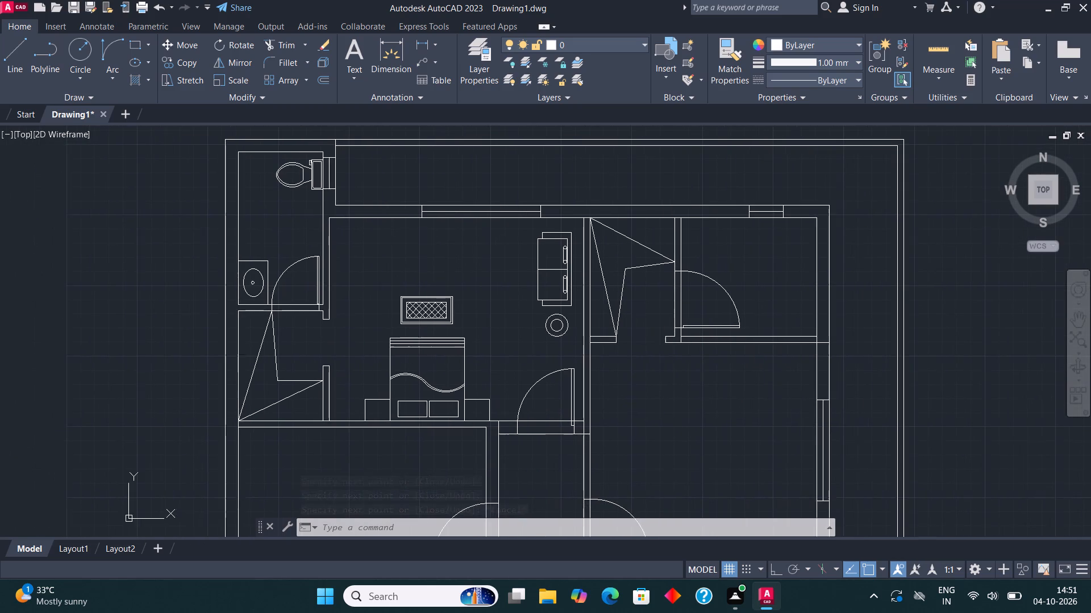
middle_drag(657, 329, 657, 328)
scroll(472, 427, up, 1)
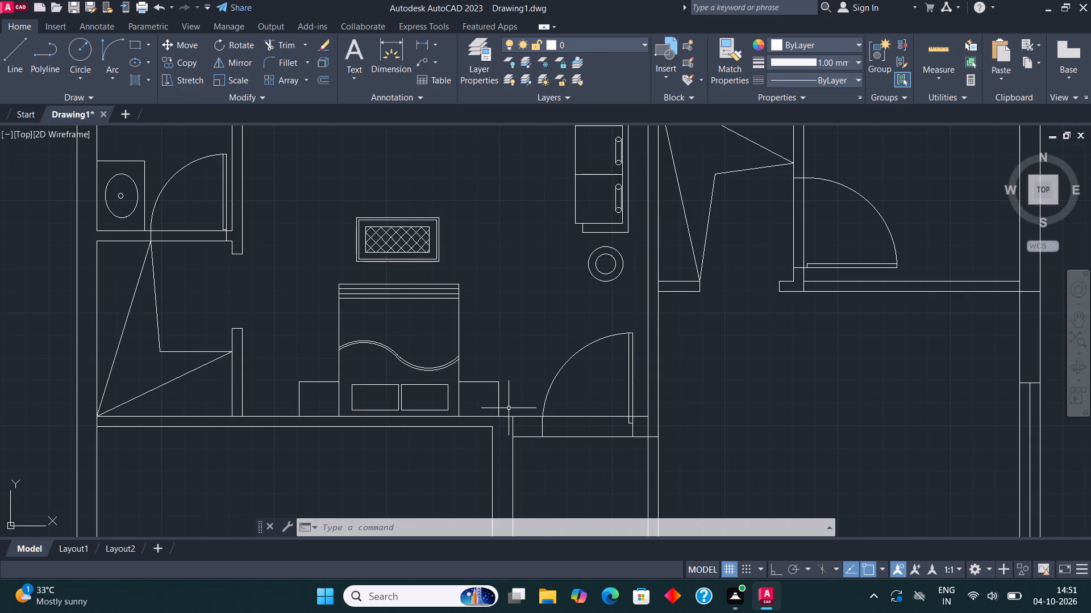
click(509, 408)
click(285, 206)
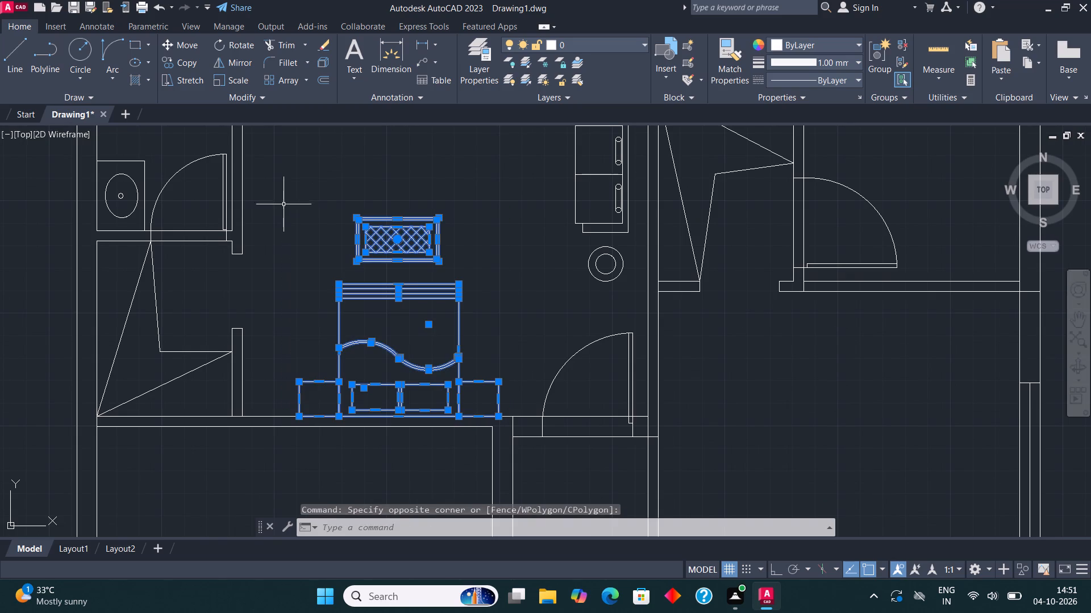
click(182, 58)
click(358, 356)
scroll(356, 357, down, 2)
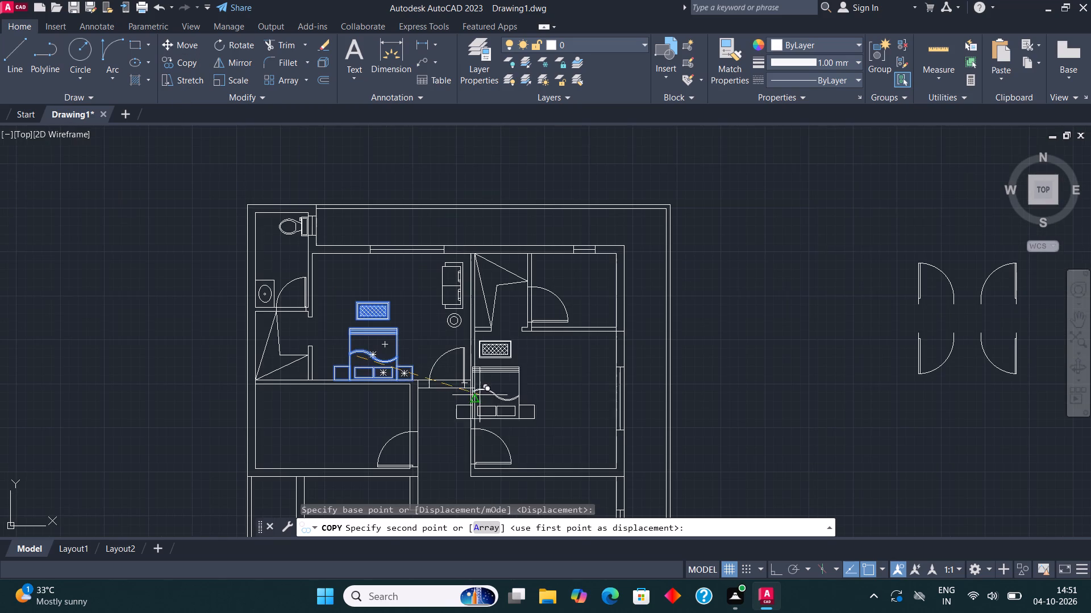
middle_drag(547, 418, 550, 382)
scroll(560, 399, up, 1)
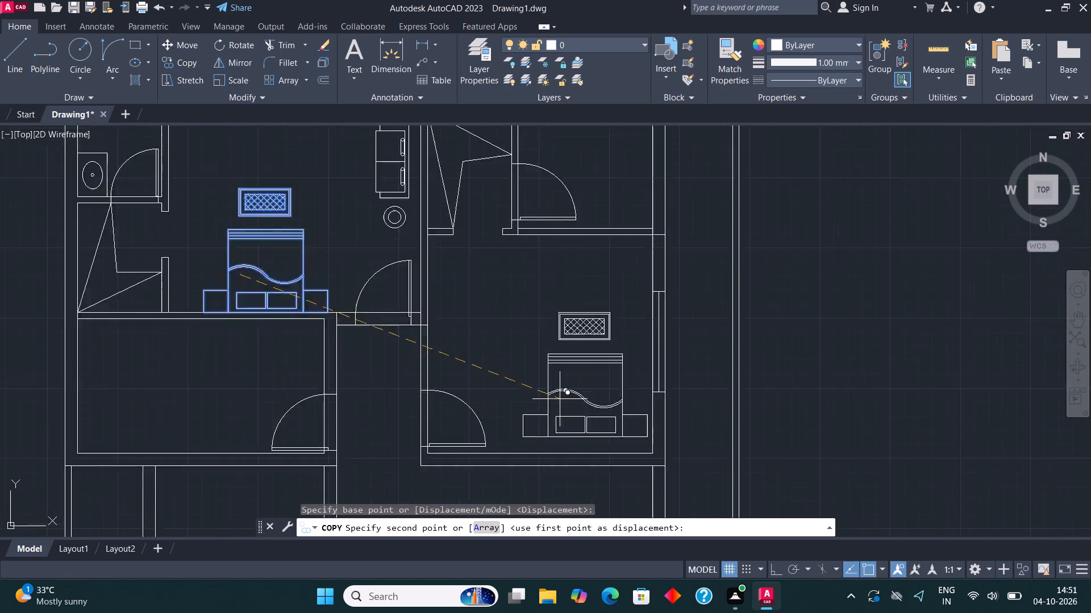
scroll(560, 399, up, 1)
click(545, 421)
scroll(536, 379, down, 1)
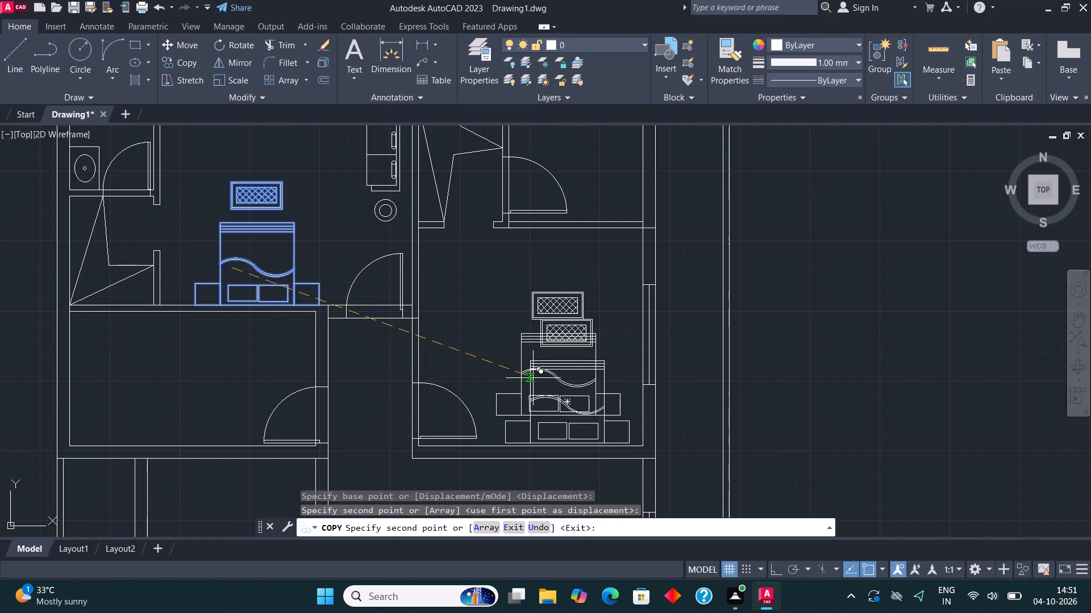
scroll(534, 383, down, 1)
key(Escape)
middle_drag(404, 190, 464, 244)
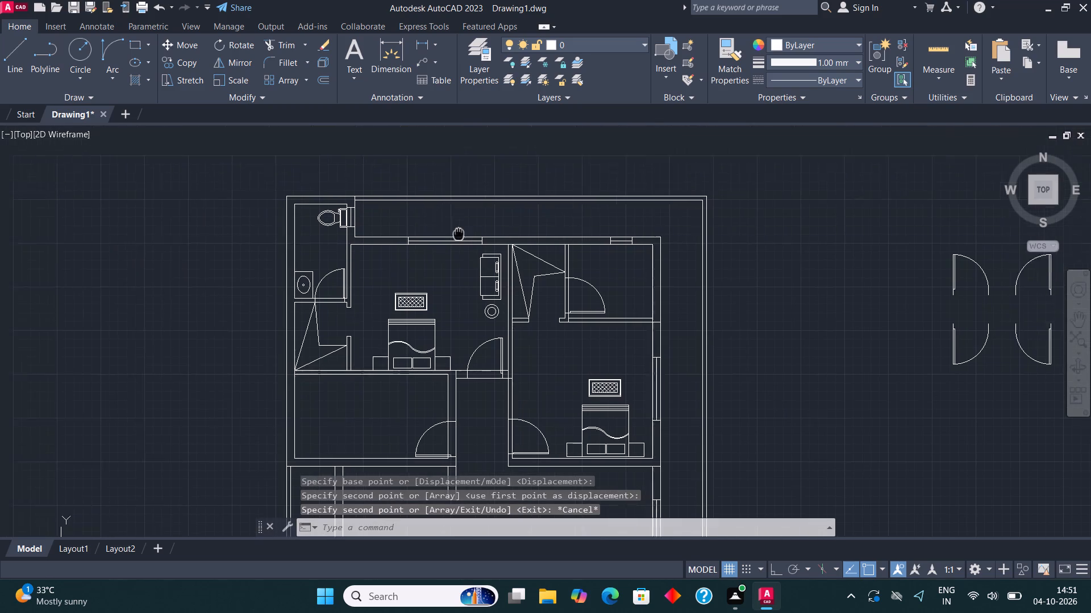
Copy the sofa and round side table from the left-hand bedroom to the empty area east of the building.
middle_drag(464, 244, 467, 251)
scroll(459, 271, up, 3)
scroll(506, 302, down, 1)
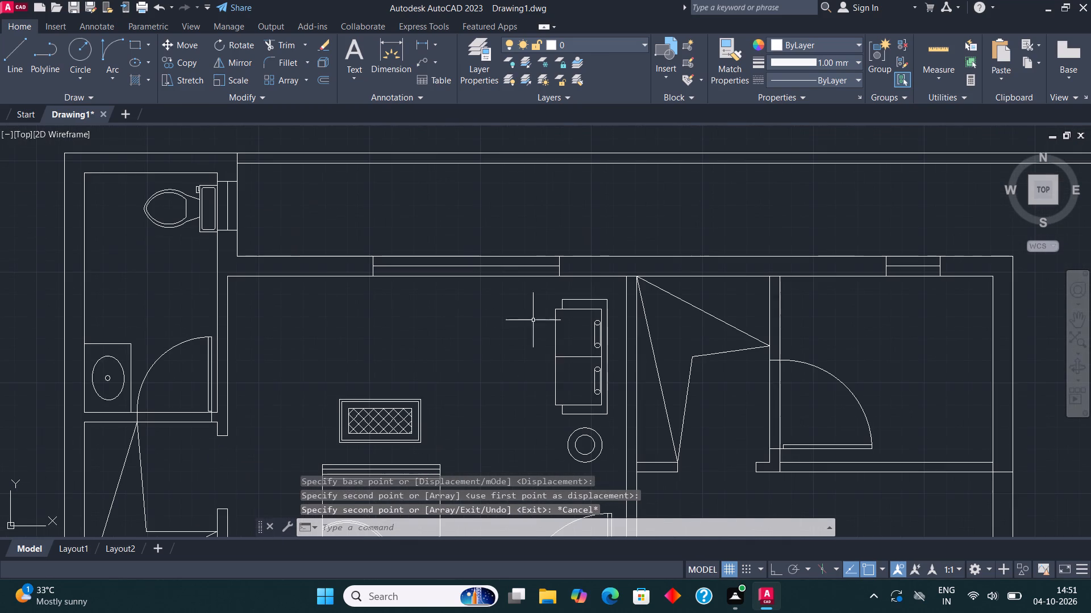
click(611, 470)
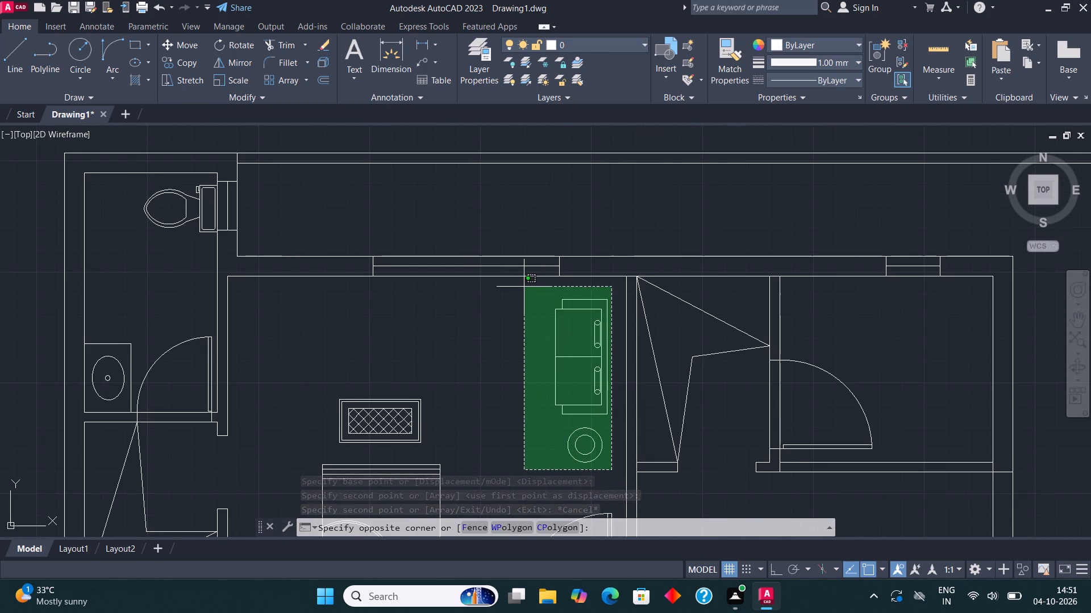
click(522, 285)
click(190, 62)
click(522, 381)
scroll(427, 377, down, 3)
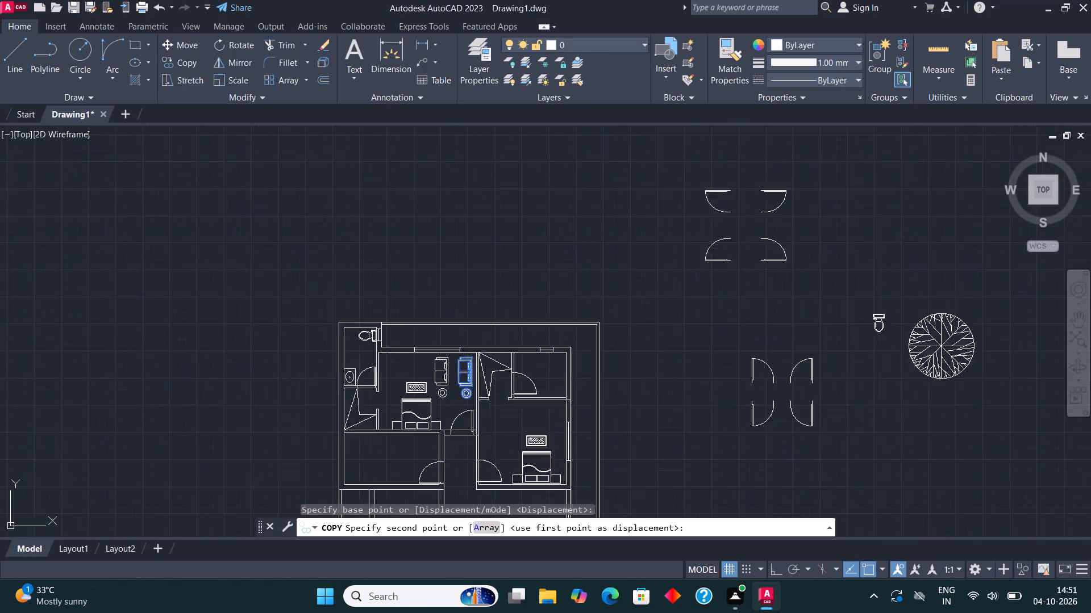
scroll(427, 377, down, 1)
scroll(525, 410, up, 4)
click(647, 408)
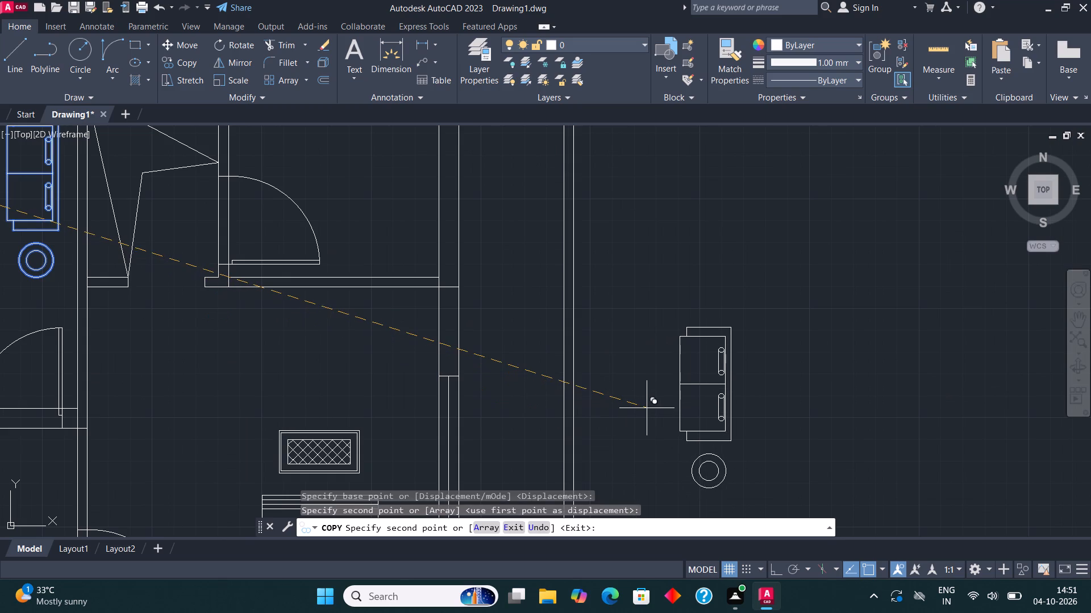
key(Escape)
Rotate the copied sofa and round table half a turn with Ortho on, so the table sits above the sofa.
click(748, 481)
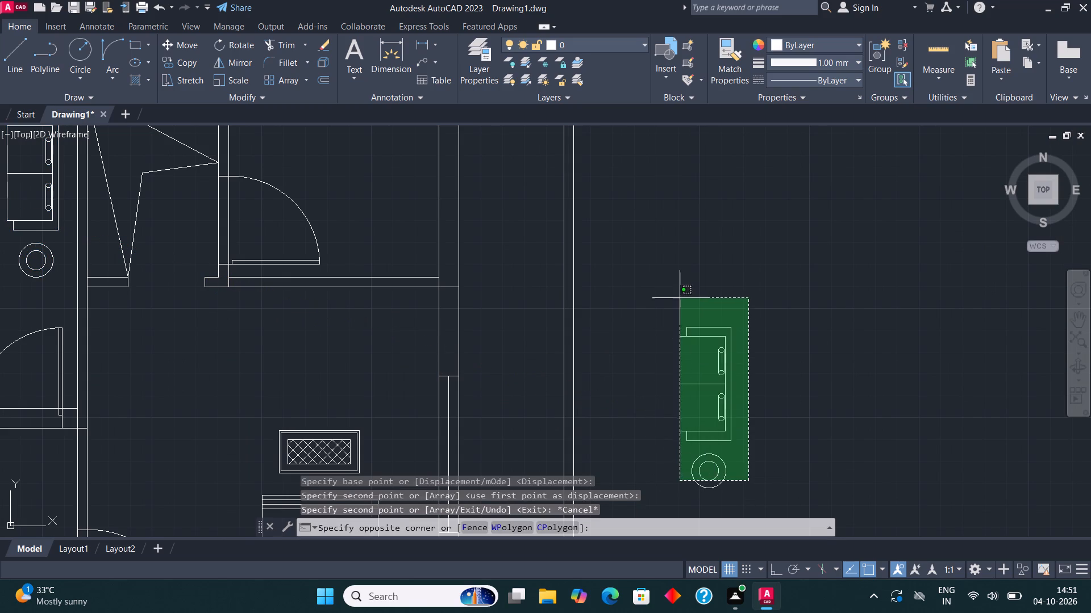
click(678, 304)
scroll(769, 449, down, 2)
middle_drag(747, 436, 638, 375)
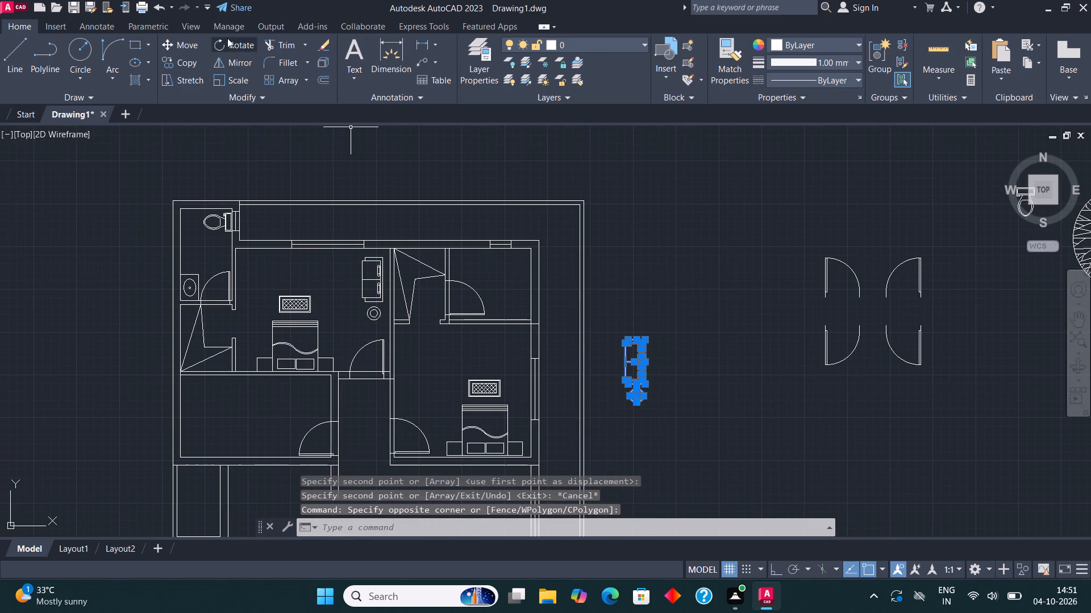
click(228, 37)
click(650, 325)
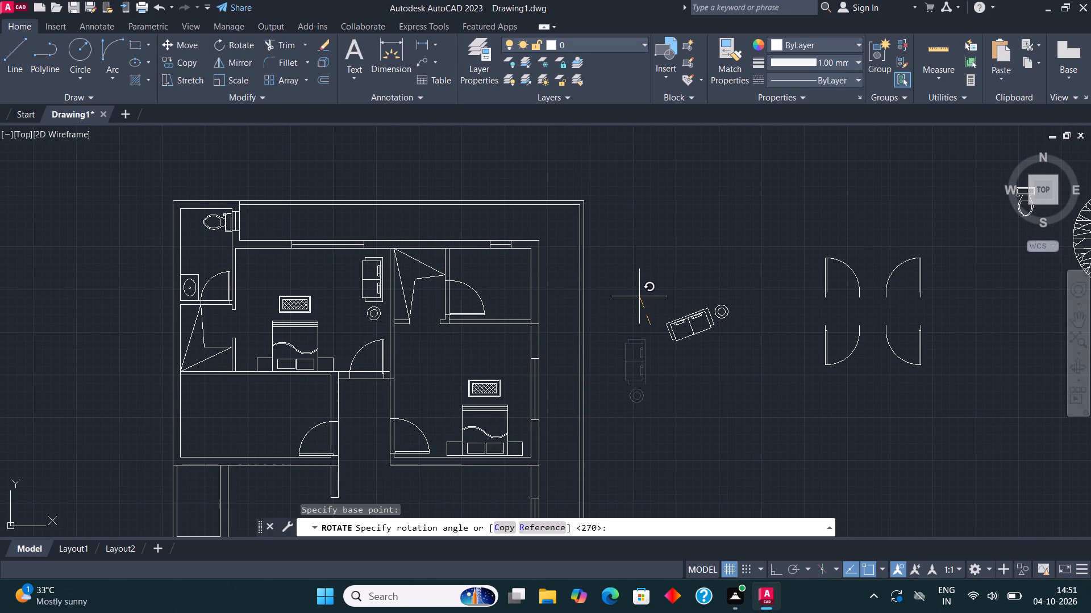
key(F8)
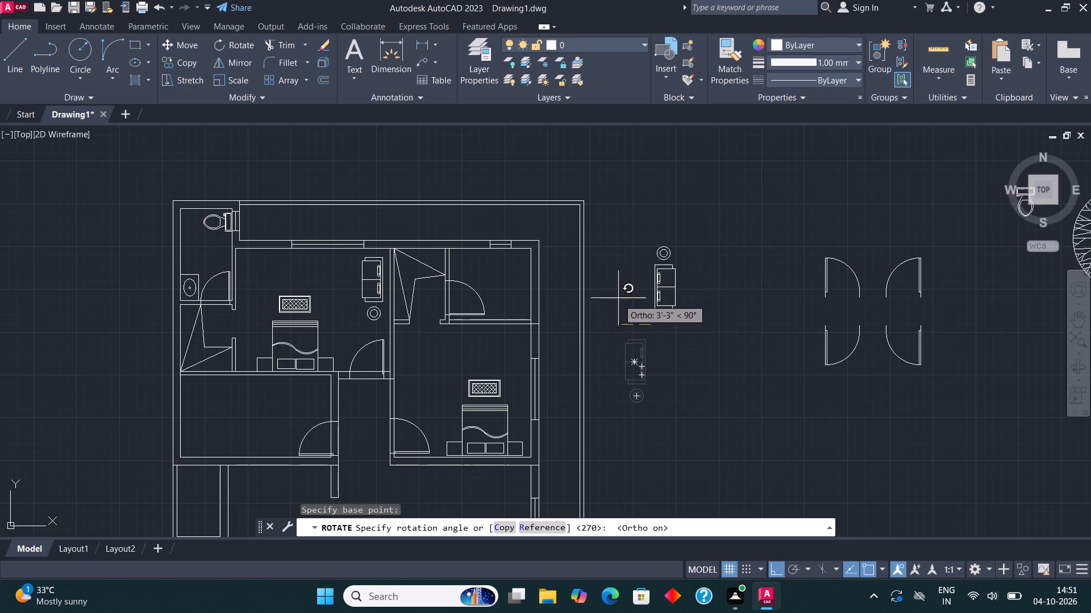
click(618, 306)
Move the rotated sofa and round table into the right-hand bedroom, beside its west wall above the door, with Ortho off.
drag(685, 369, 681, 348)
click(660, 188)
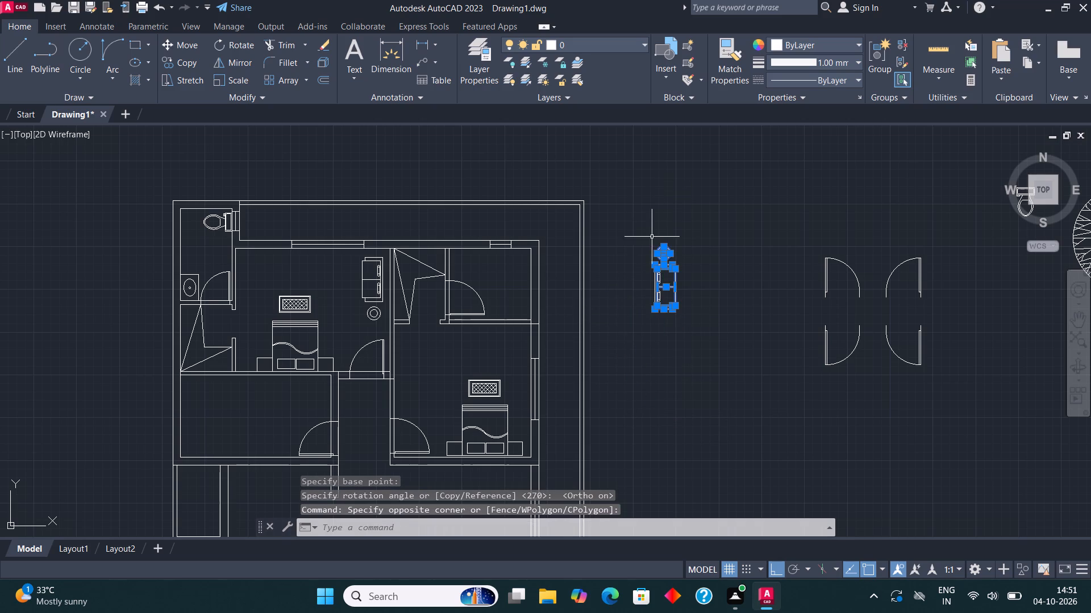
drag(717, 415, 681, 338)
click(635, 213)
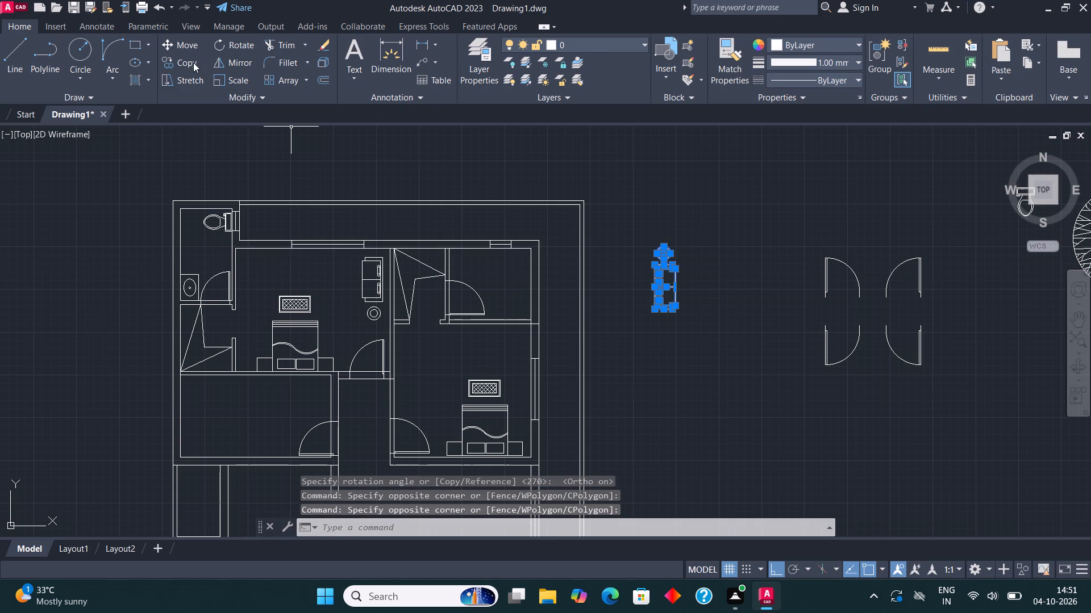
click(190, 43)
click(686, 280)
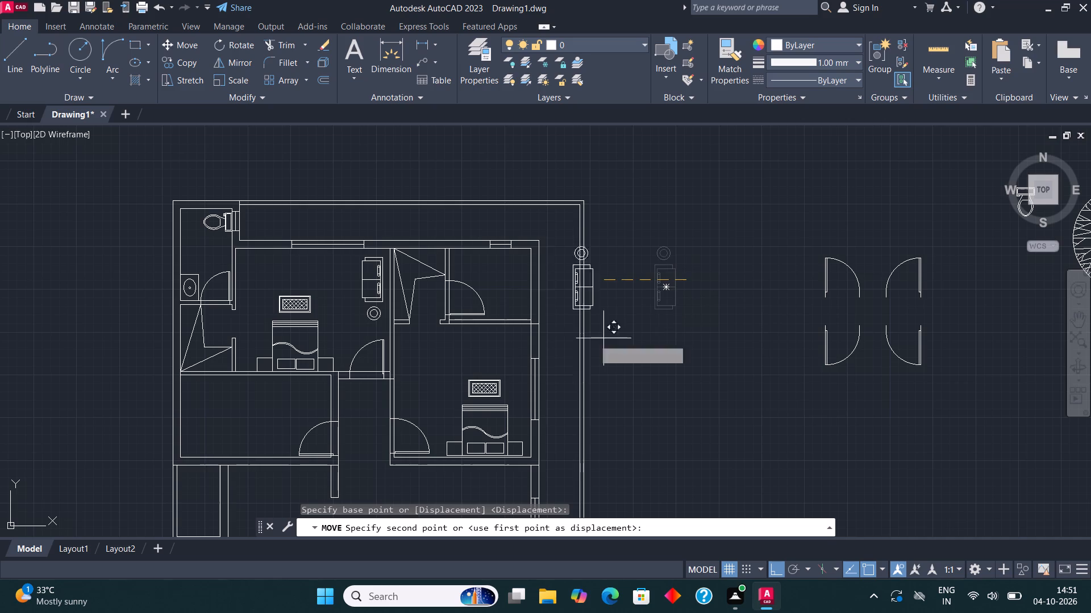
key(F8)
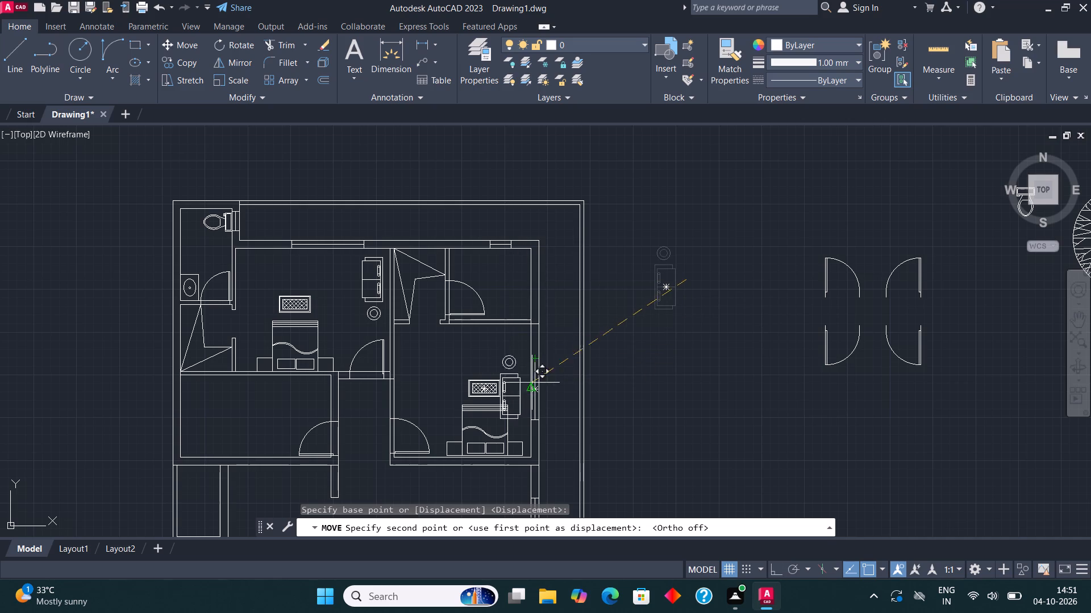
middle_drag(601, 379, 631, 377)
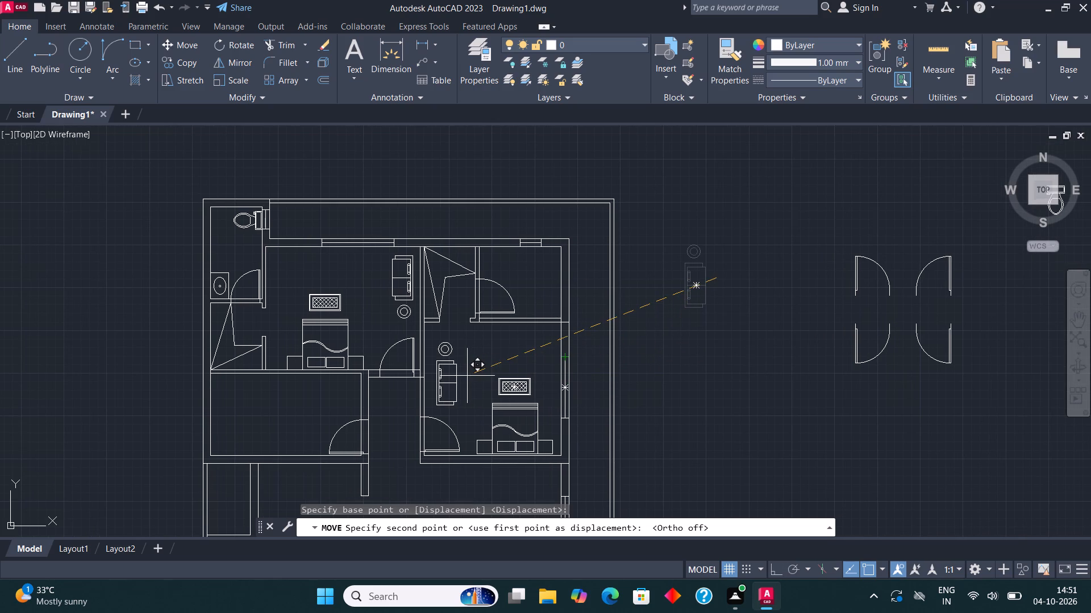
scroll(455, 358, up, 2)
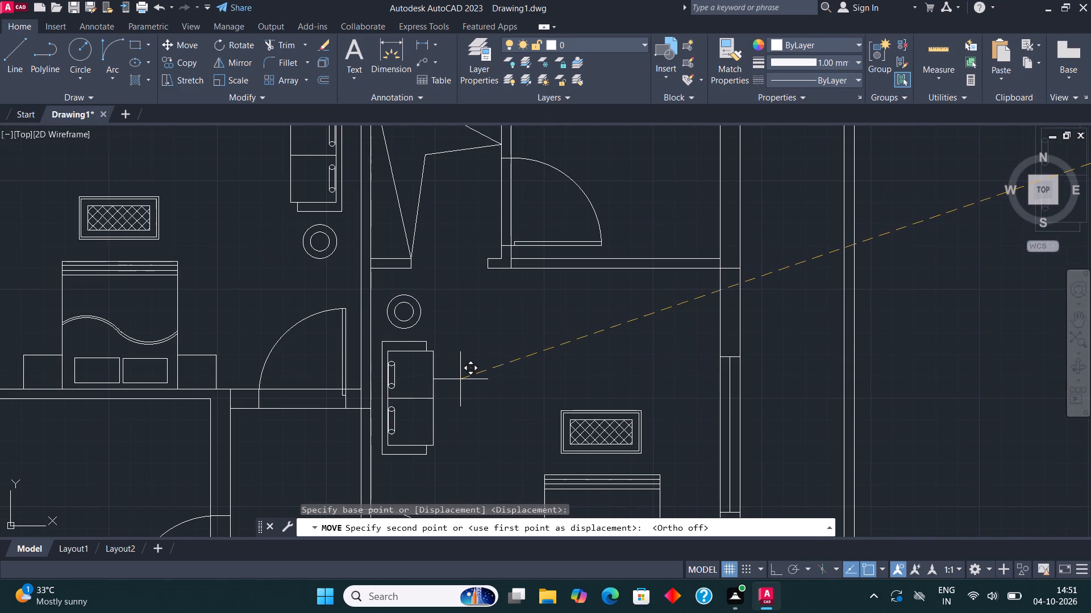
click(459, 401)
key(Escape)
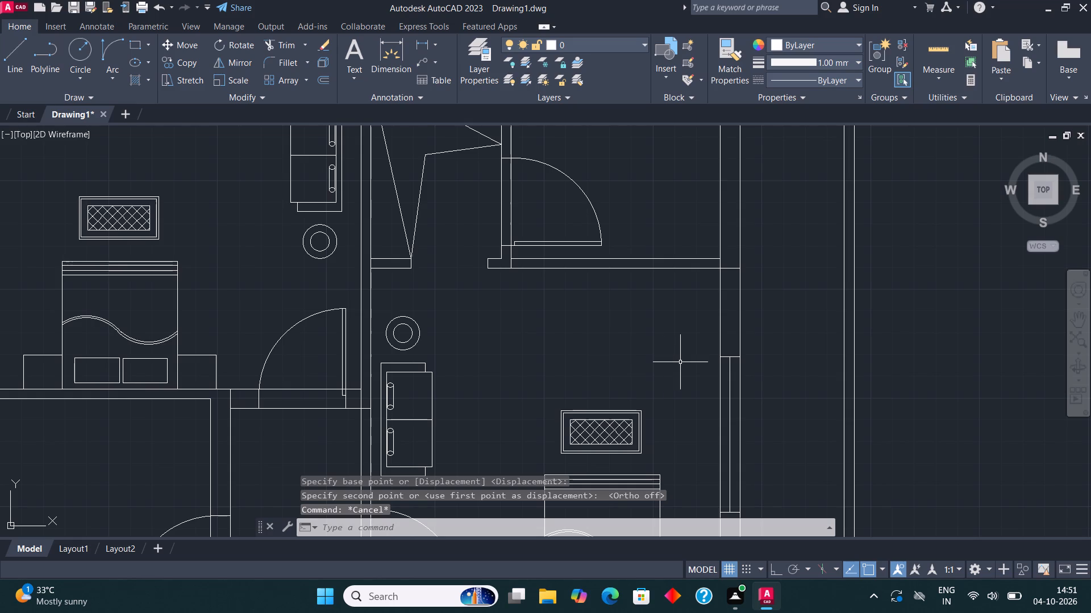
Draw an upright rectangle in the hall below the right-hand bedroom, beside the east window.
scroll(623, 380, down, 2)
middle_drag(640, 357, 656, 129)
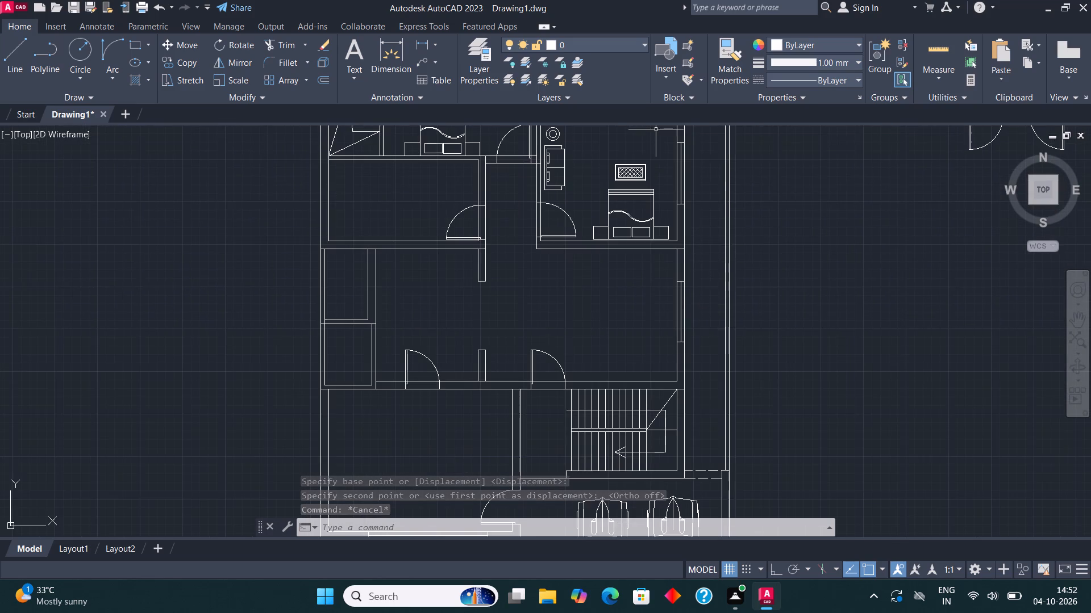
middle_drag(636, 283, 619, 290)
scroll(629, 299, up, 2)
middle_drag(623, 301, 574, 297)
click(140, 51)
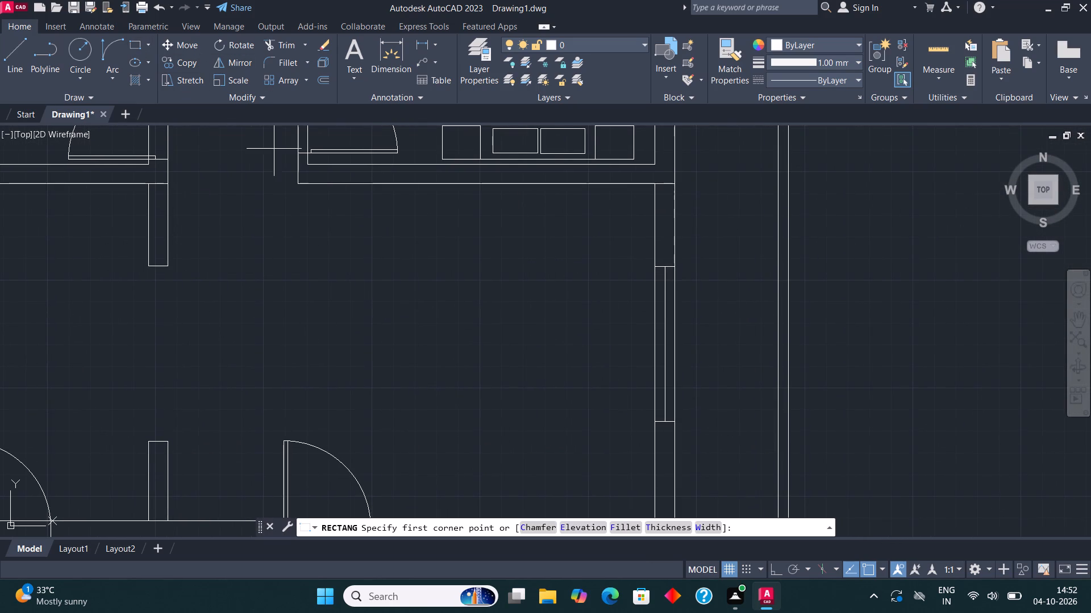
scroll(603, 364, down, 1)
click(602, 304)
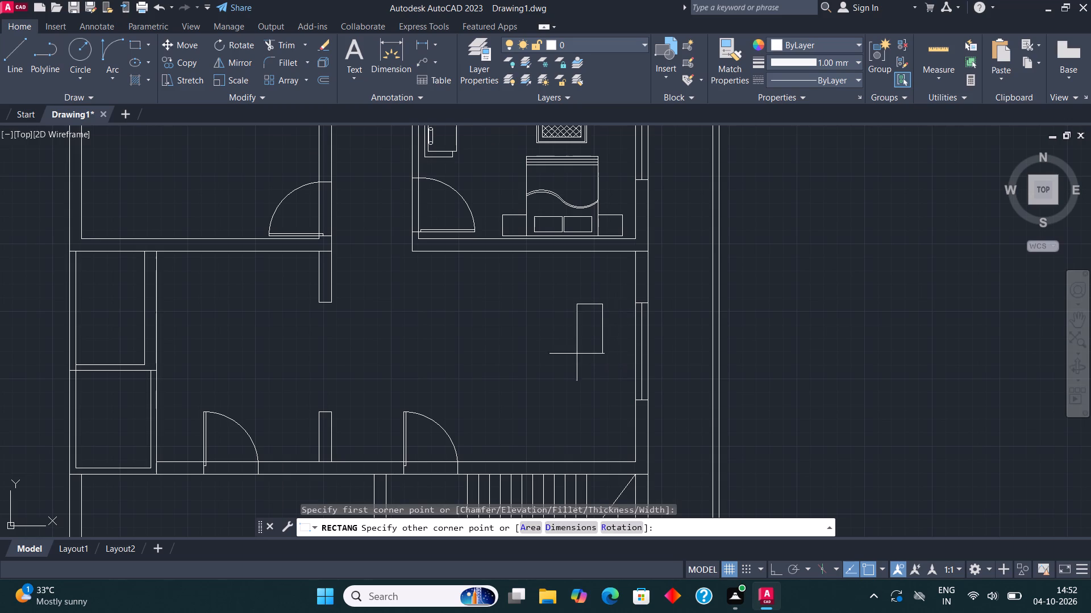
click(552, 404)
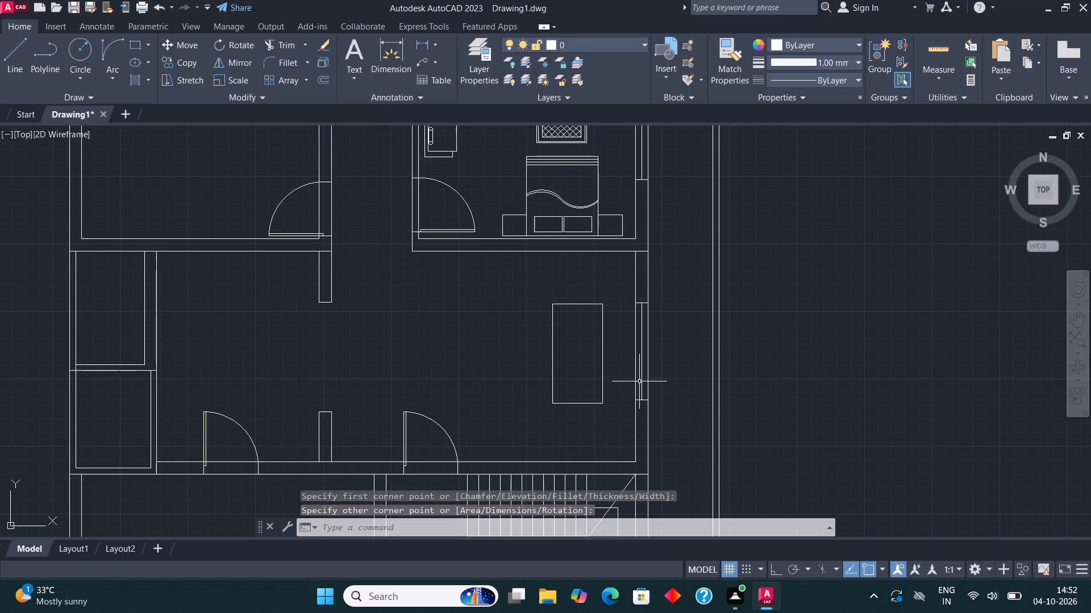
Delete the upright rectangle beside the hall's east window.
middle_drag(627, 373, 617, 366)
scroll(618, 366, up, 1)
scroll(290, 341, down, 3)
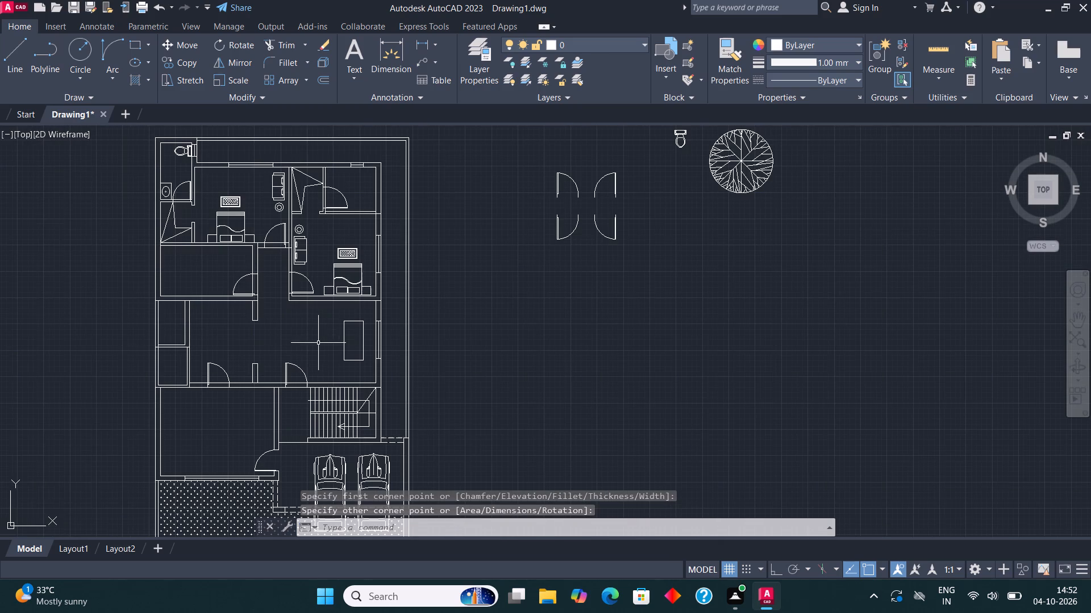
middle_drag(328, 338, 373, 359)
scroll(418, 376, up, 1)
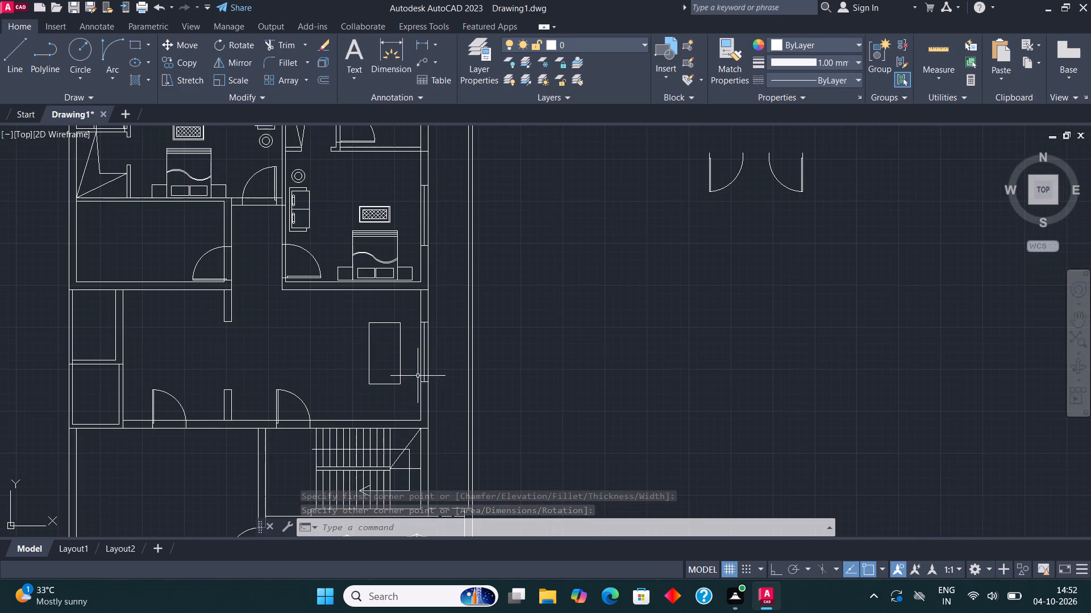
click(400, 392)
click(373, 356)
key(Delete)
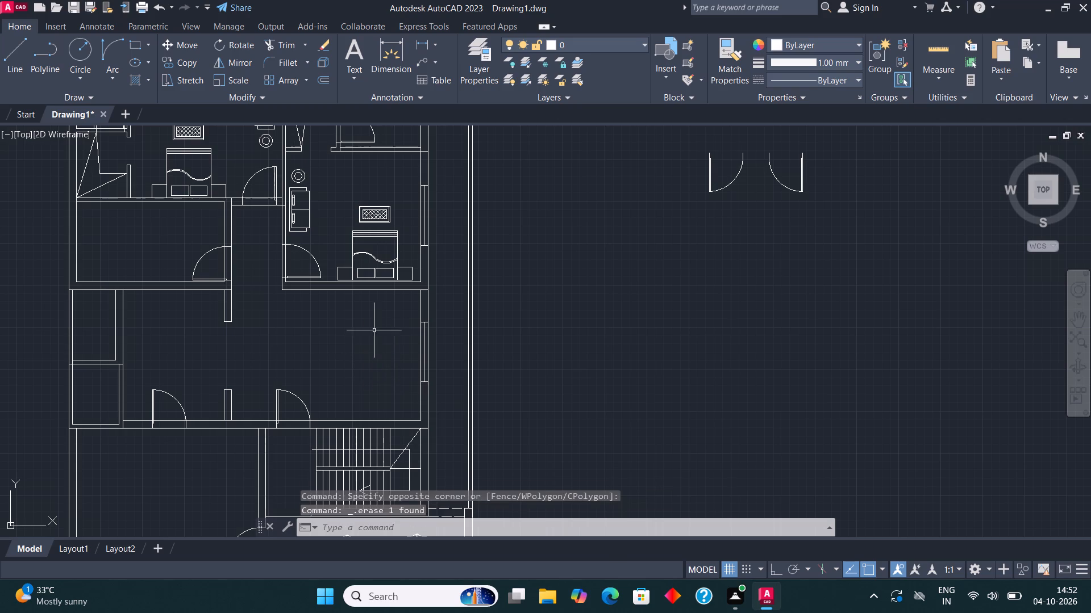
Copy the right-hand bedroom's sofa, without the round table, into the middle of the hall below.
middle_drag(376, 329, 481, 471)
scroll(397, 361, up, 3)
click(464, 443)
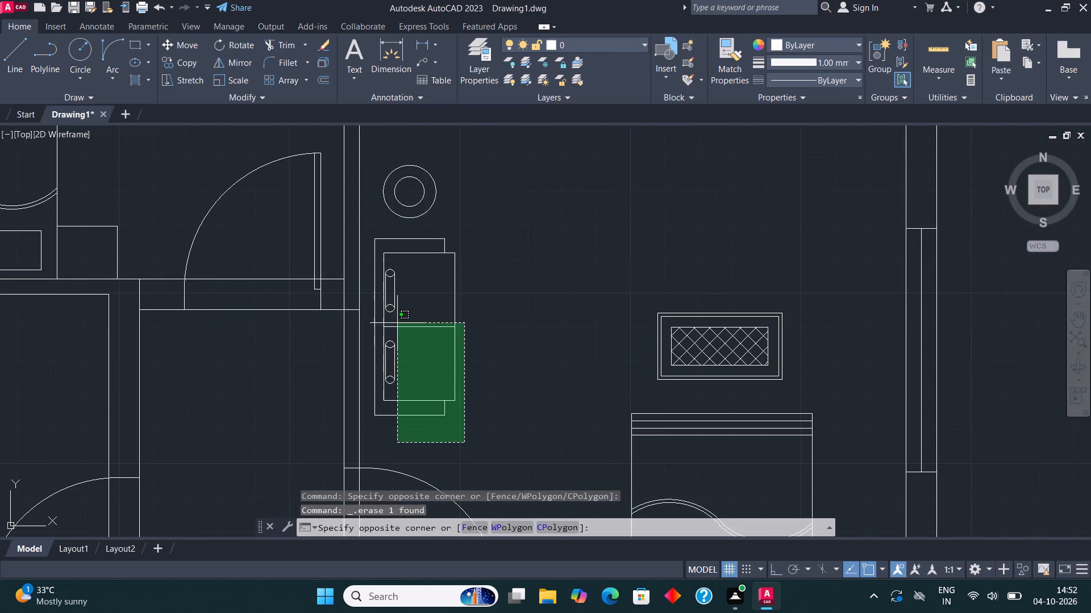
click(366, 234)
click(178, 61)
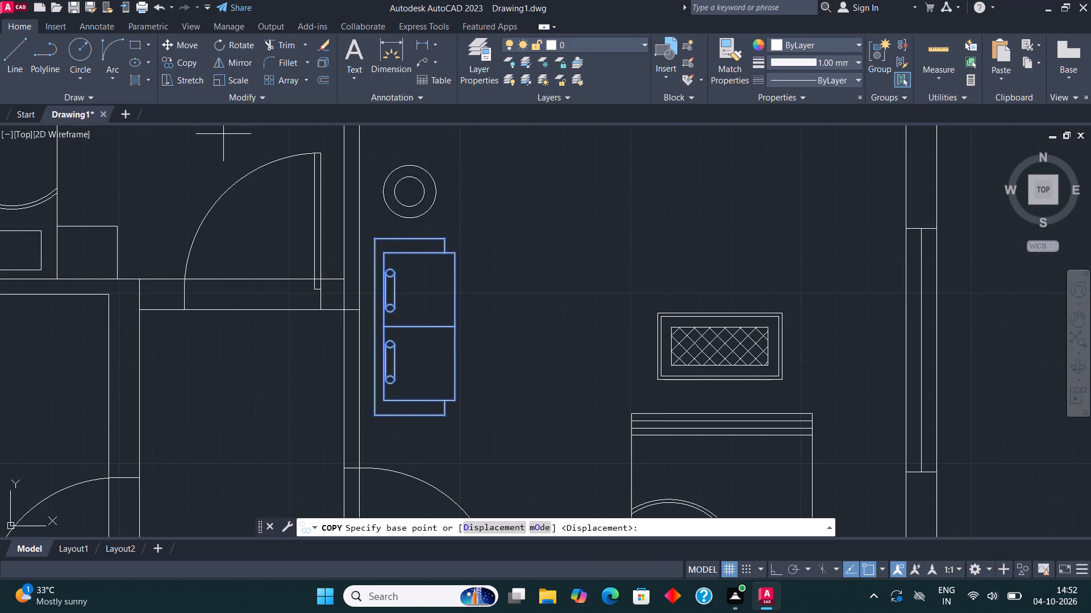
click(371, 292)
scroll(422, 271, down, 3)
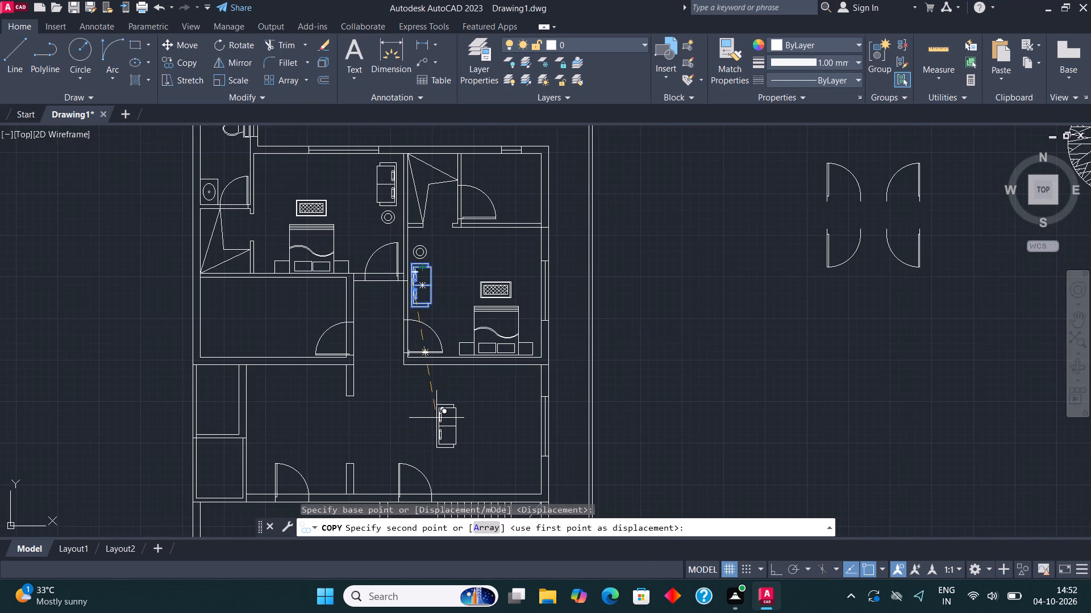
scroll(428, 395, up, 1)
scroll(429, 398, down, 2)
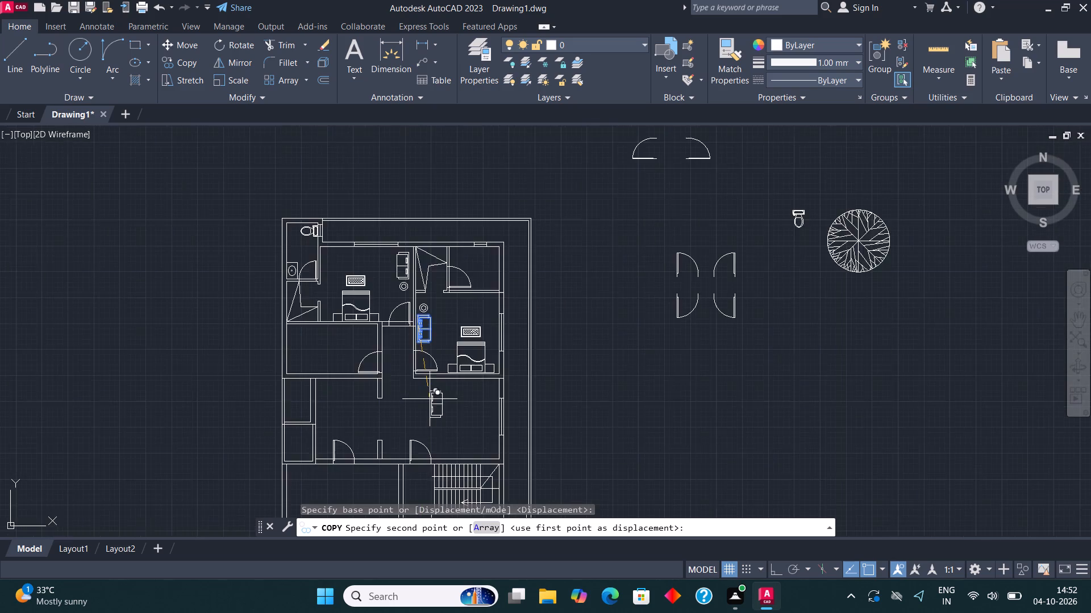
scroll(430, 407, up, 2)
click(431, 410)
key(Escape)
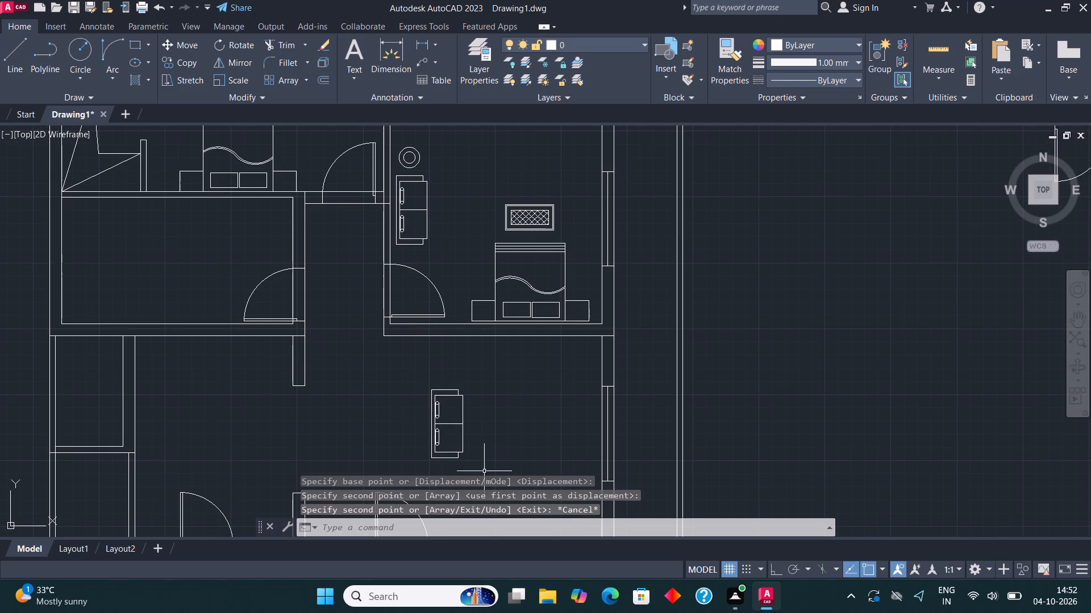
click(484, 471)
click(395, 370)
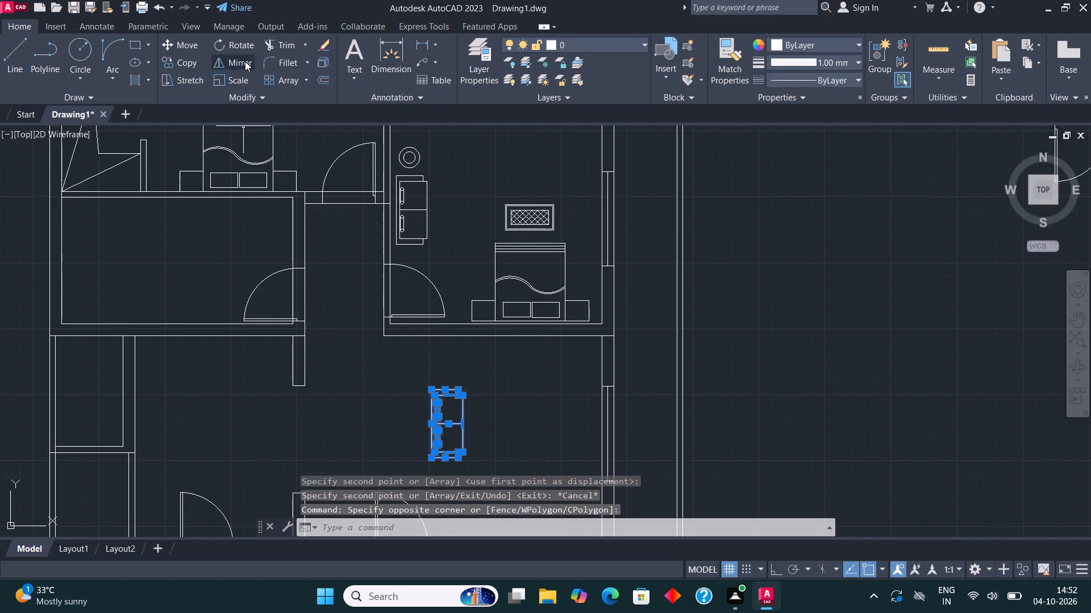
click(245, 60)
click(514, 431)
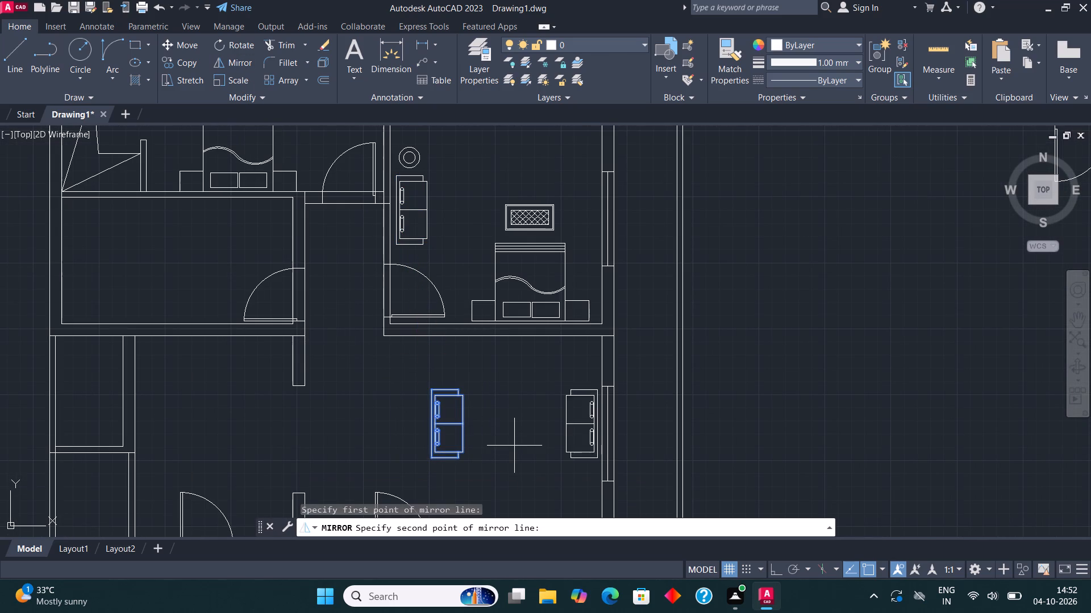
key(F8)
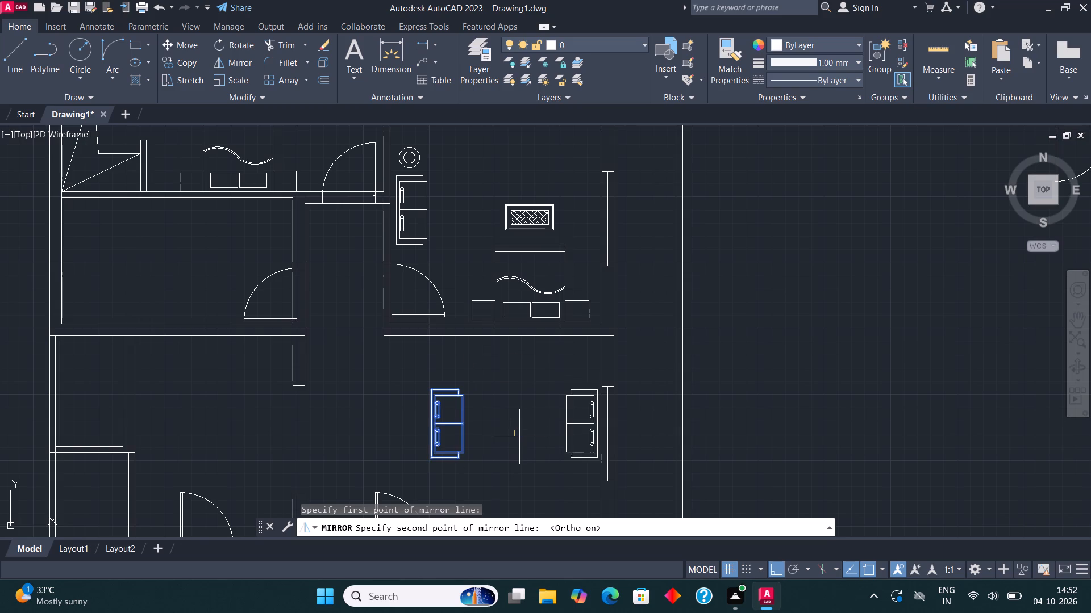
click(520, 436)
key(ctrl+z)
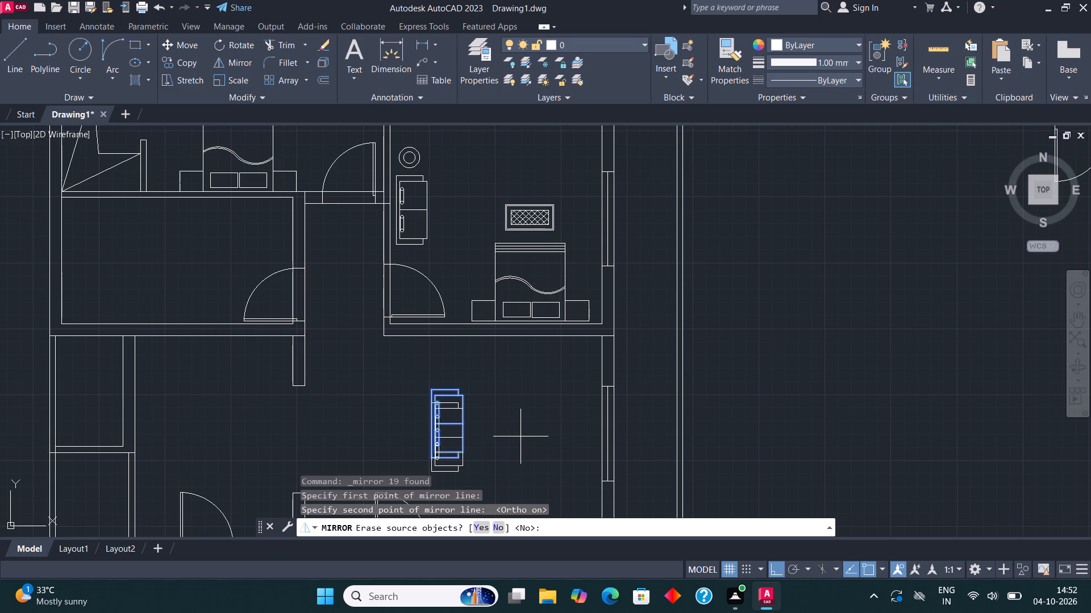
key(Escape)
Mirror the hall sofa across a vertical line toward the east window with Ortho on, keeping the source sofa.
click(469, 472)
click(400, 368)
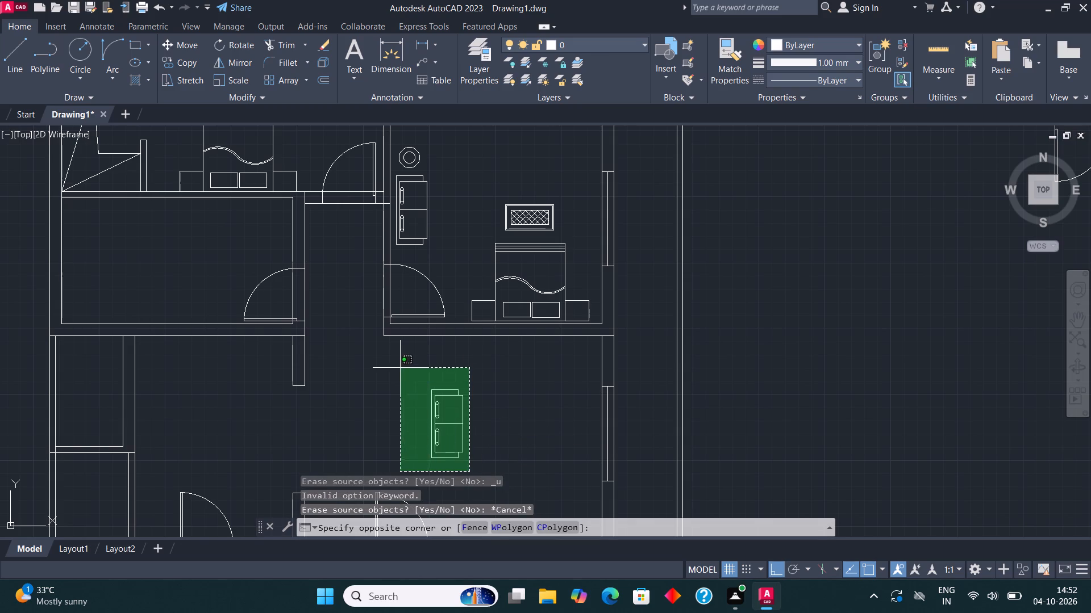
click(235, 54)
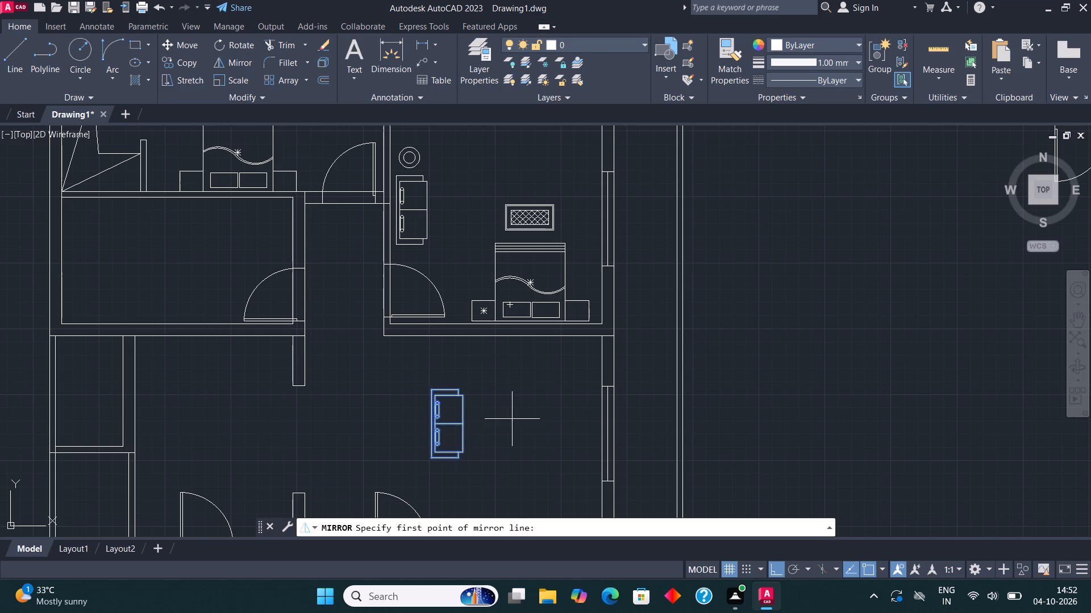
click(512, 427)
click(515, 438)
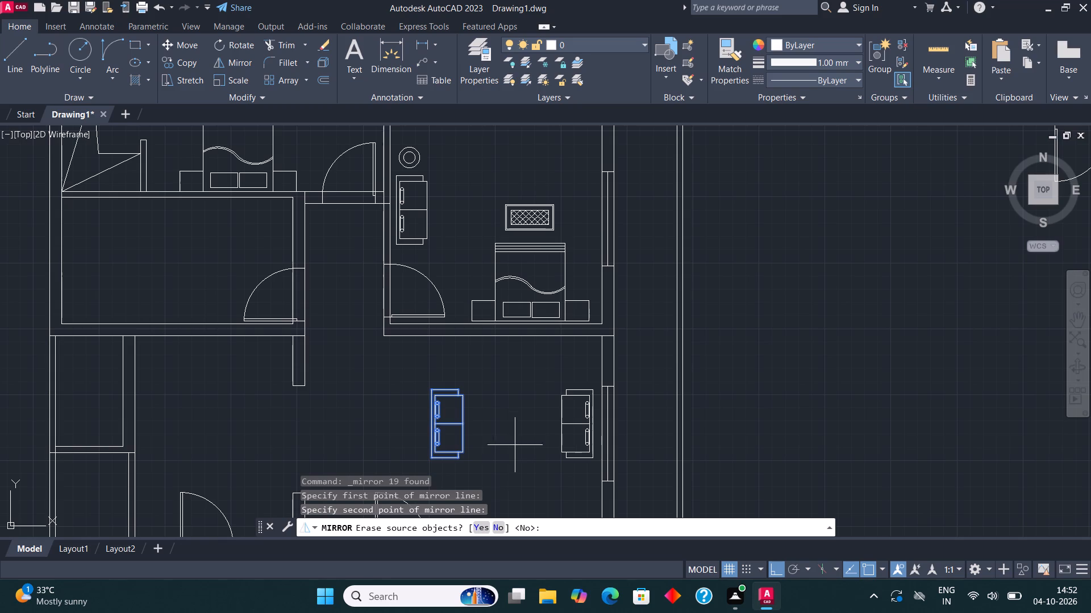
click(498, 528)
middle_drag(583, 477, 606, 458)
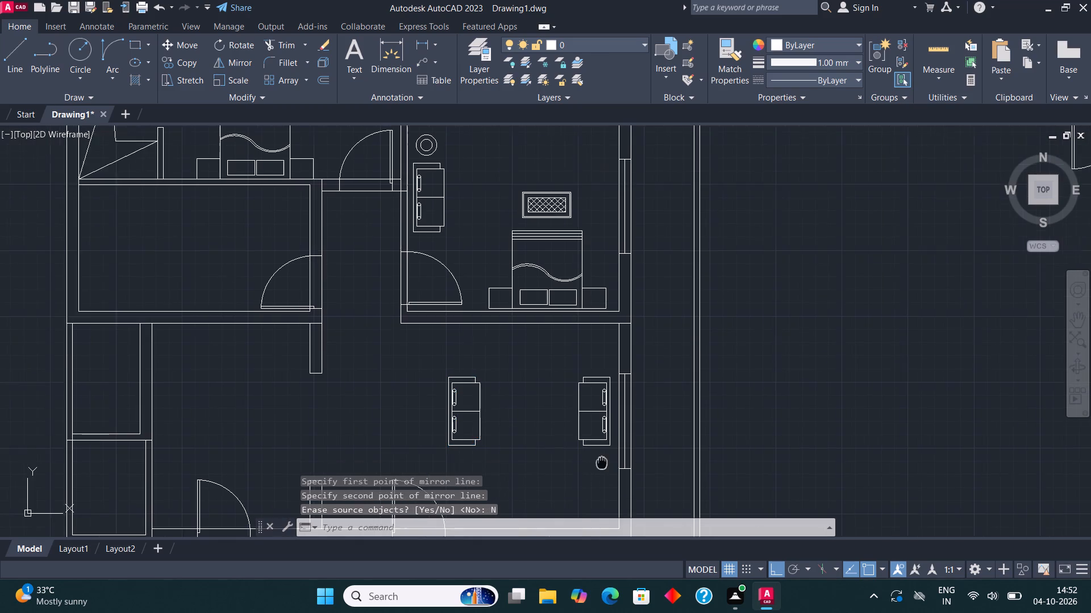
Copy the hall's west sofa into the empty space outside the plan's east boundary wall.
middle_drag(606, 458, 610, 443)
scroll(504, 459, up, 1)
click(490, 412)
click(417, 278)
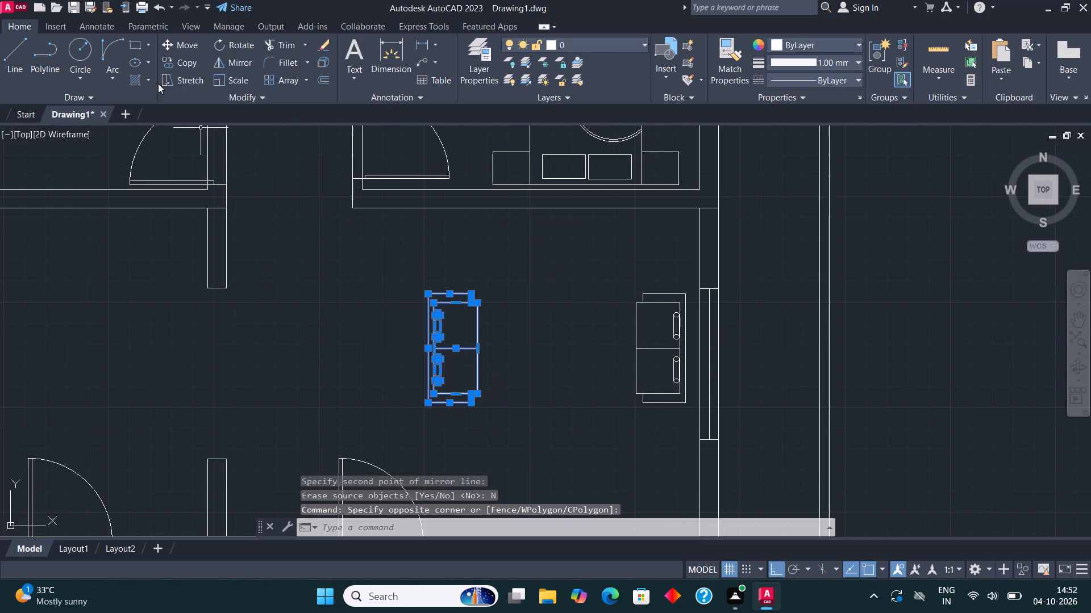
click(196, 58)
click(438, 347)
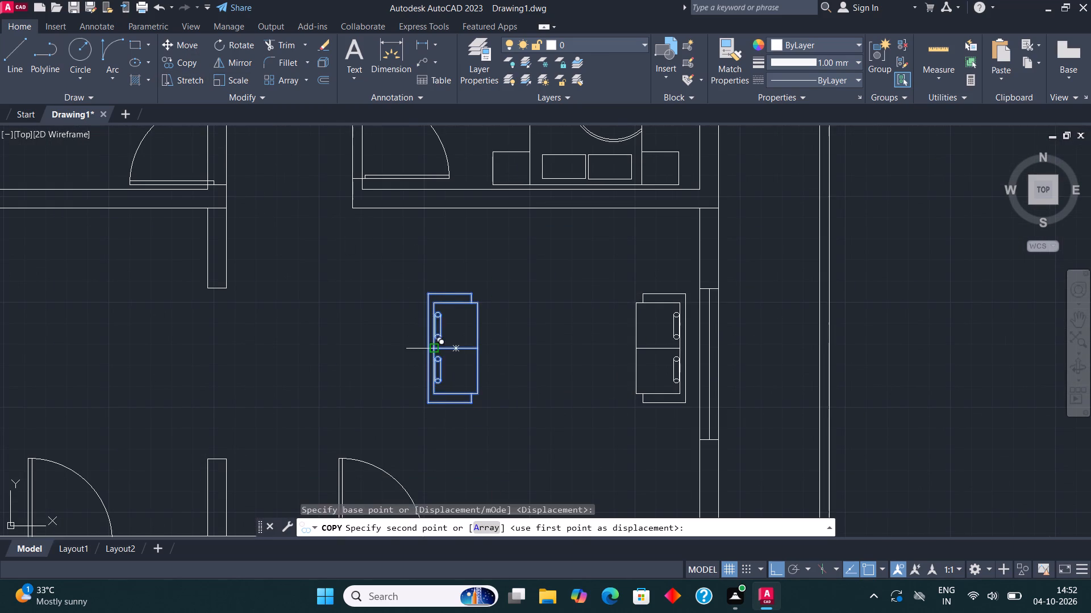
scroll(370, 373, down, 3)
scroll(531, 381, up, 2)
click(531, 381)
key(Escape)
Rotate the sofa copy outside the plan by 90° so its back faces south.
drag(572, 420, 555, 388)
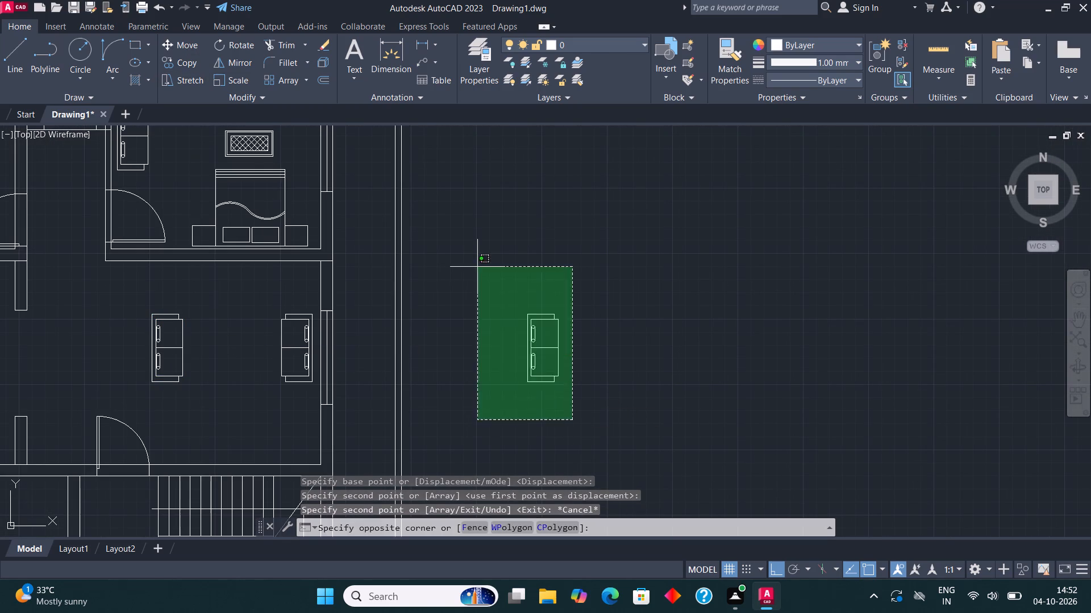
click(477, 267)
click(239, 51)
click(572, 334)
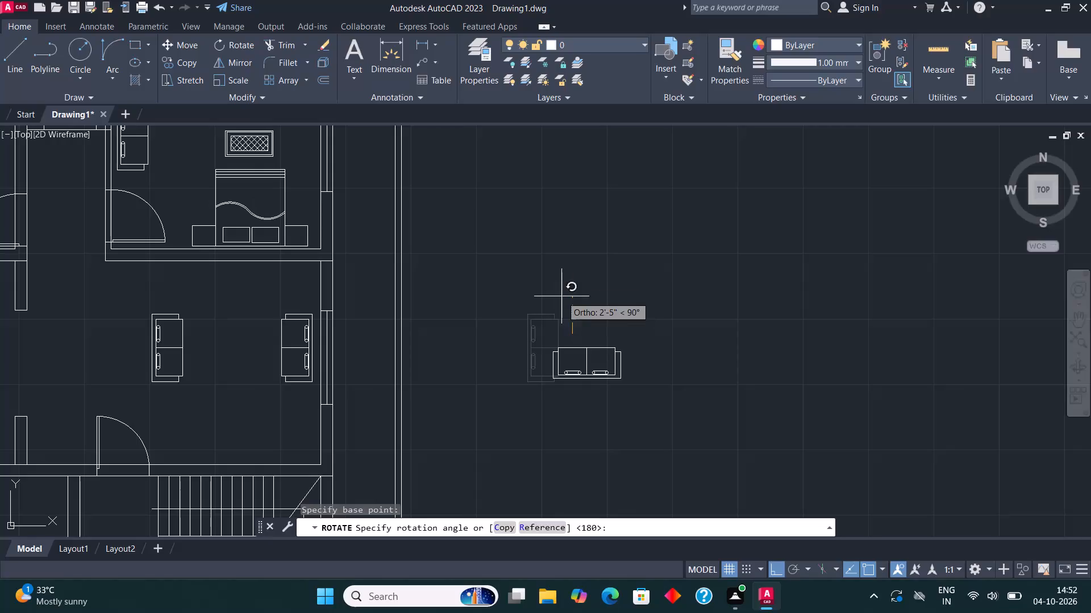
click(554, 282)
Move the rotated sofa into the hall with Ortho off, placing it south of and between the two facing sofas.
drag(644, 397, 639, 388)
drag(536, 301, 526, 284)
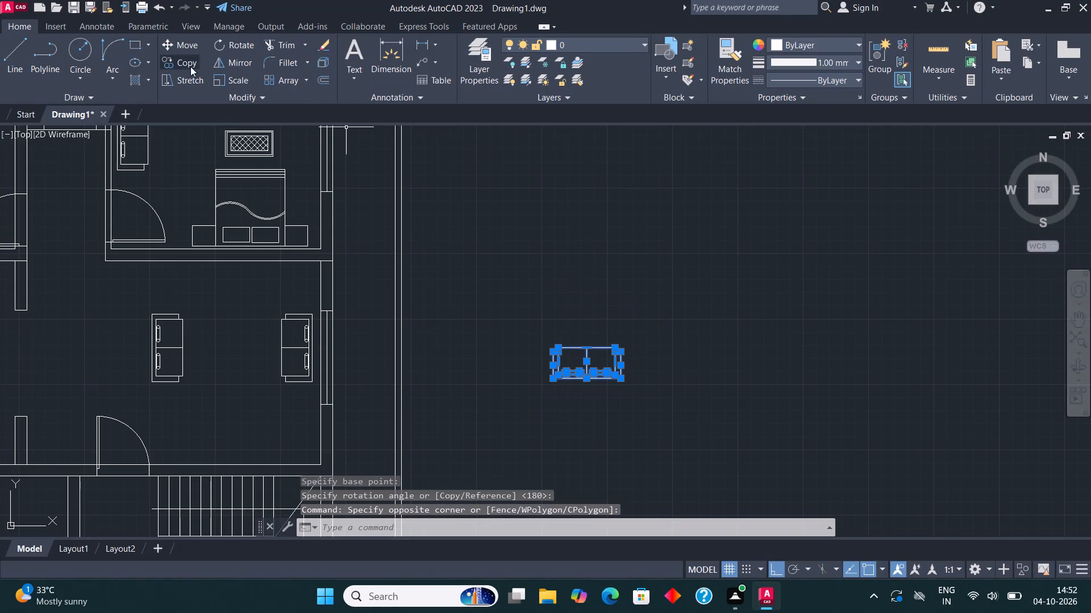
click(190, 41)
drag(583, 345, 591, 351)
scroll(653, 384, down, 3)
scroll(528, 366, up, 3)
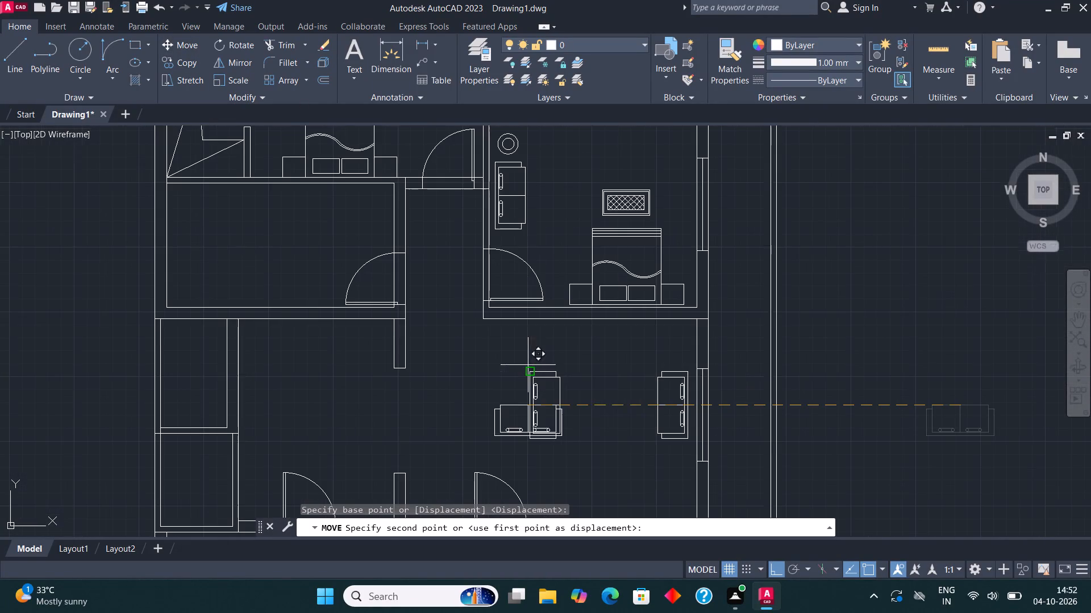
key(F8)
scroll(571, 398, down, 1)
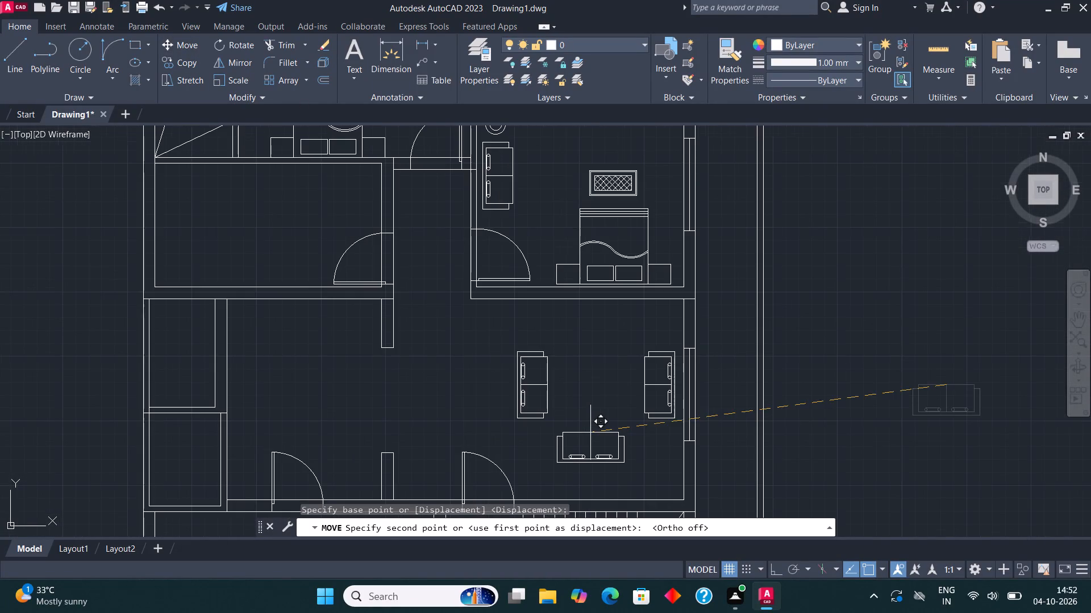
scroll(590, 433, up, 2)
click(597, 426)
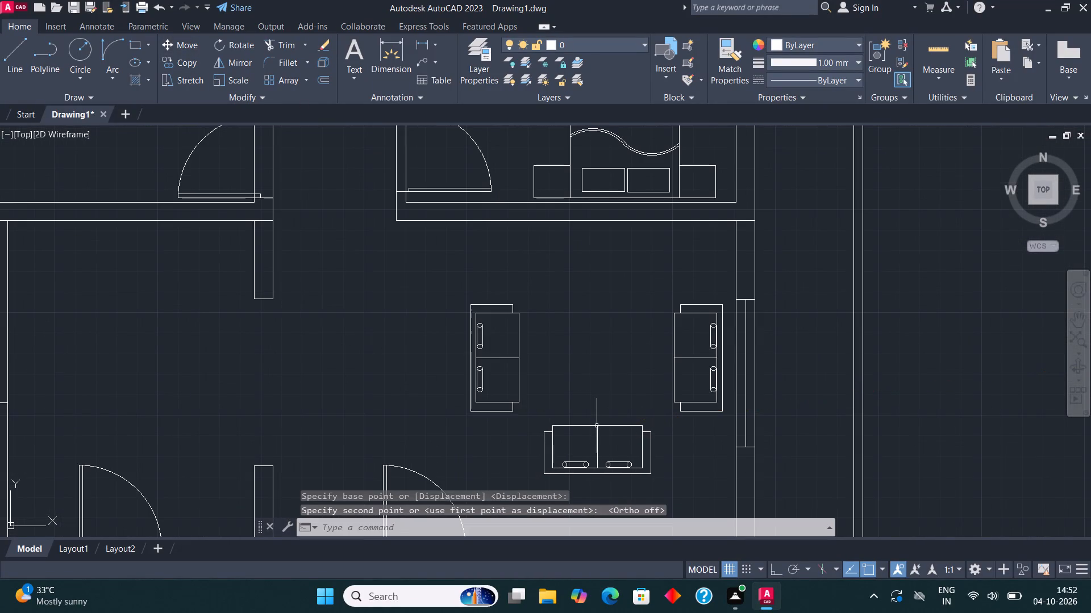
Draw a horizontal rectangular coffee table in the hall between the two facing sofas.
click(131, 43)
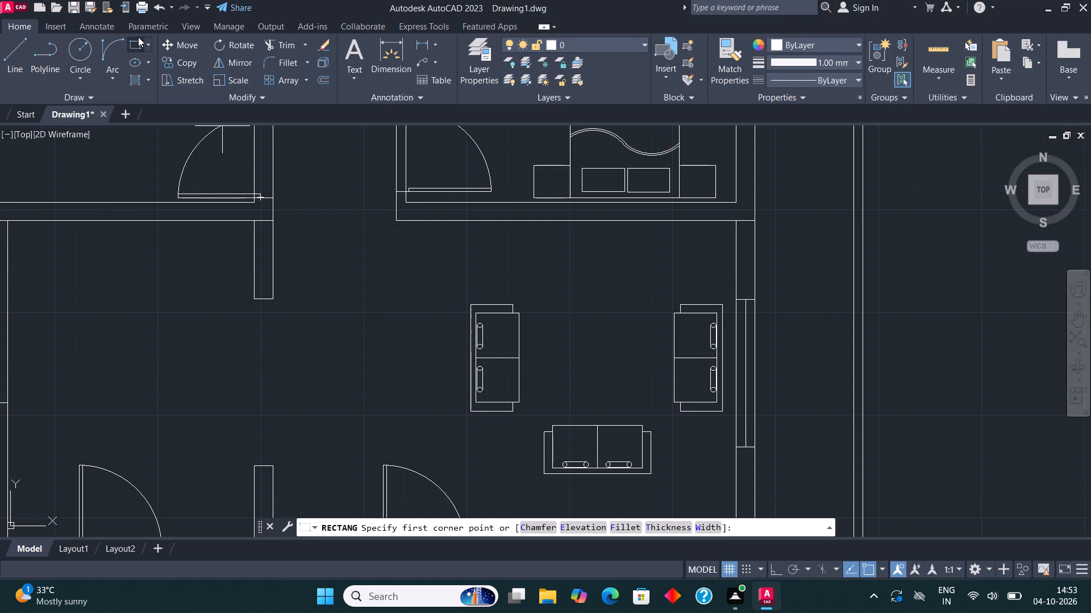
scroll(573, 363, up, 1)
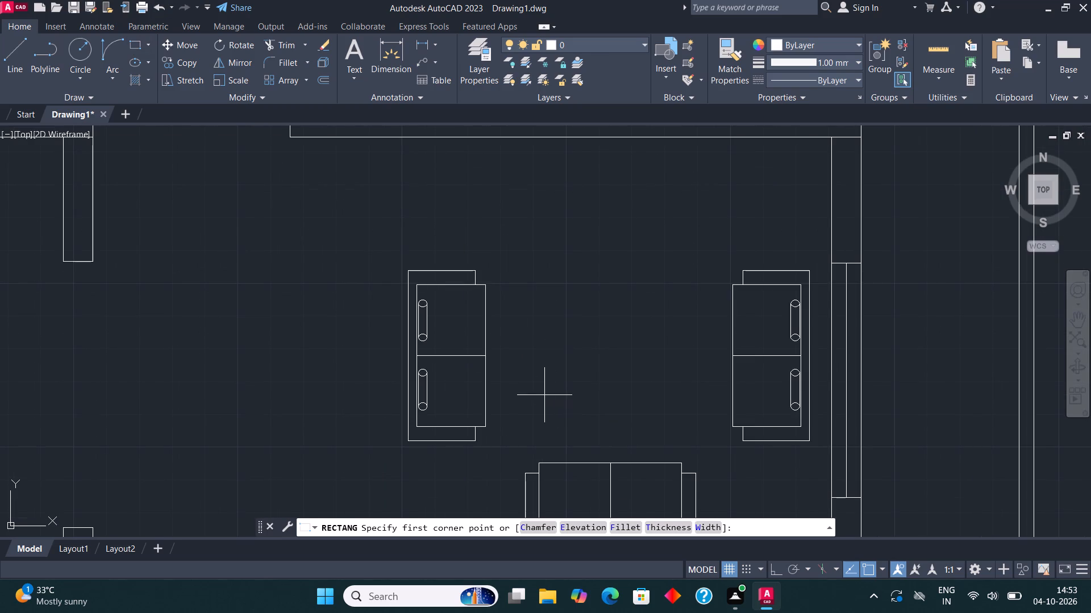
click(545, 395)
click(701, 314)
scroll(600, 316, down, 2)
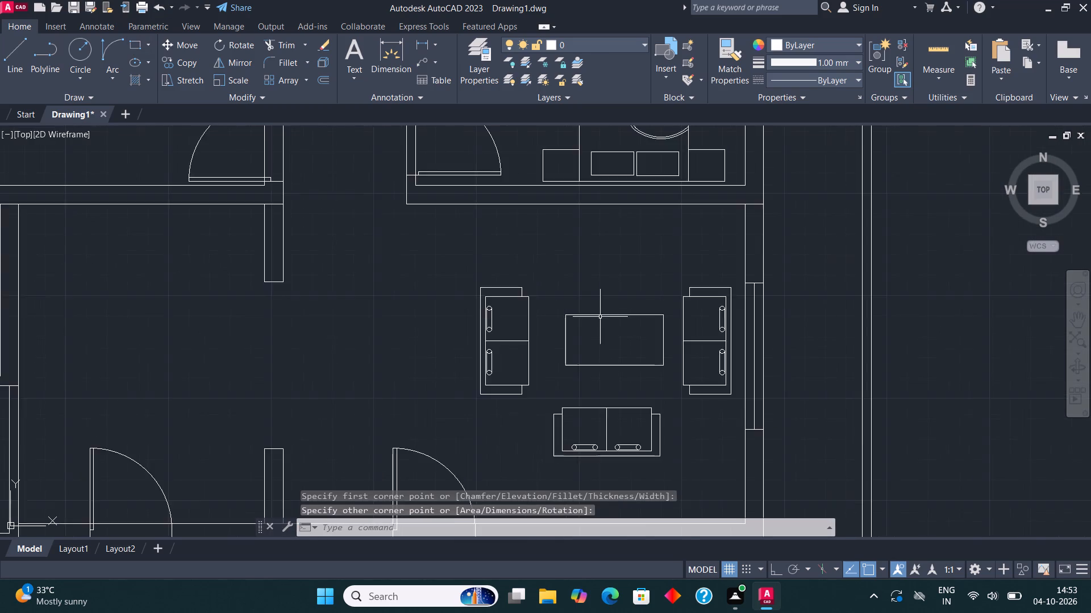
Move the coffee table rectangle slightly west to centre it between the facing sofas.
middle_drag(628, 314, 602, 311)
scroll(598, 318, up, 2)
click(584, 321)
click(563, 283)
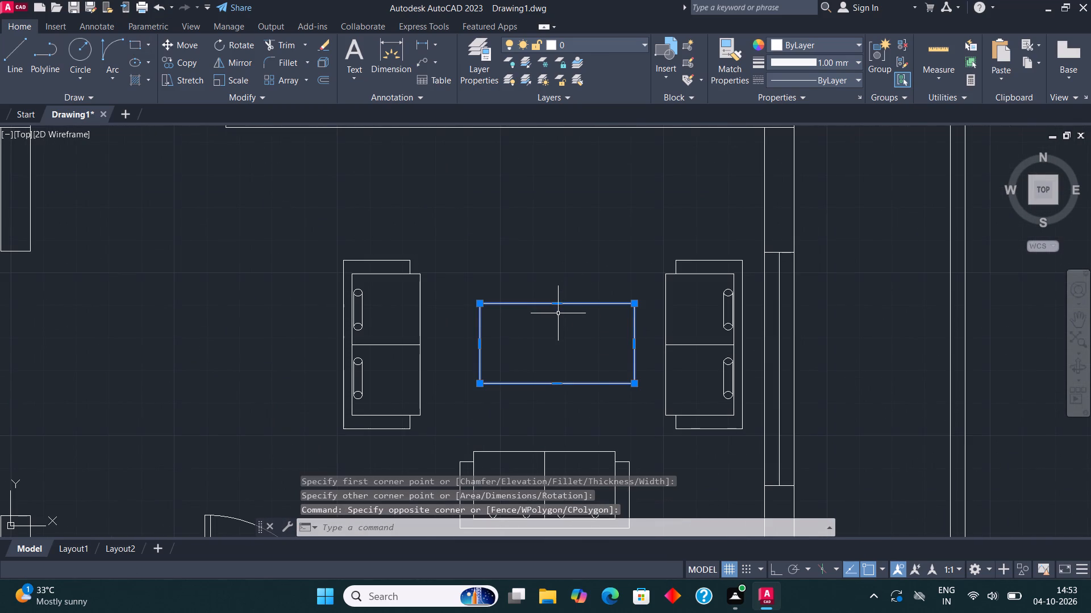
click(176, 47)
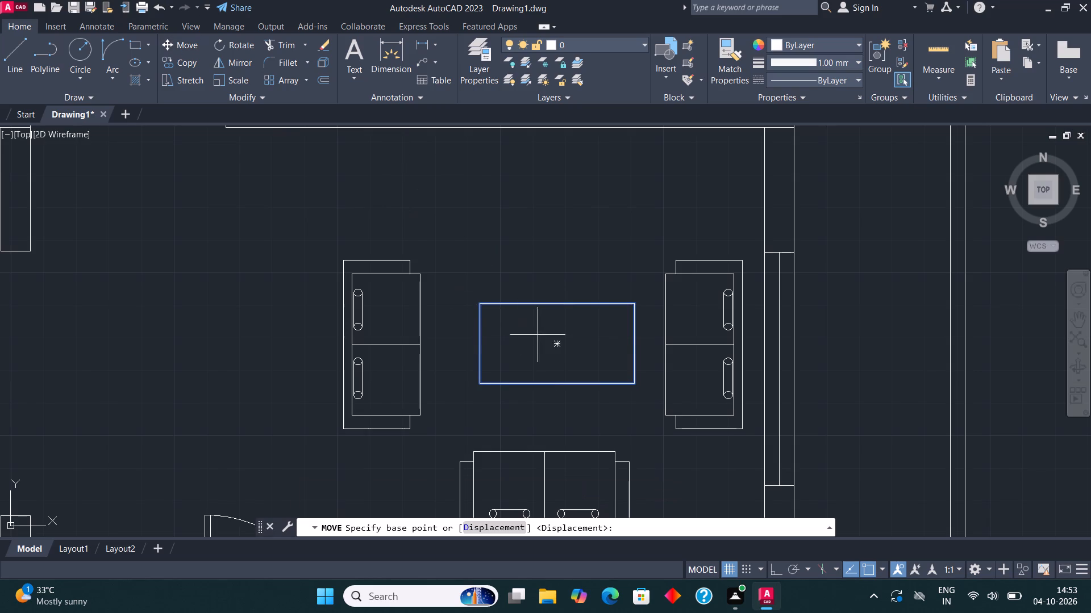
click(555, 339)
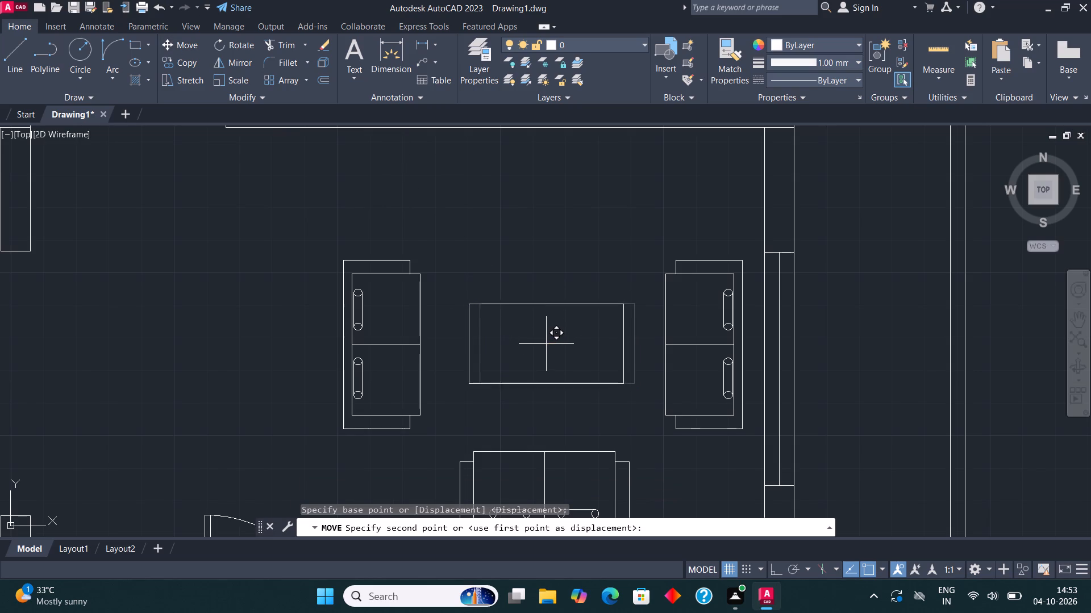
click(546, 345)
Offset the coffee table rectangle inward by a distance picked between two points to form an inner border.
scroll(541, 338, down, 2)
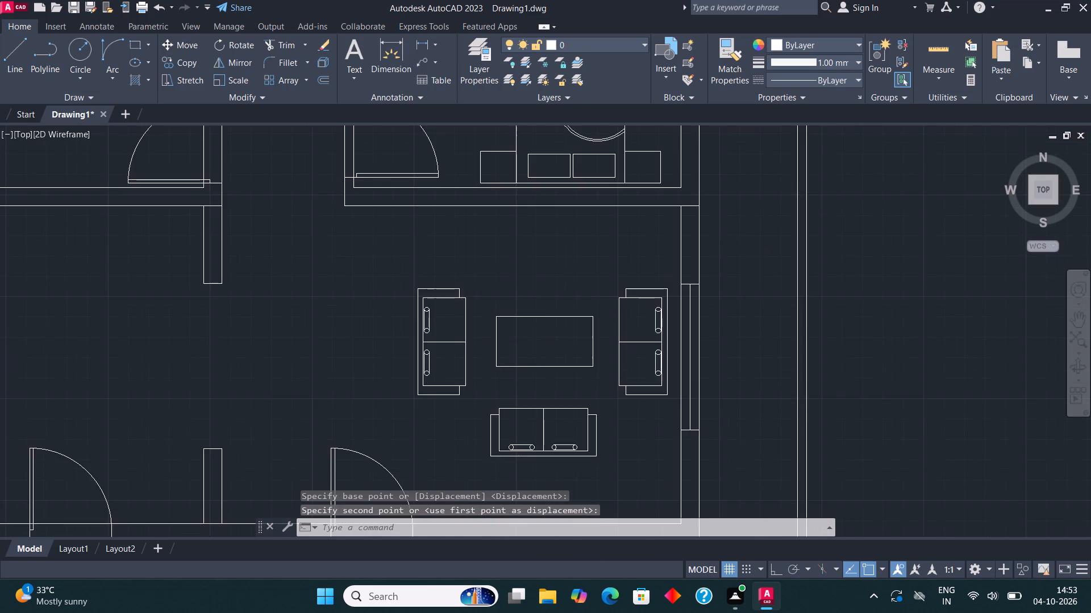
scroll(541, 339, down, 2)
scroll(539, 337, up, 3)
click(538, 335)
click(528, 317)
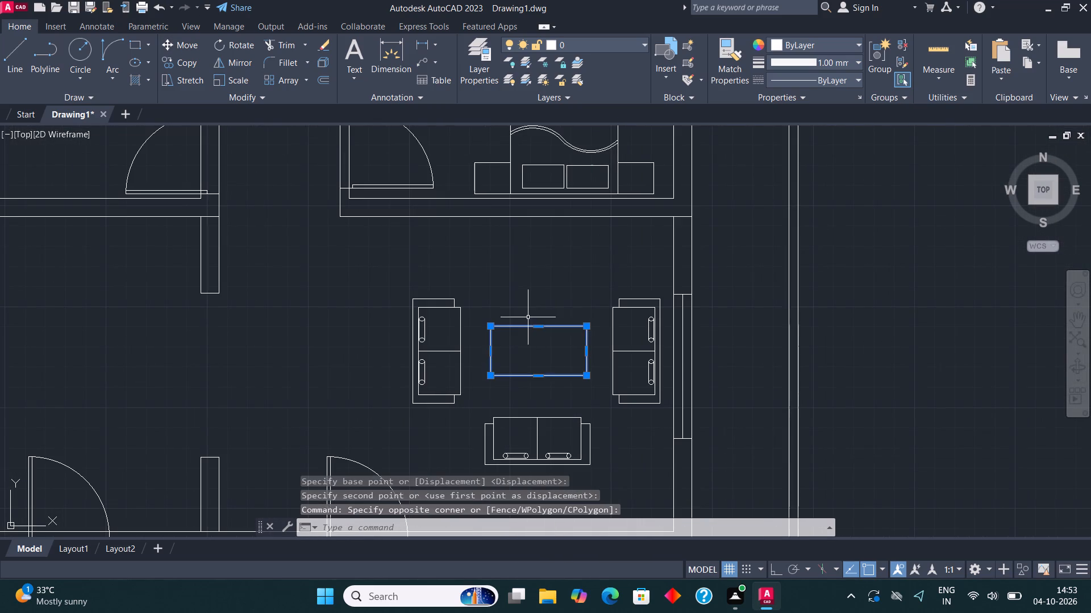
scroll(530, 325, up, 2)
click(318, 81)
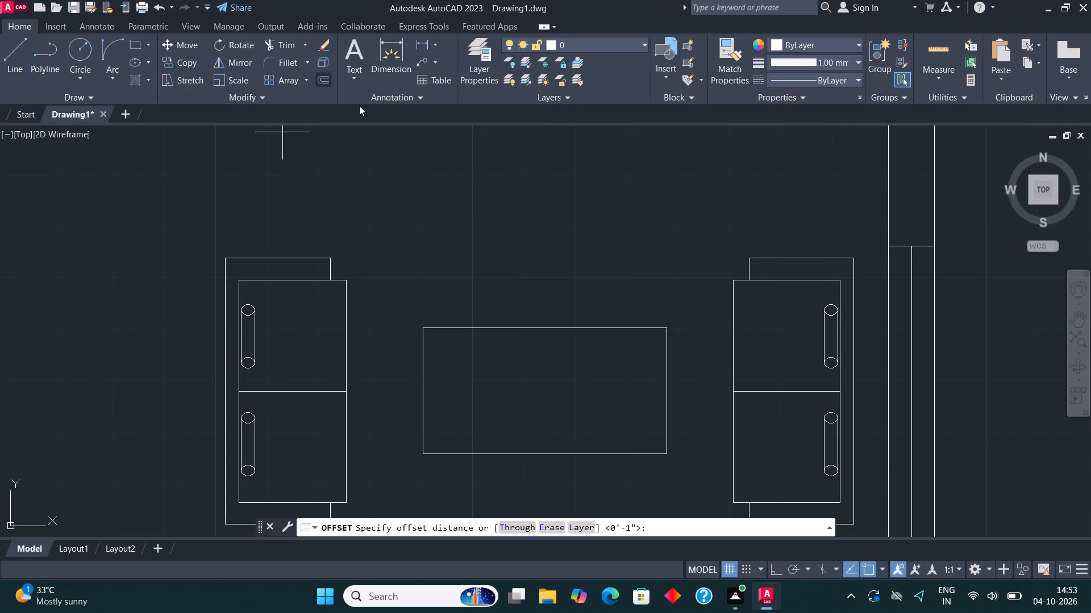
click(527, 331)
click(529, 354)
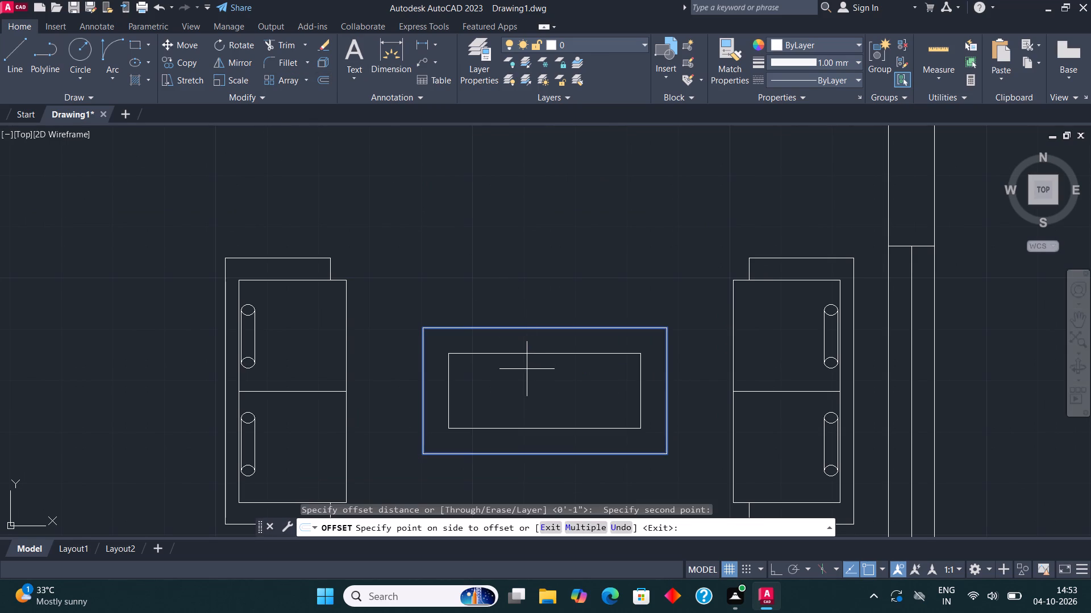
click(526, 379)
key(Escape)
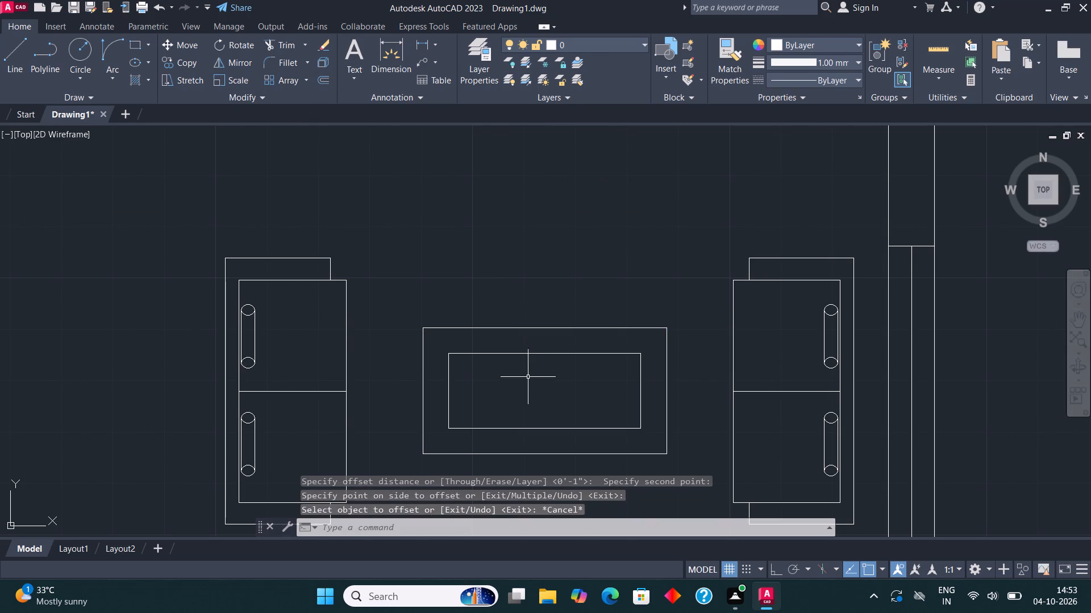
Copy the hall's west sofa into the southwest room, placing it beside the west wall.
scroll(547, 349, down, 2)
middle_drag(659, 389, 665, 326)
scroll(673, 266, down, 2)
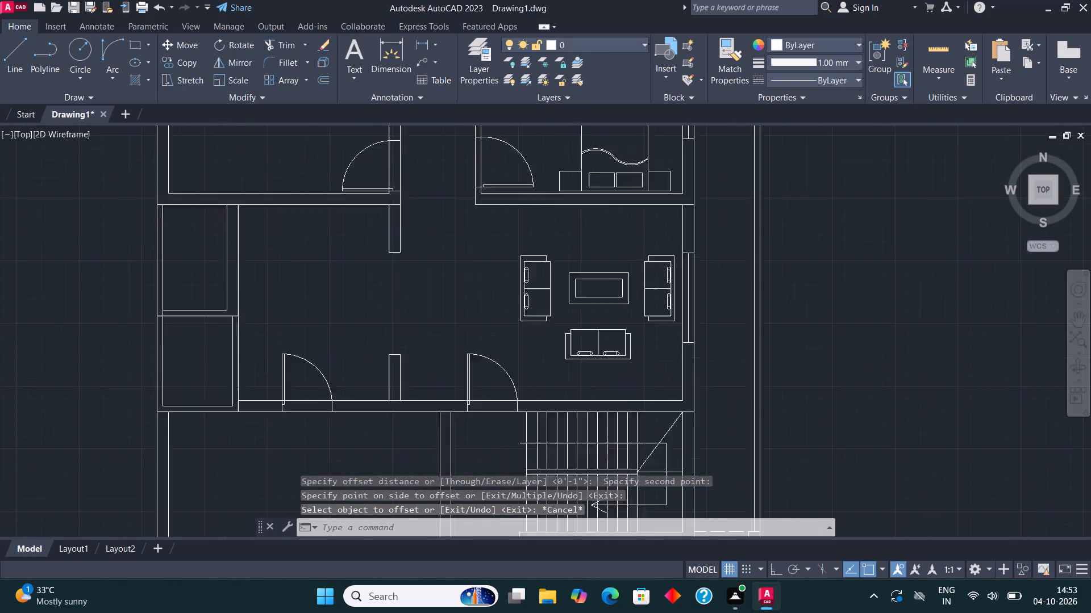
middle_drag(680, 351, 681, 339)
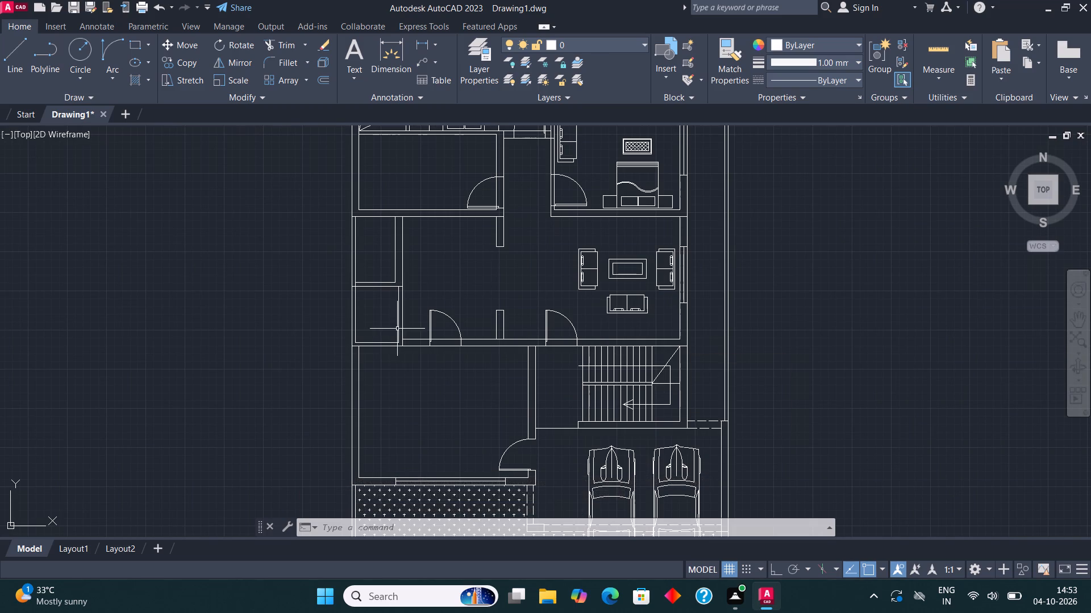
middle_drag(608, 280, 586, 303)
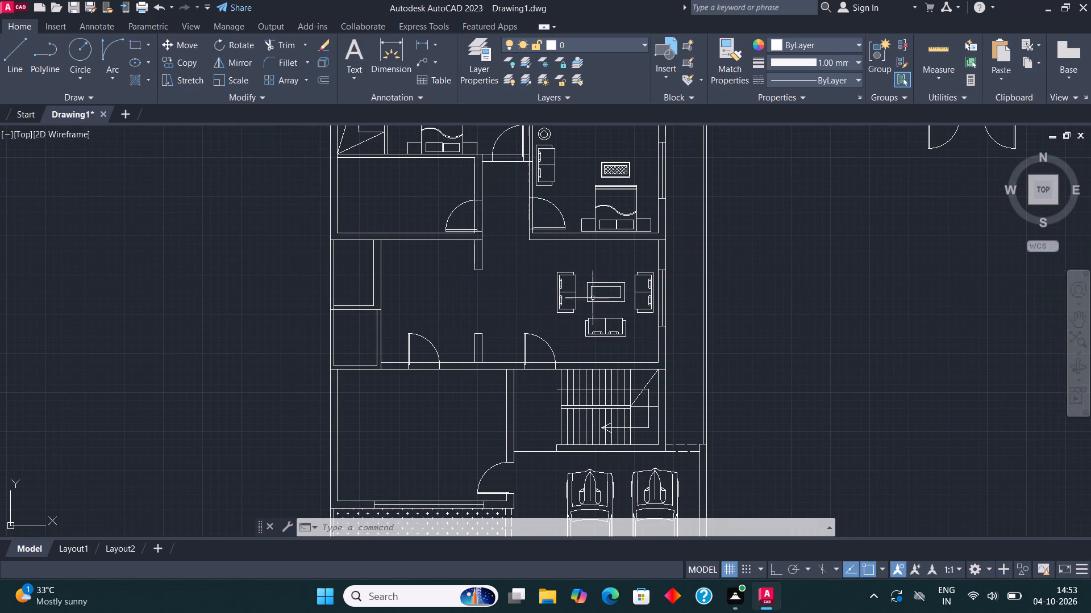
scroll(602, 297, up, 3)
click(498, 376)
click(330, 149)
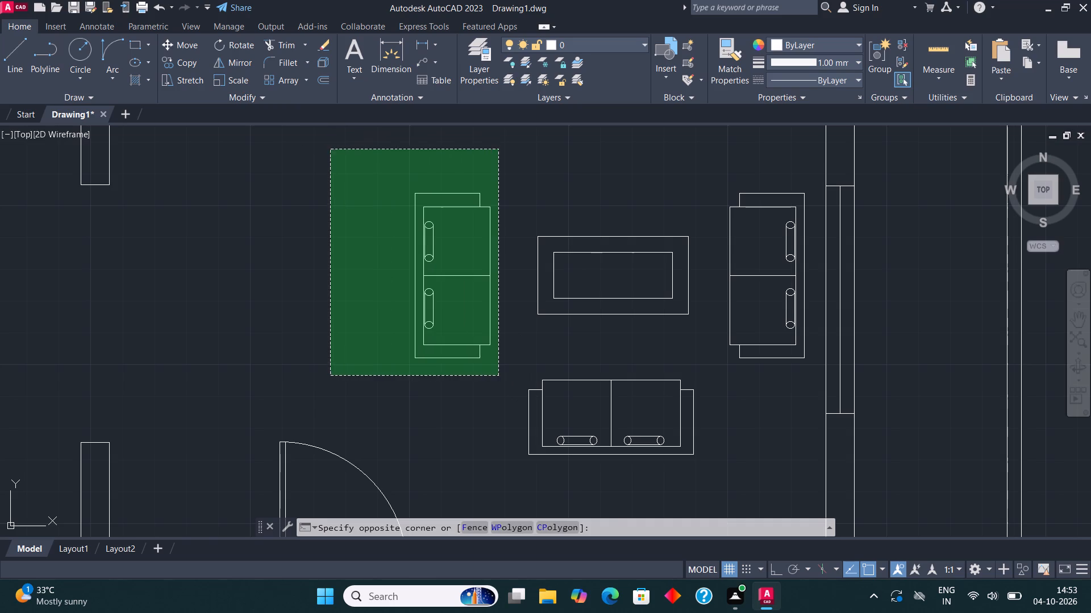
click(176, 62)
click(418, 264)
scroll(613, 278, down, 2)
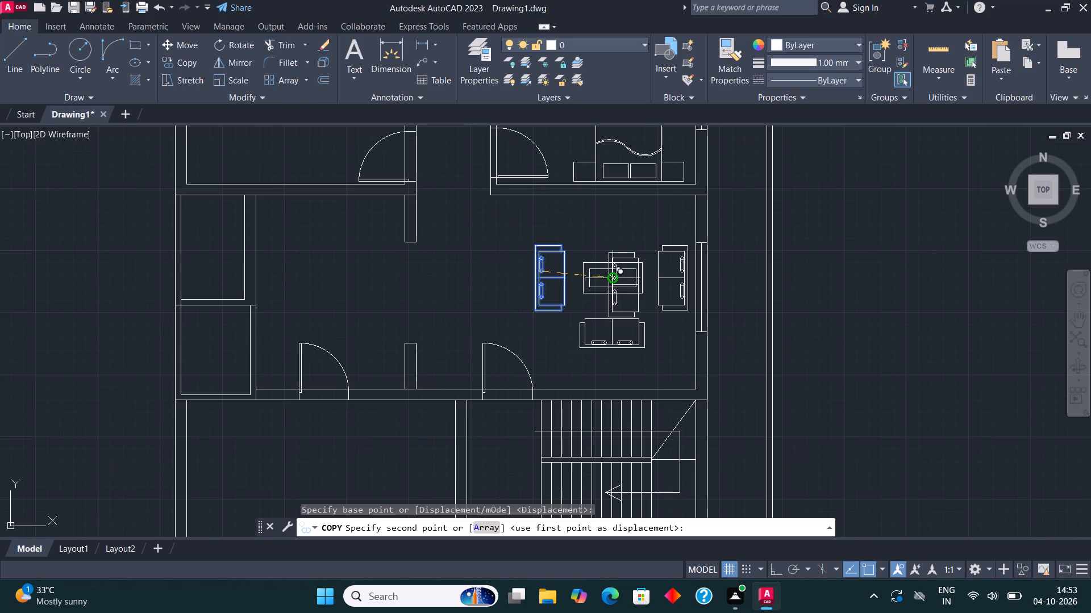
scroll(609, 236, down, 2)
scroll(443, 350, up, 3)
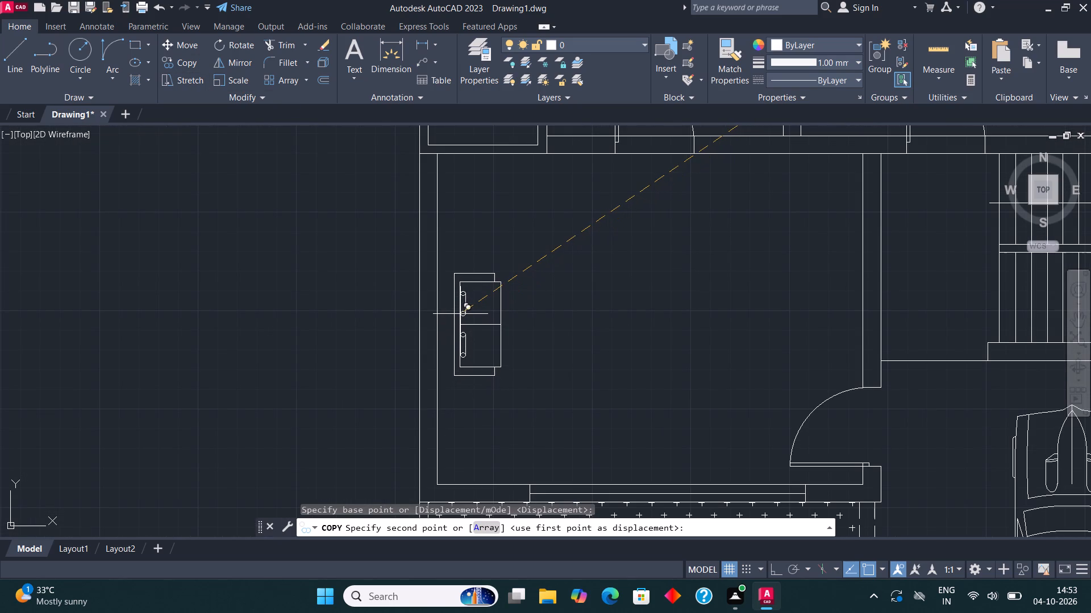
click(461, 310)
key(Escape)
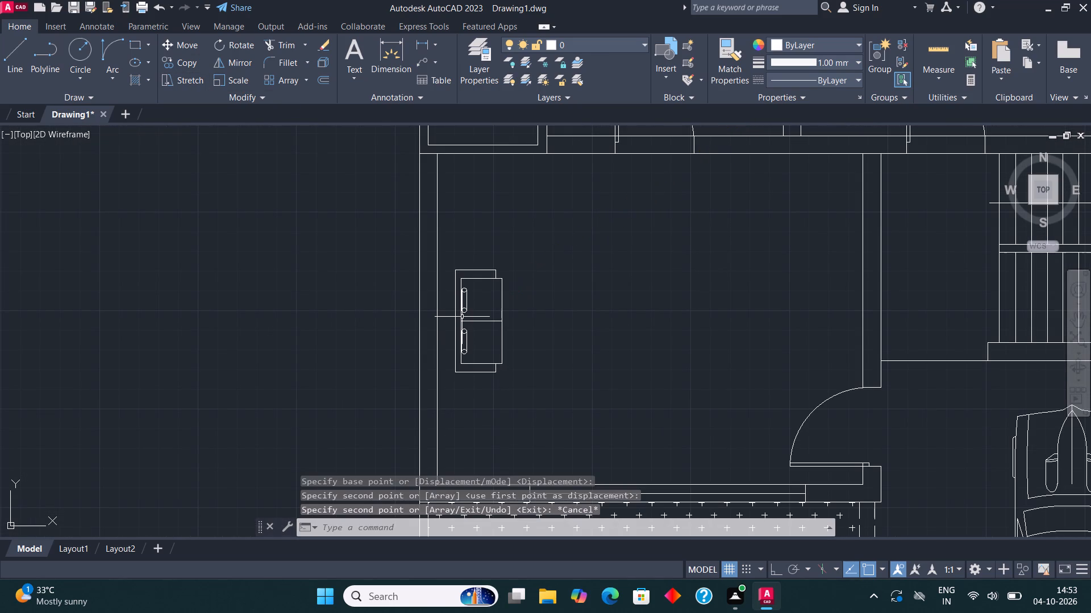
Draw a window in the southwest room's west wall behind the sofa, as a wall-thick rectangle with a vertical centre line.
scroll(476, 321, down, 1)
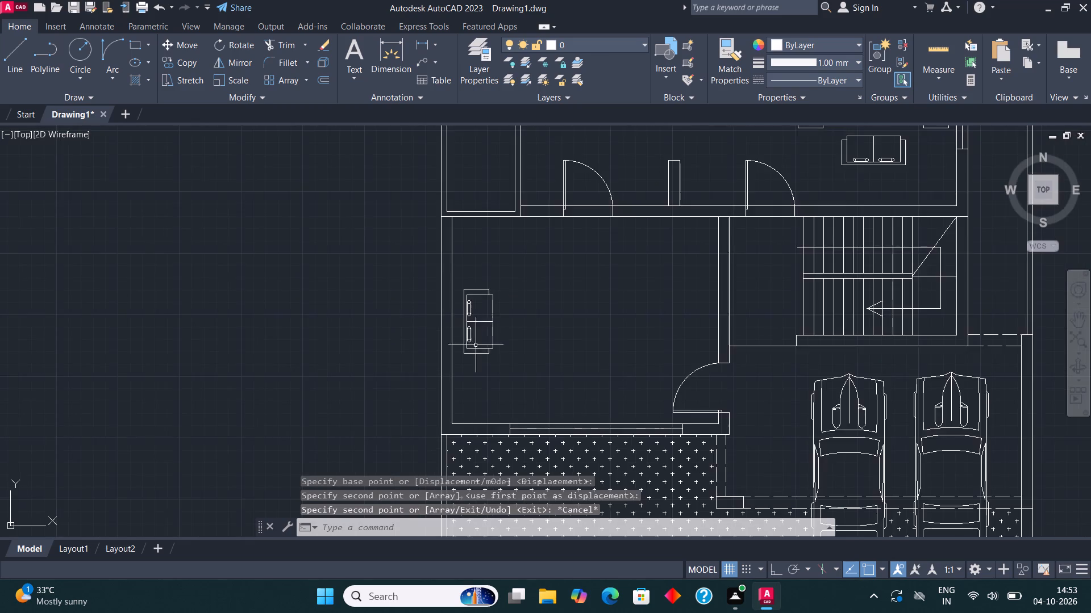
scroll(475, 352, up, 1)
click(134, 42)
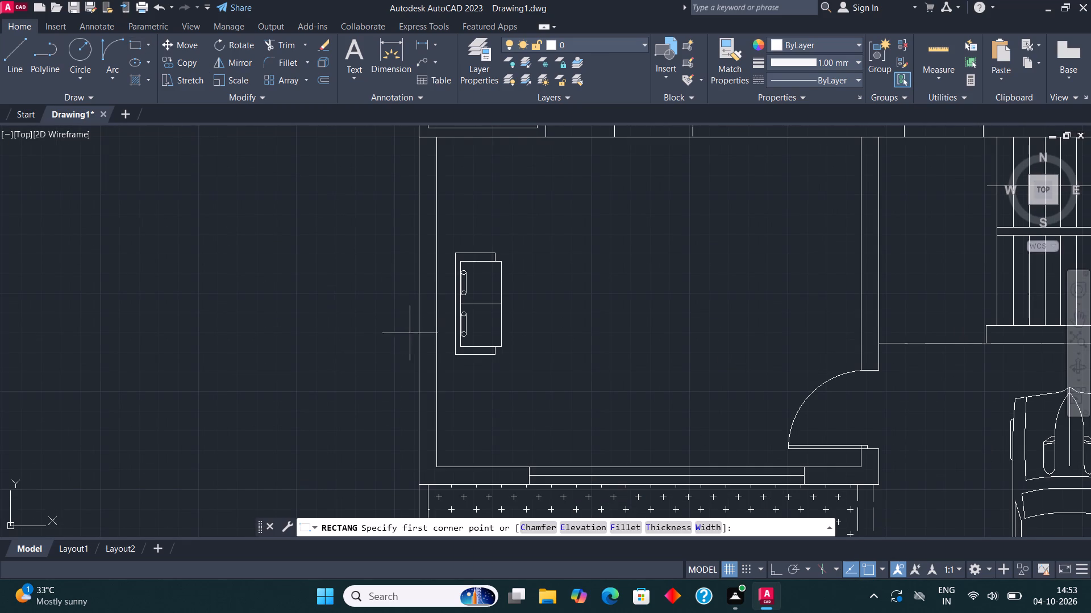
click(420, 358)
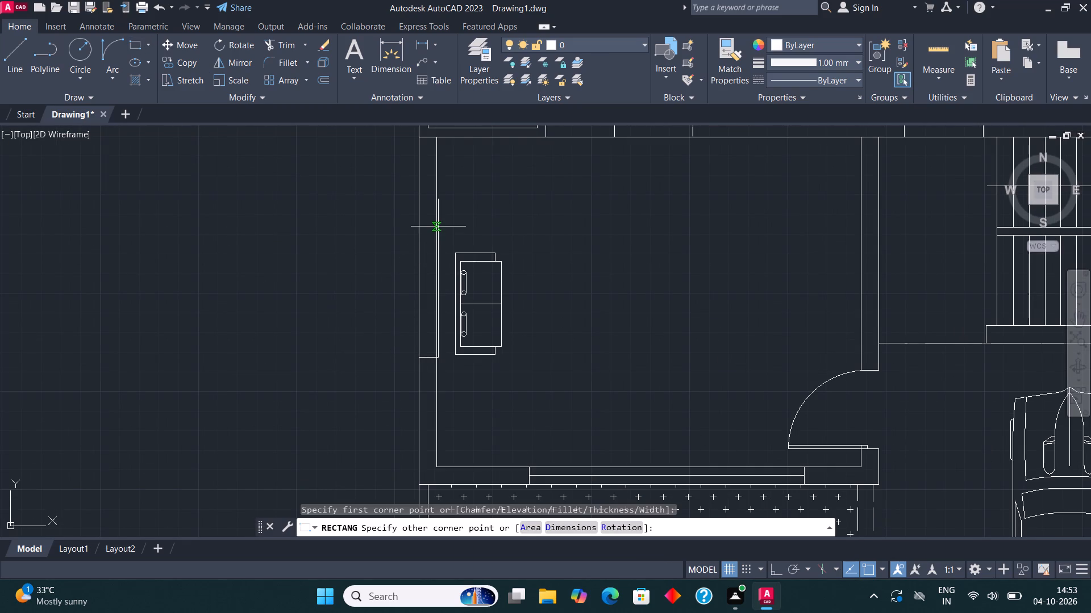
click(437, 225)
click(18, 50)
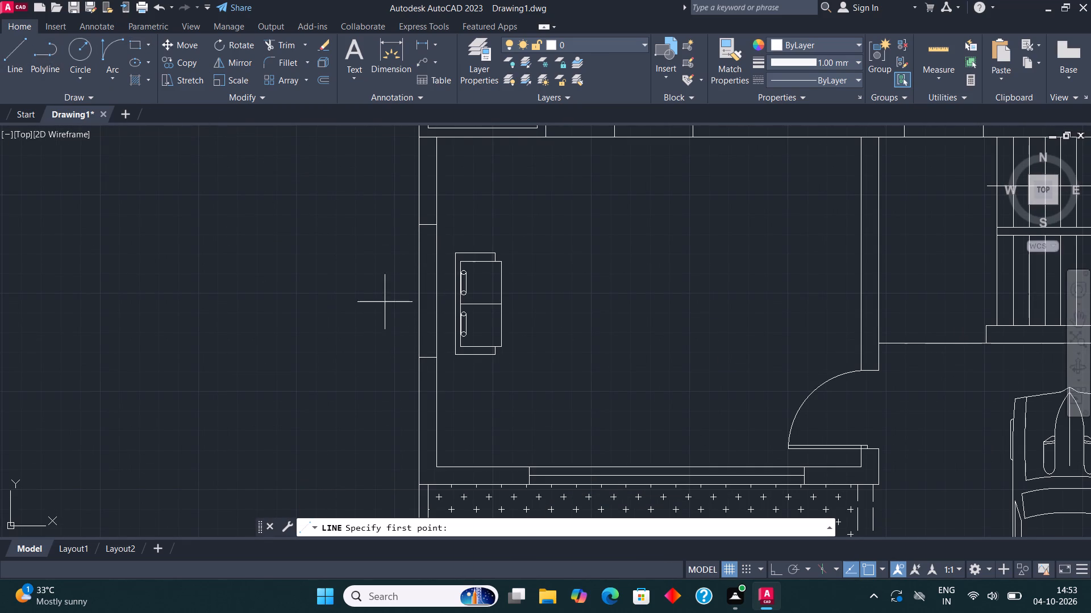
click(428, 354)
click(427, 229)
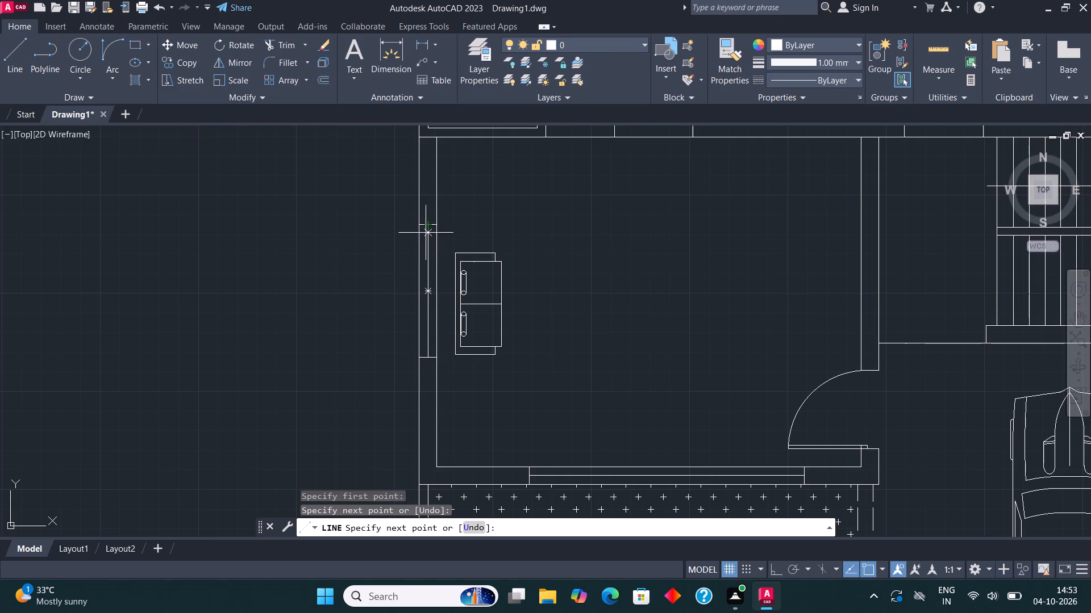
key(Escape)
Copy the hall's south sofa into the southwest room, placing it near the south wall.
middle_drag(591, 288, 552, 305)
scroll(504, 356, down, 2)
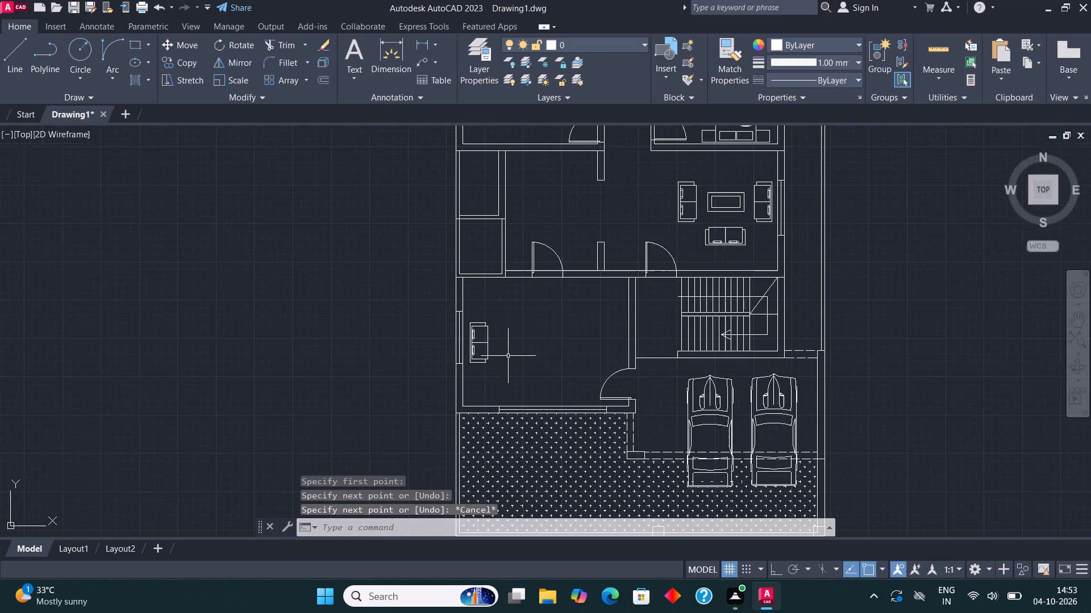
scroll(747, 230, up, 2)
drag(753, 289, 748, 281)
click(611, 208)
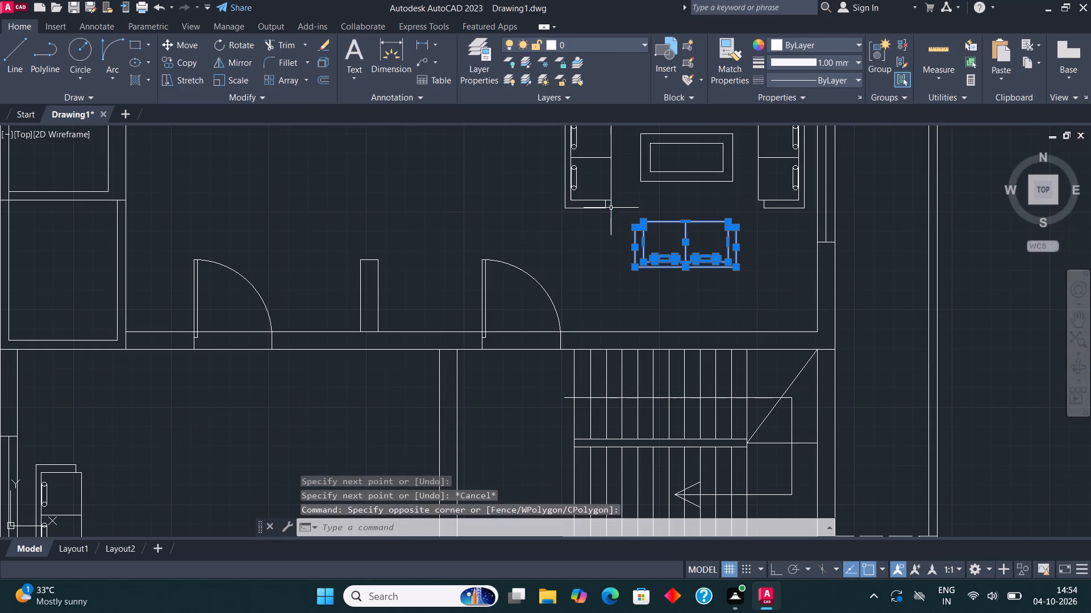
click(180, 58)
click(672, 237)
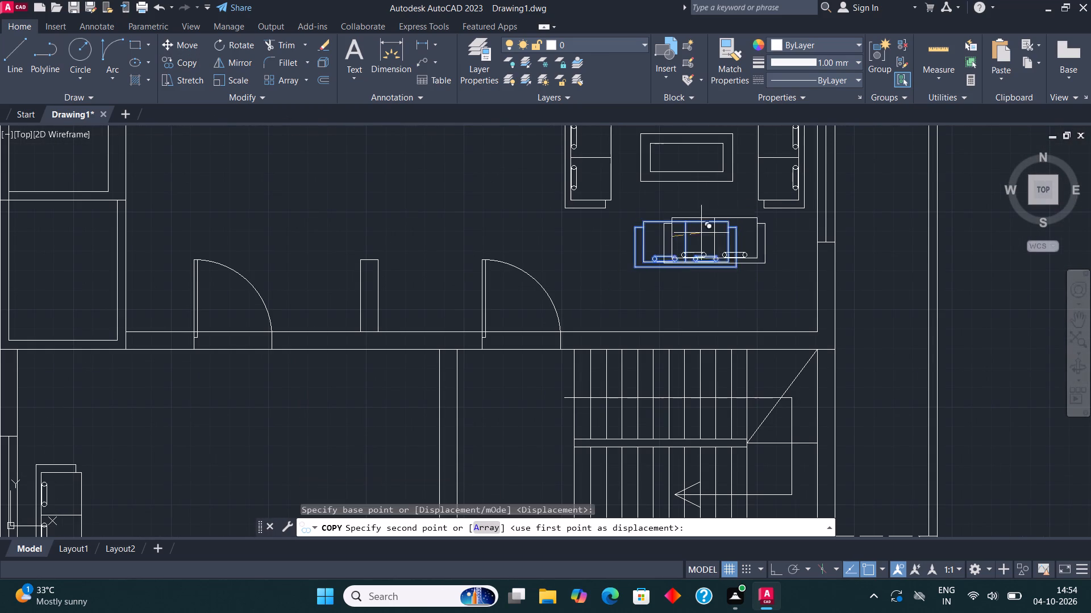
scroll(755, 220, down, 1)
scroll(435, 372, down, 1)
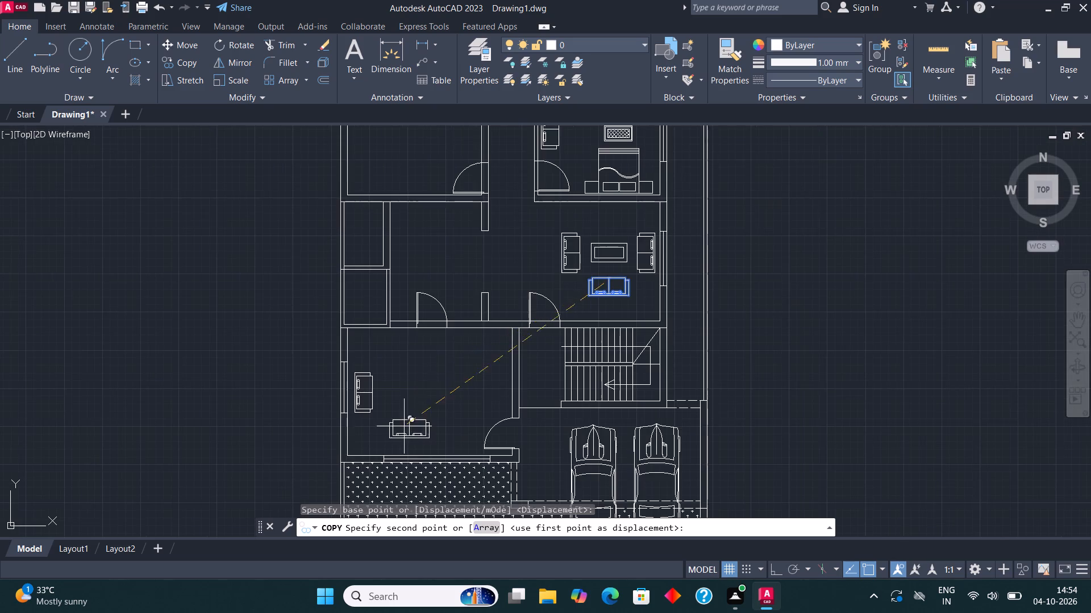
scroll(401, 431, up, 2)
click(381, 442)
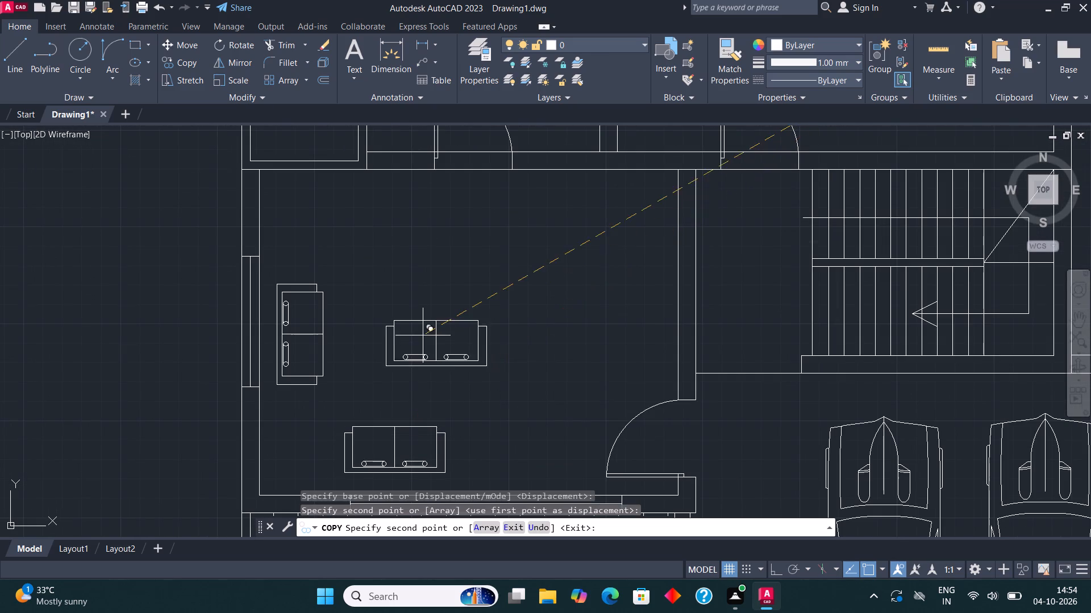
scroll(429, 342, down, 1)
key(Escape)
Copy the hall's east sofa into the southwest room, placing it beside the upper part of the east wall.
middle_drag(539, 325, 396, 429)
scroll(401, 431, down, 2)
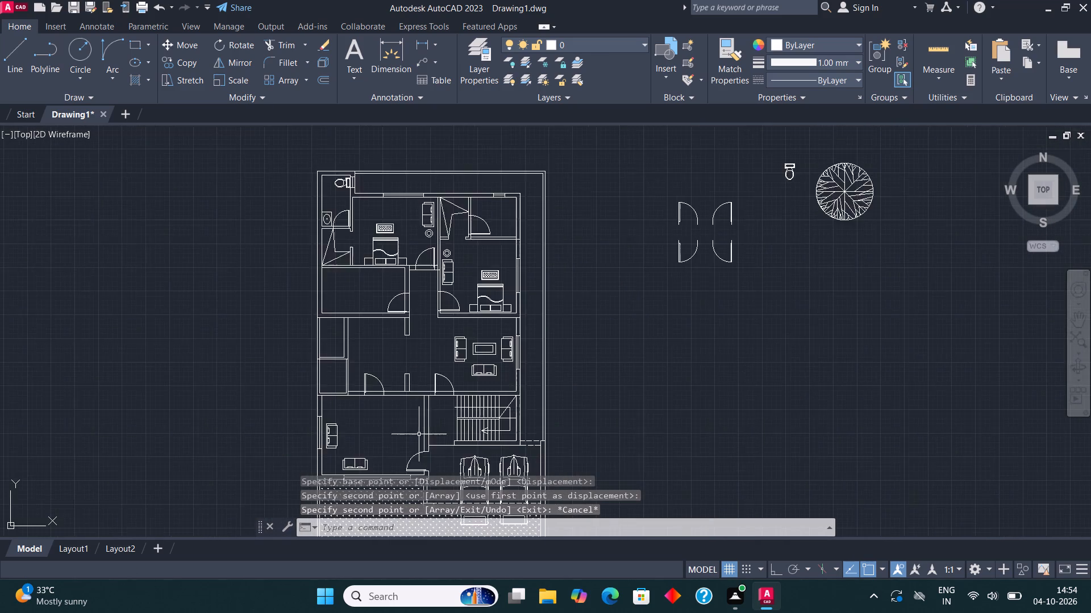
scroll(419, 434, down, 1)
scroll(484, 379, up, 6)
click(468, 426)
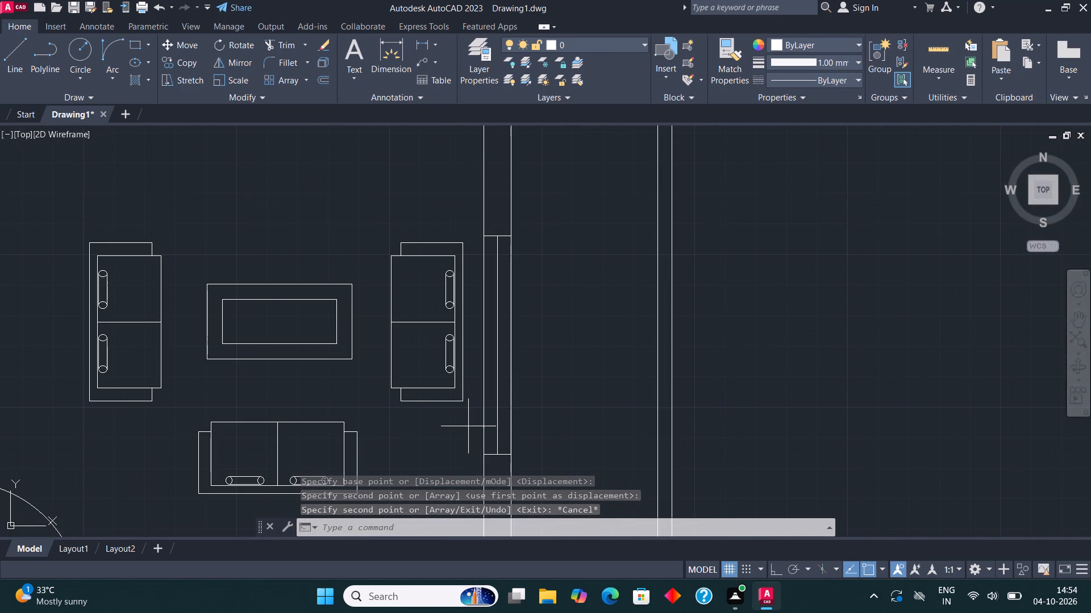
click(380, 227)
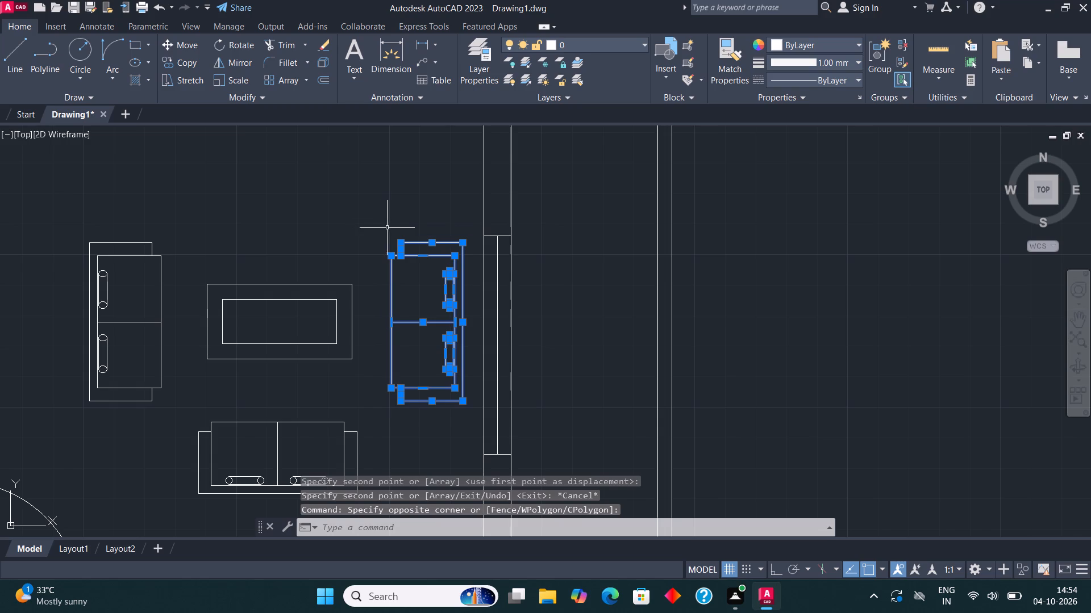
click(191, 65)
click(382, 333)
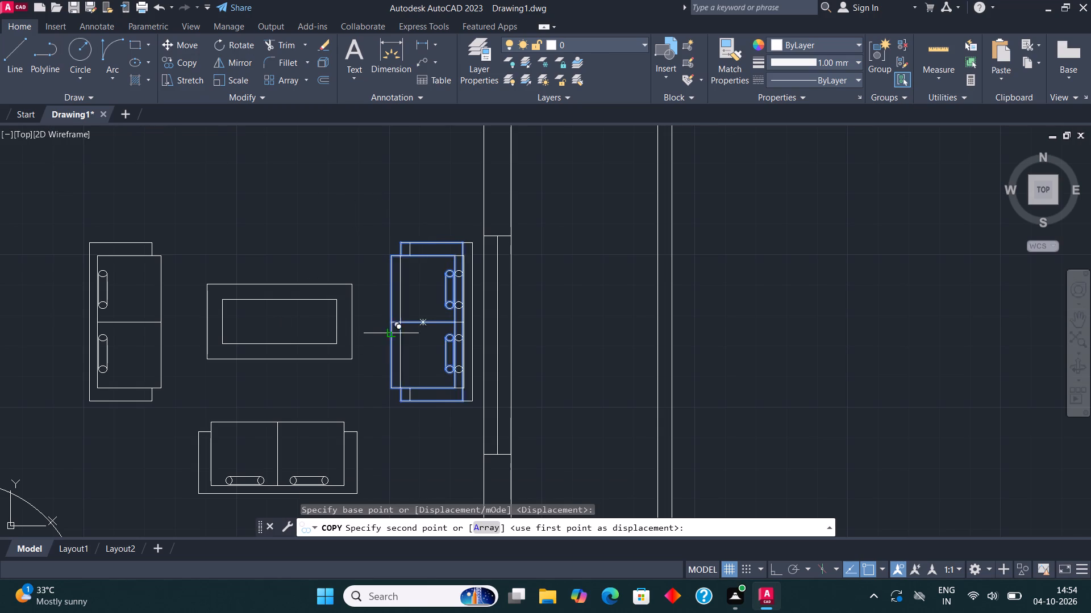
scroll(518, 268, down, 3)
scroll(352, 398, up, 1)
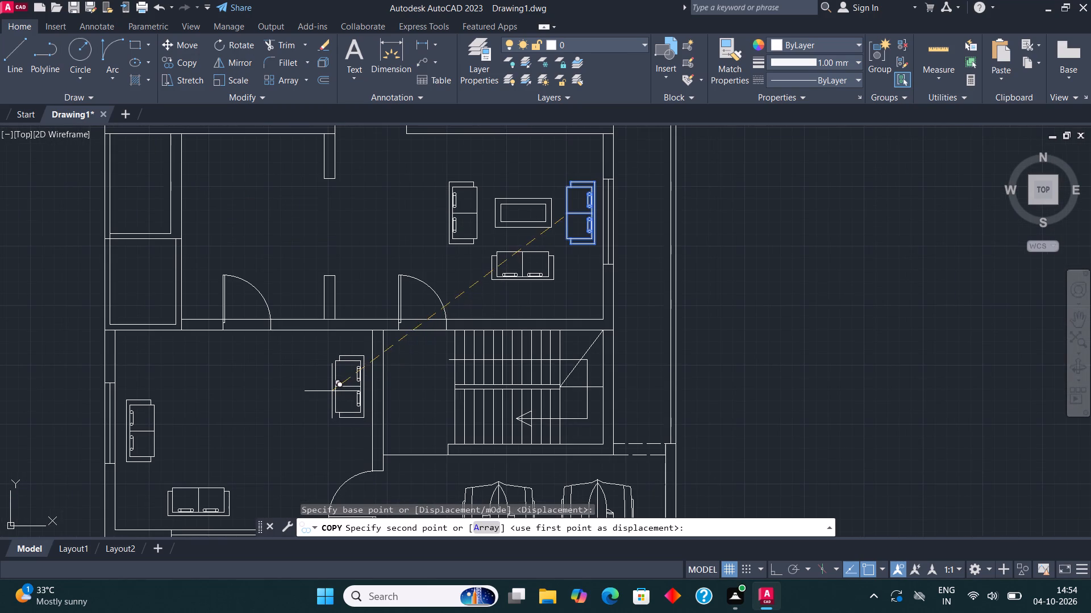
click(331, 387)
key(Escape)
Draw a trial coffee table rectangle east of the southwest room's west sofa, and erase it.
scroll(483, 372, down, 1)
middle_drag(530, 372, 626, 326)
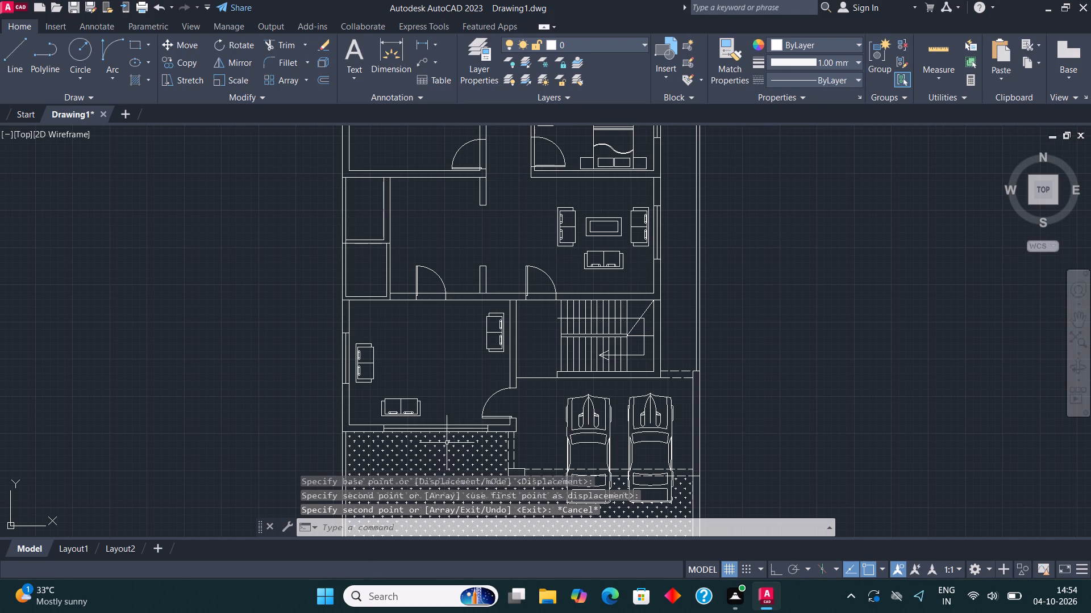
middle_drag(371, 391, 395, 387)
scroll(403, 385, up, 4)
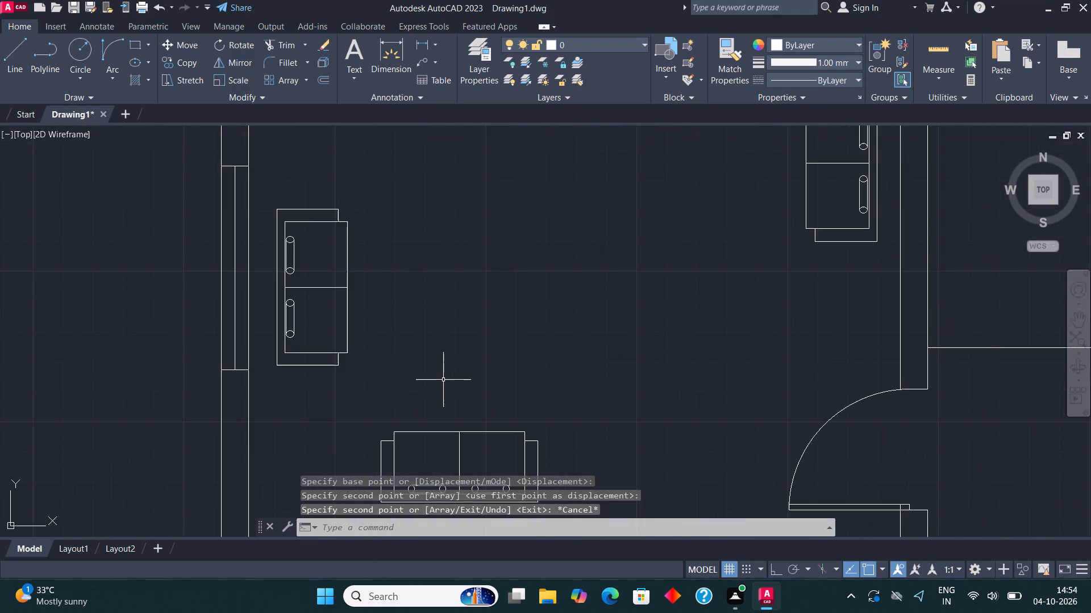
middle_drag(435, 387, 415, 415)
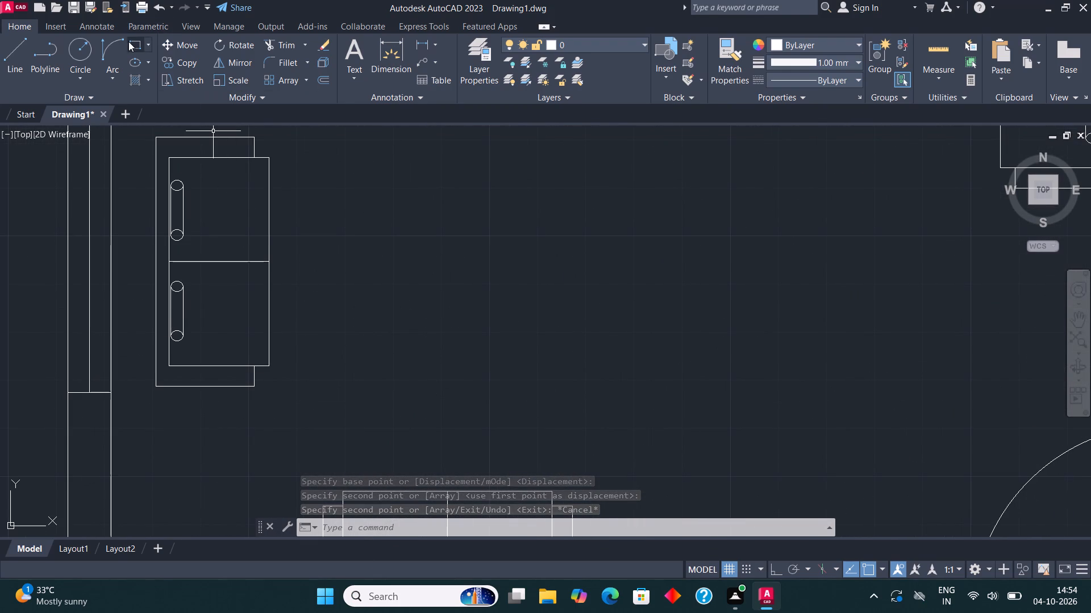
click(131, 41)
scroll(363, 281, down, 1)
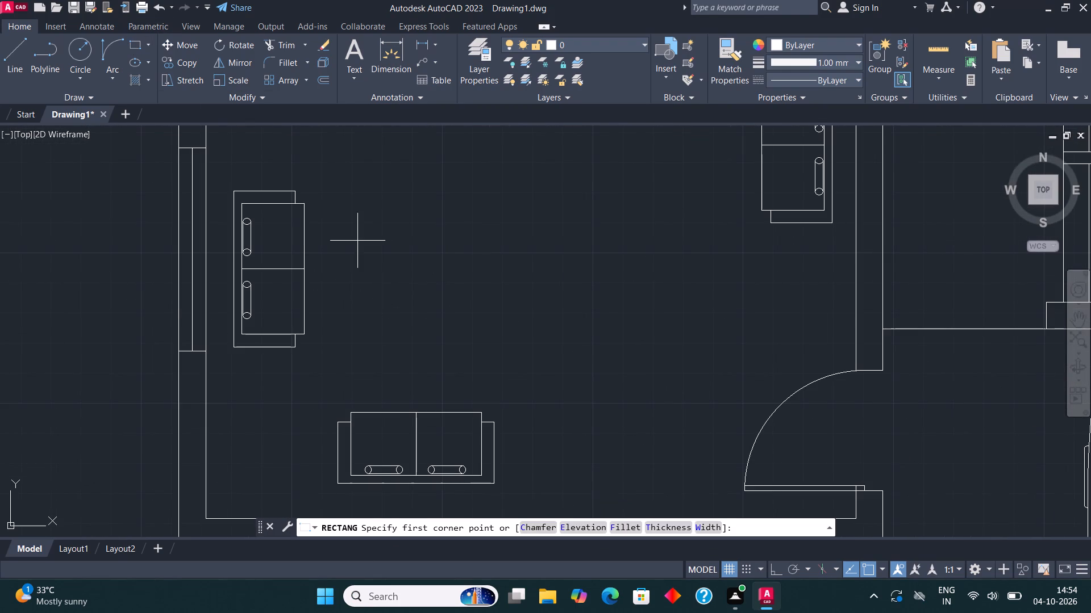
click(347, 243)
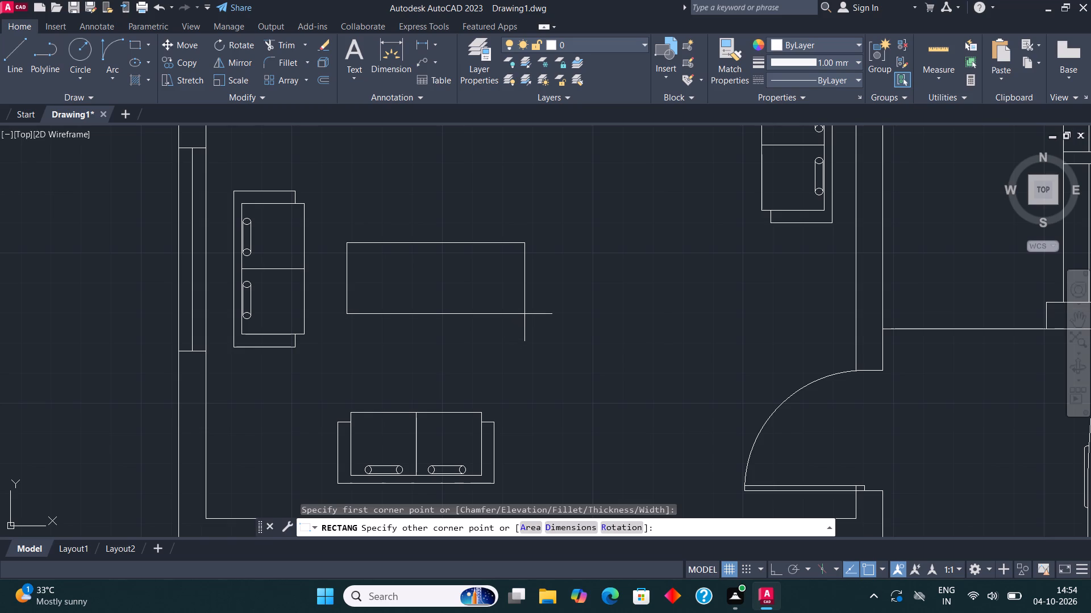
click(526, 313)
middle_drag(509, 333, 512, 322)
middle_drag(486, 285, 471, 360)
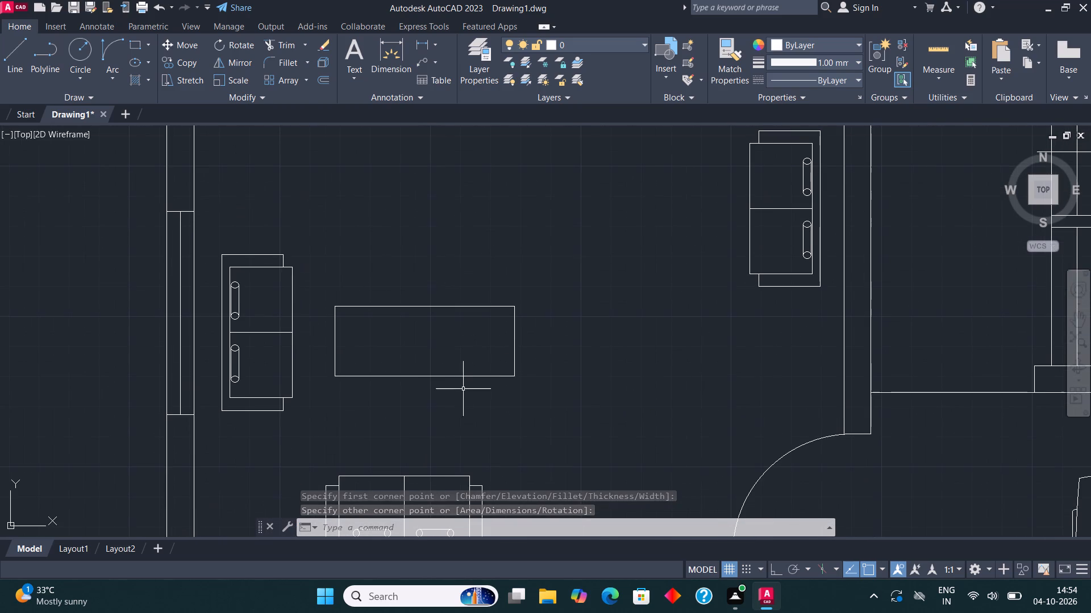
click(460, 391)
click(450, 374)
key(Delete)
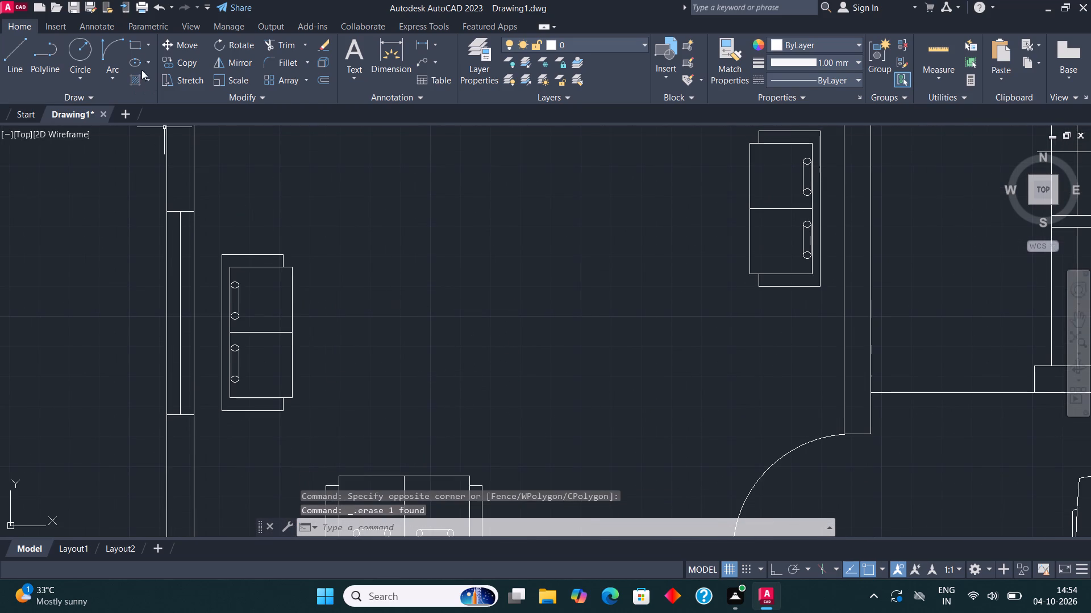
Draw a small horizontal coffee table rectangle between the southwest room's west sofa and east sofa, nearer the west one.
click(135, 50)
click(334, 309)
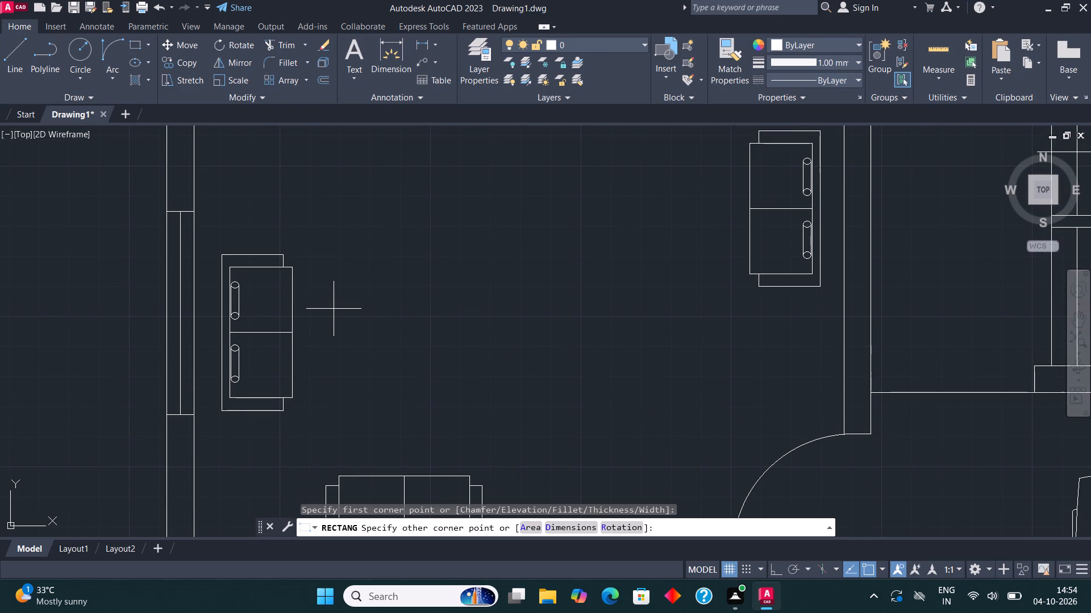
click(490, 367)
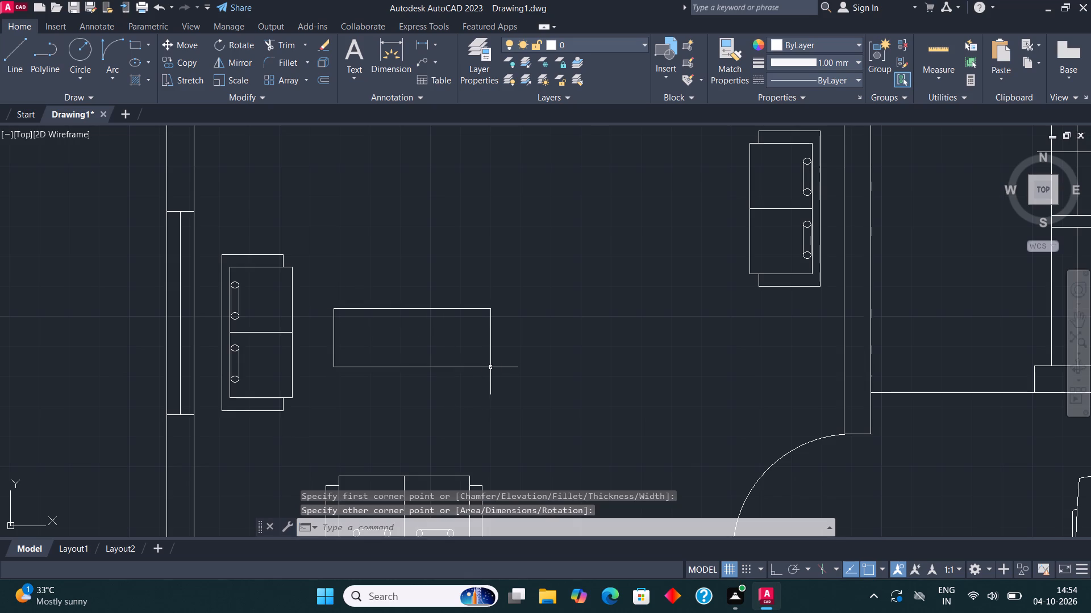
Offset the southwest room's coffee table rectangle inward by a distance picked between two points to form an inner border.
middle_drag(439, 317, 432, 329)
scroll(432, 329, up, 1)
drag(432, 329, 432, 317)
click(423, 294)
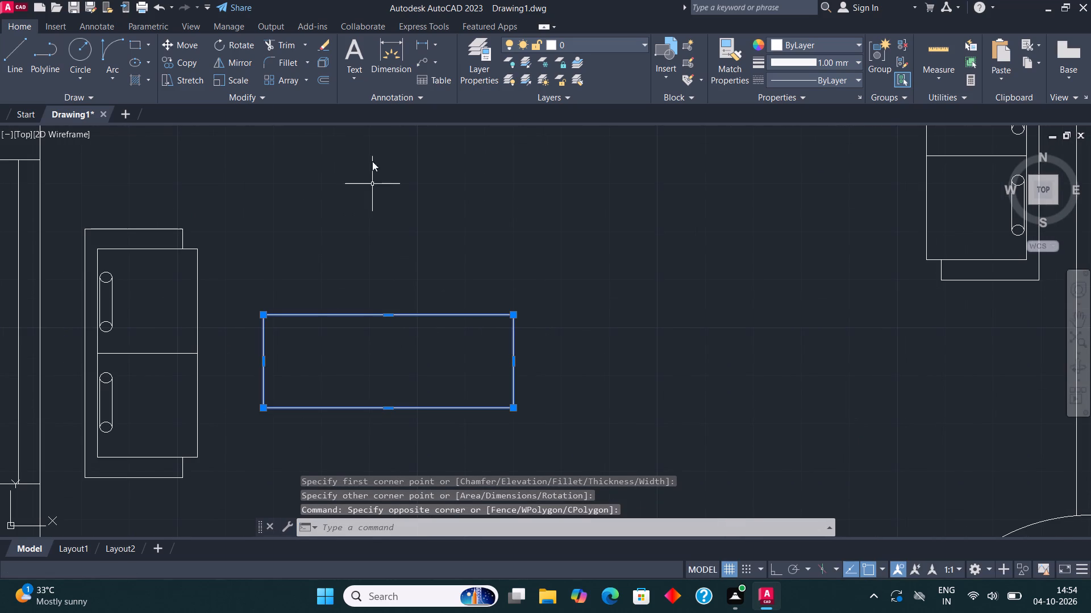
click(324, 80)
click(361, 313)
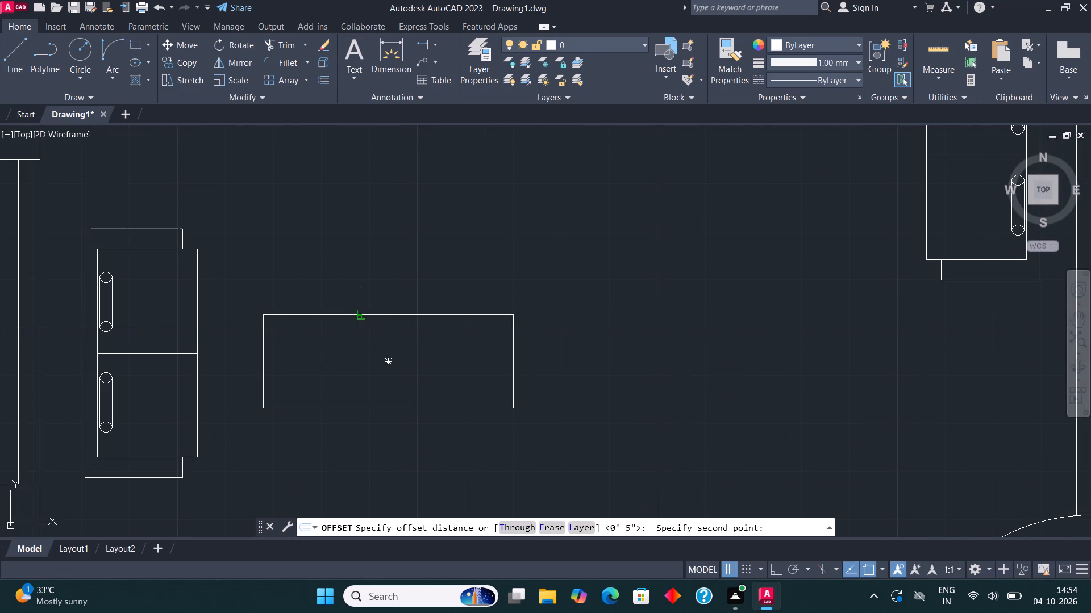
click(363, 330)
click(368, 350)
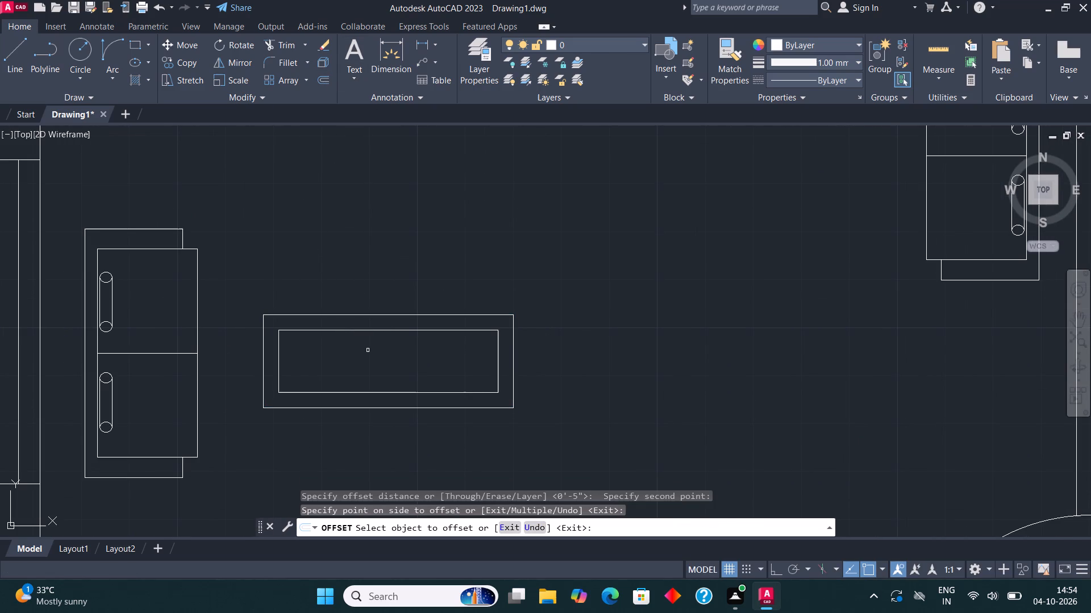
scroll(378, 323, down, 3)
key(Escape)
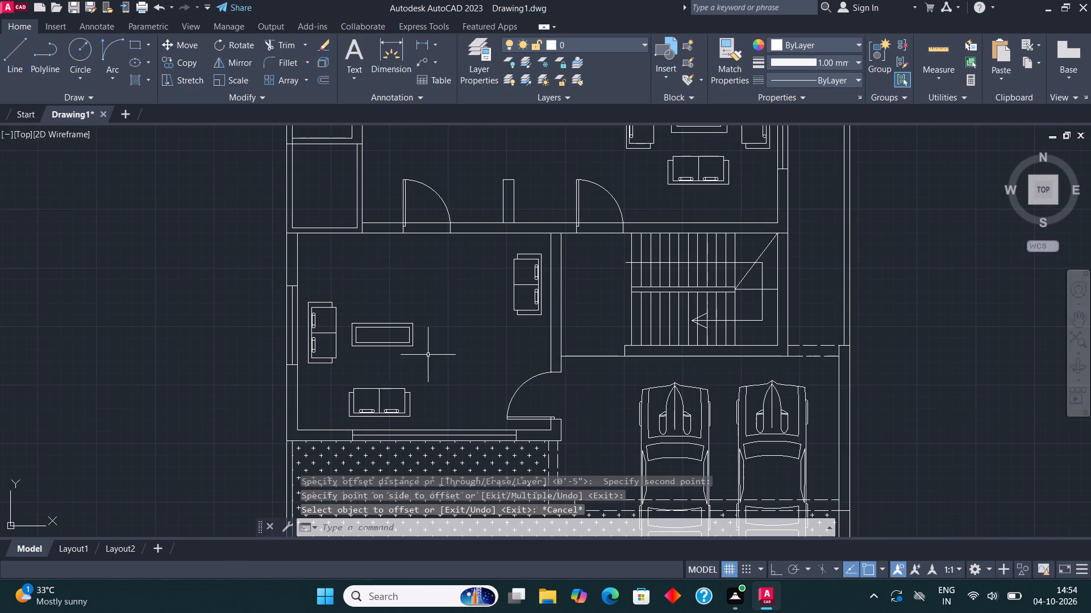
Move the southwest room's west sofa south along the west wall, closer to the south sofa.
scroll(339, 354, up, 3)
click(336, 417)
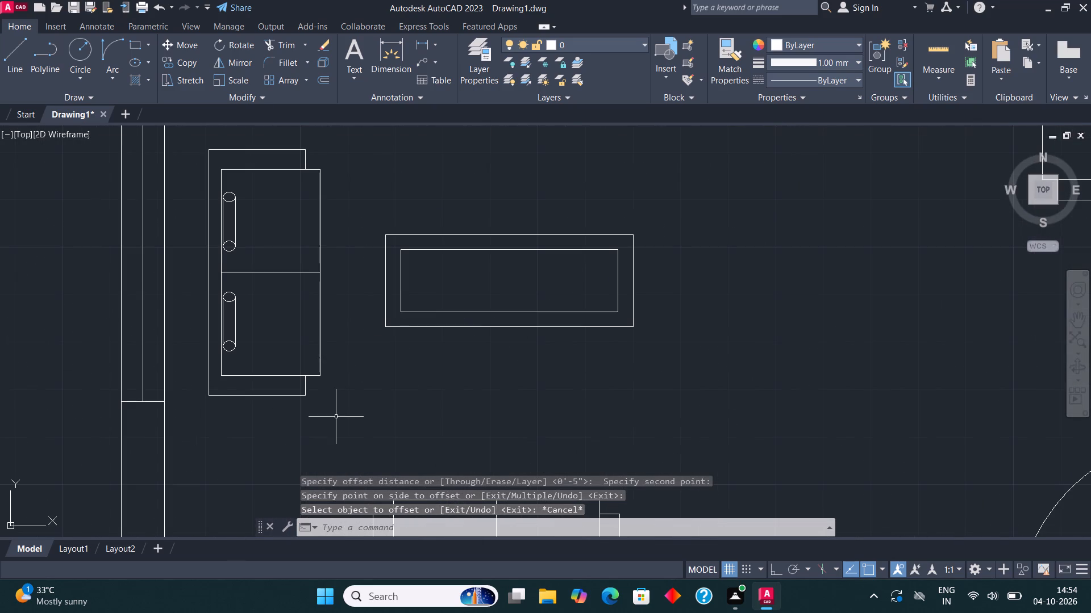
click(192, 141)
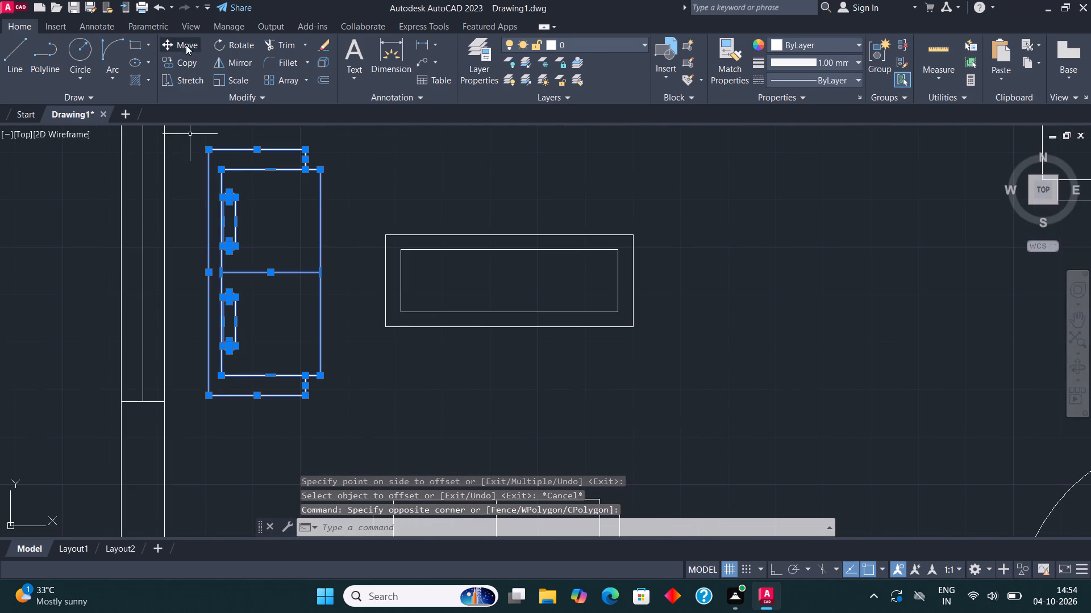
click(186, 44)
click(255, 262)
click(261, 345)
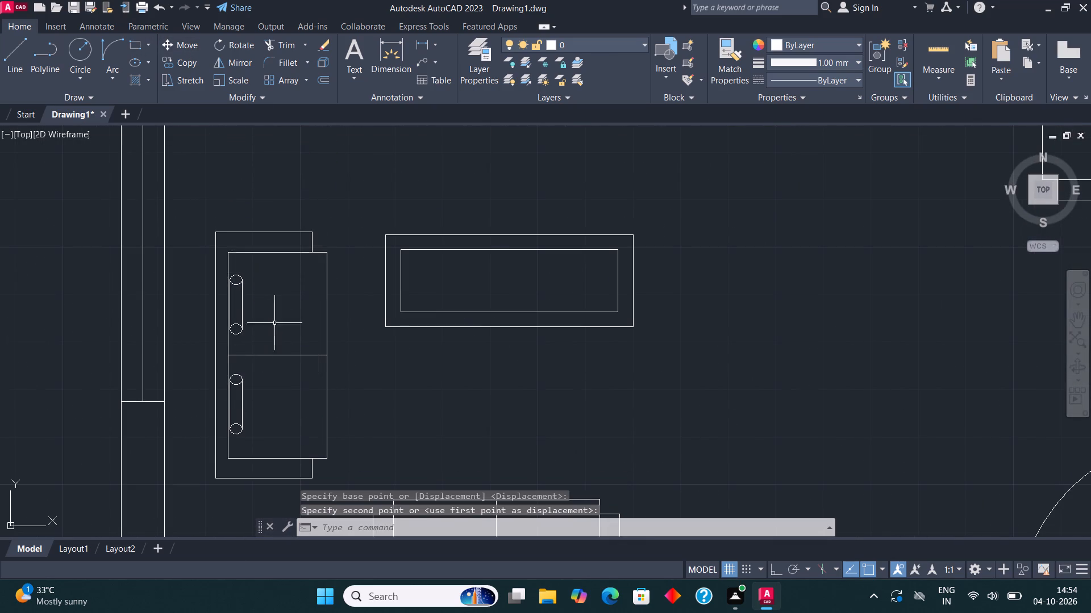
Move both coffee table rectangles south and slightly west, beside the west sofa and directly above the south sofa.
scroll(302, 306, down, 2)
scroll(503, 313, up, 1)
drag(436, 322, 434, 317)
click(222, 224)
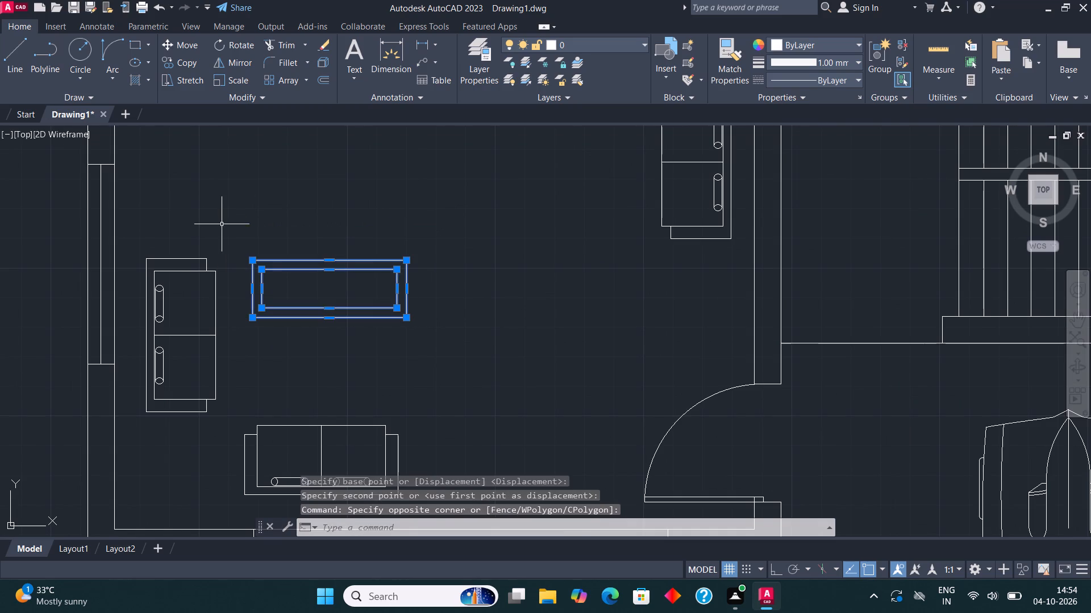
click(188, 45)
click(310, 276)
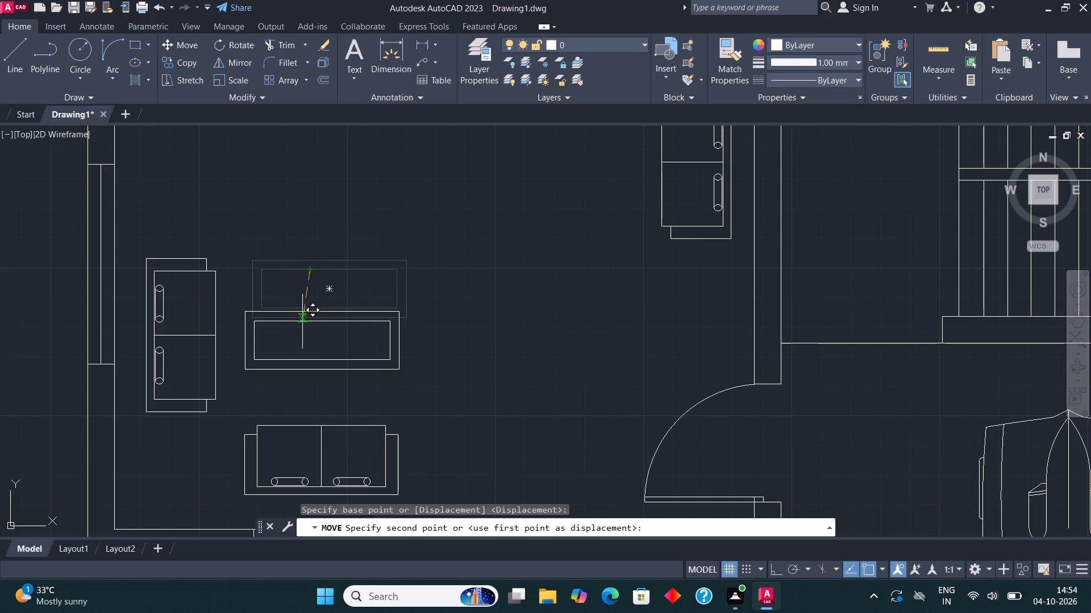
click(302, 321)
Draw a short vertical line extending the southwest room's west wall inner face north to the small room's south edge.
scroll(359, 348, down, 2)
middle_drag(509, 334, 546, 333)
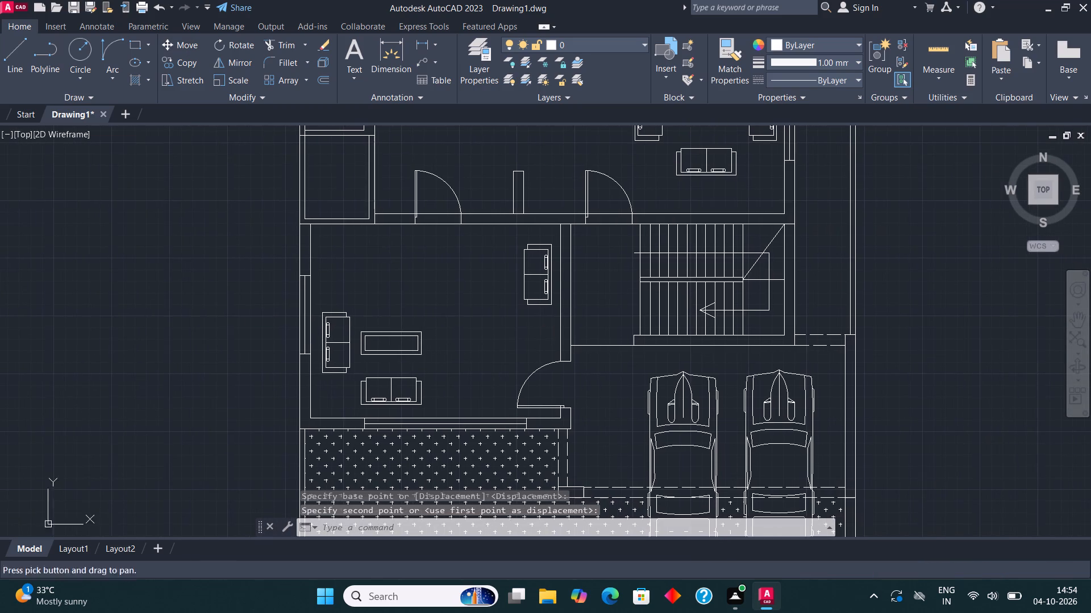
scroll(543, 332, down, 1)
middle_drag(555, 308, 562, 343)
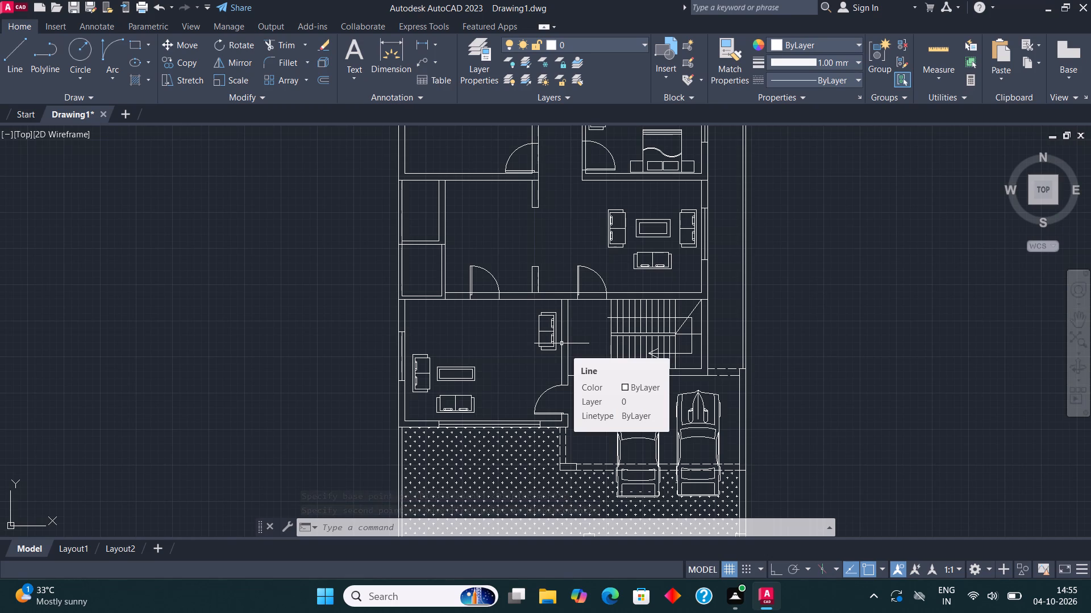
scroll(459, 313, up, 2)
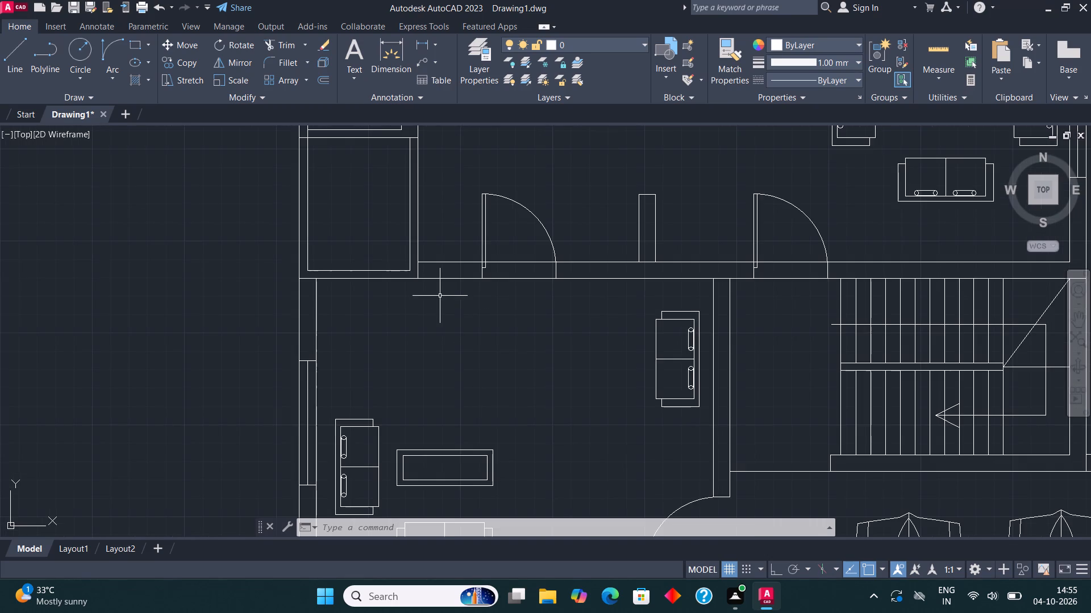
middle_drag(404, 273, 484, 316)
scroll(417, 320, up, 3)
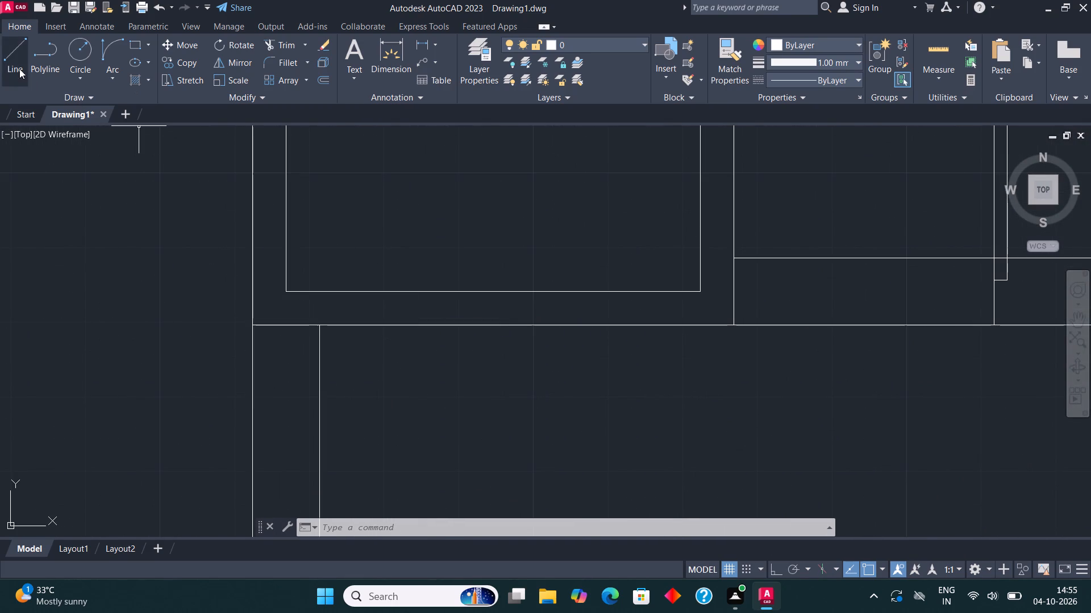
click(17, 63)
click(322, 330)
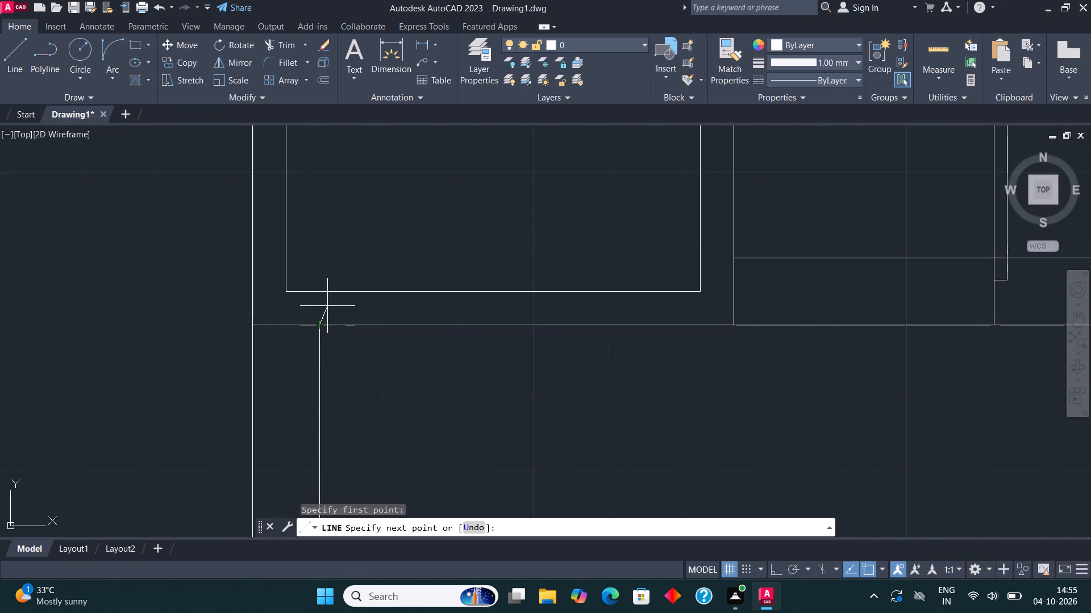
click(318, 295)
key(Escape)
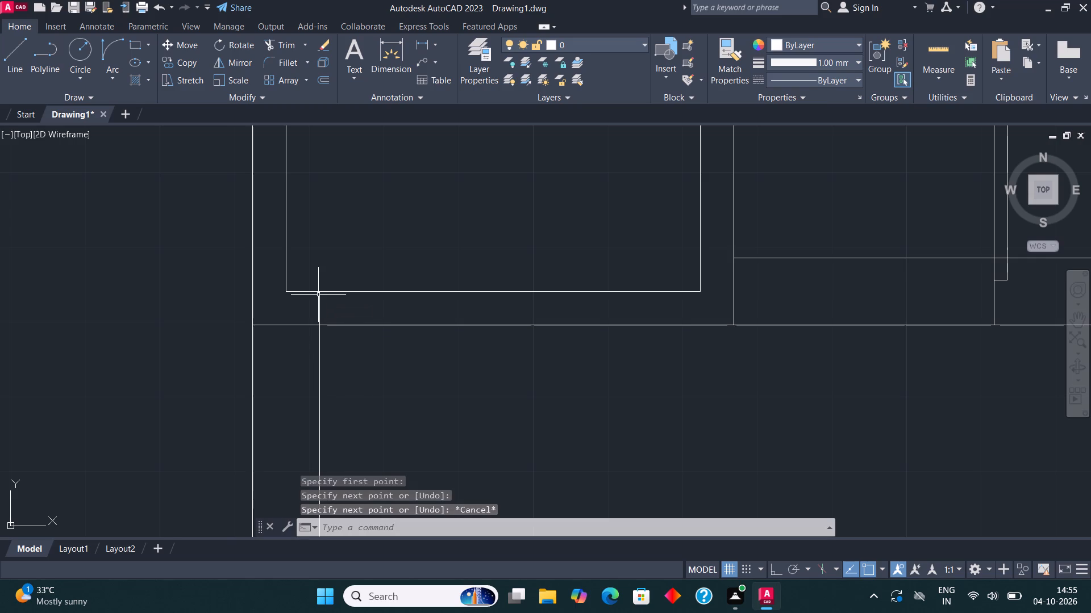
Draw a short vertical jamb line across the small west room's south wall, east of the existing inner-face extension line.
click(15, 60)
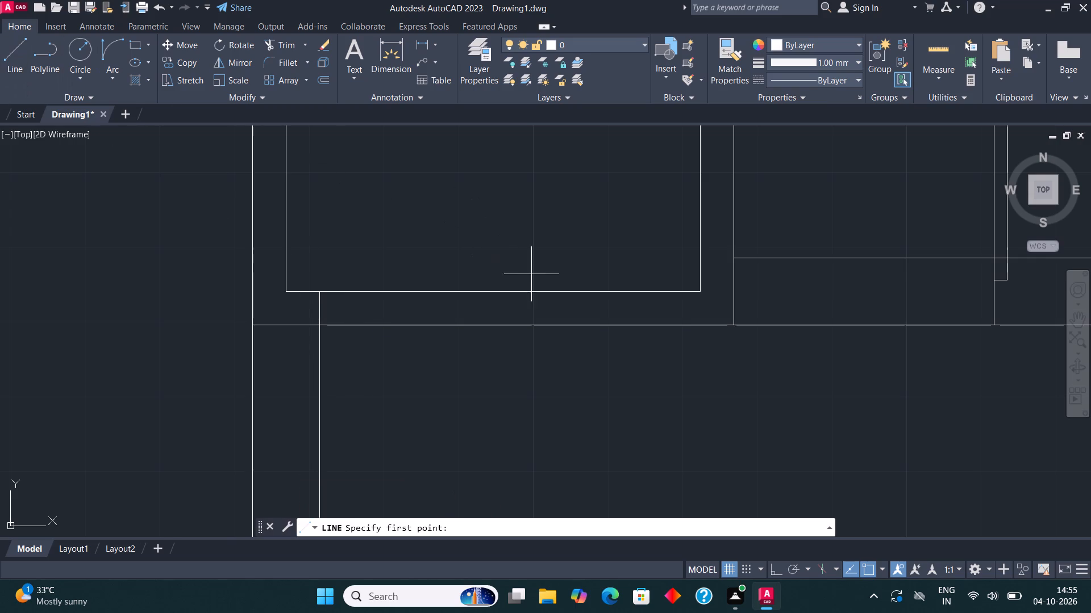
click(515, 289)
click(517, 324)
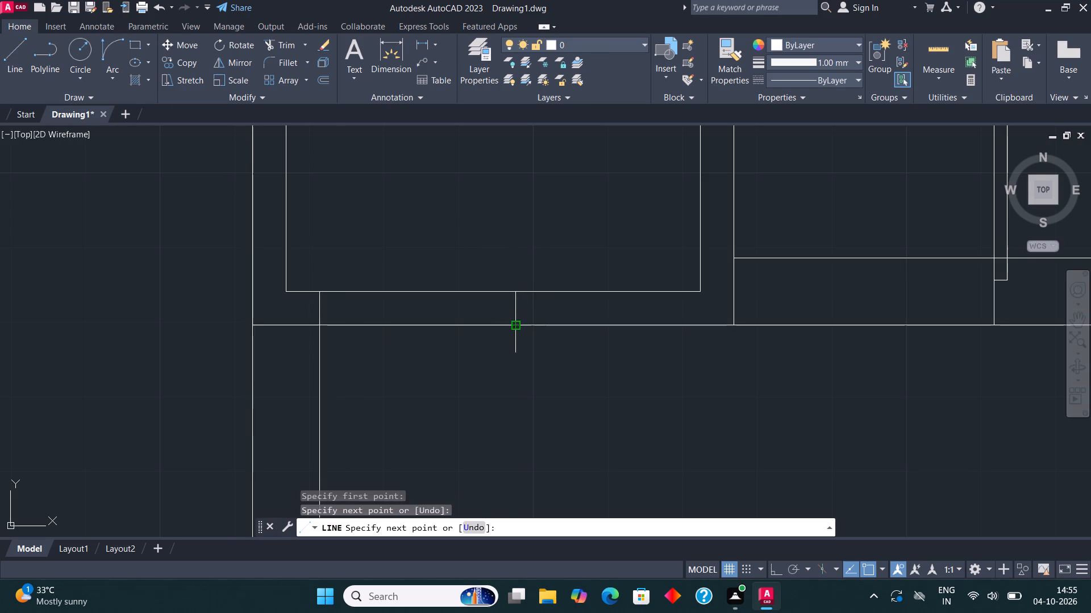
key(Escape)
Trim both south wall lines between the two jamb lines to open a doorway into the small west room.
click(276, 40)
click(362, 228)
click(397, 388)
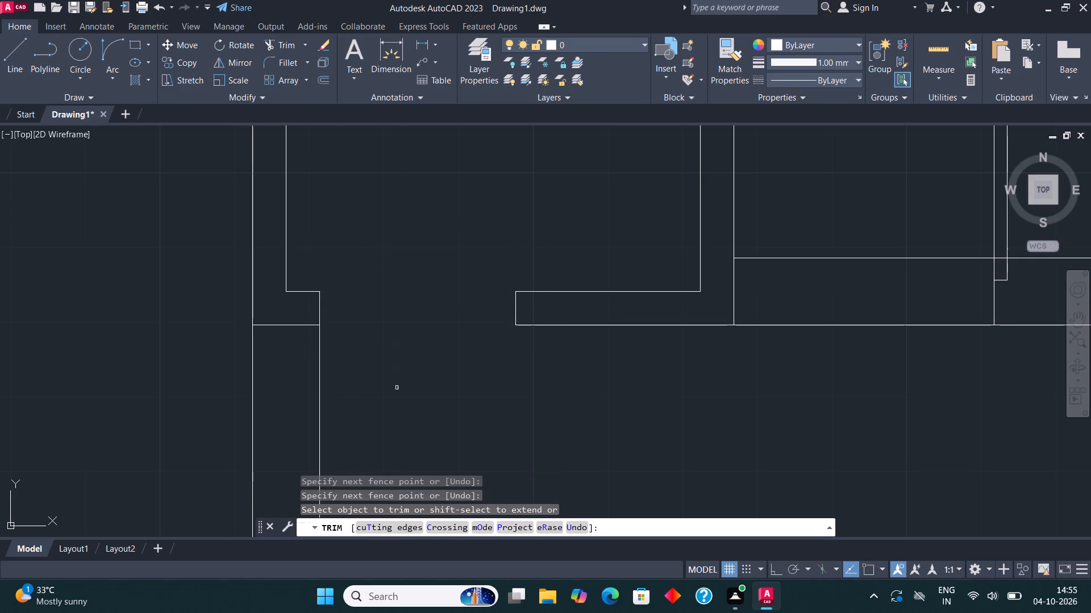
scroll(397, 388, down, 2)
key(Escape)
Draw a window in the wall between the two small west rooms, using a wall-thickness rectangle with a horizontal centre line.
middle_drag(636, 317, 628, 316)
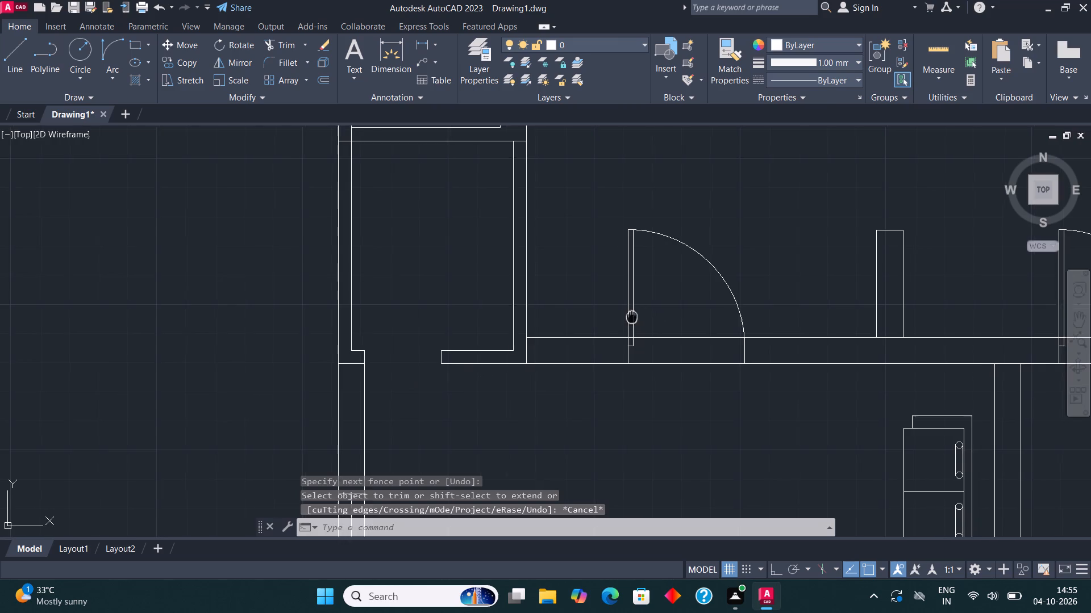
middle_drag(628, 316, 533, 313)
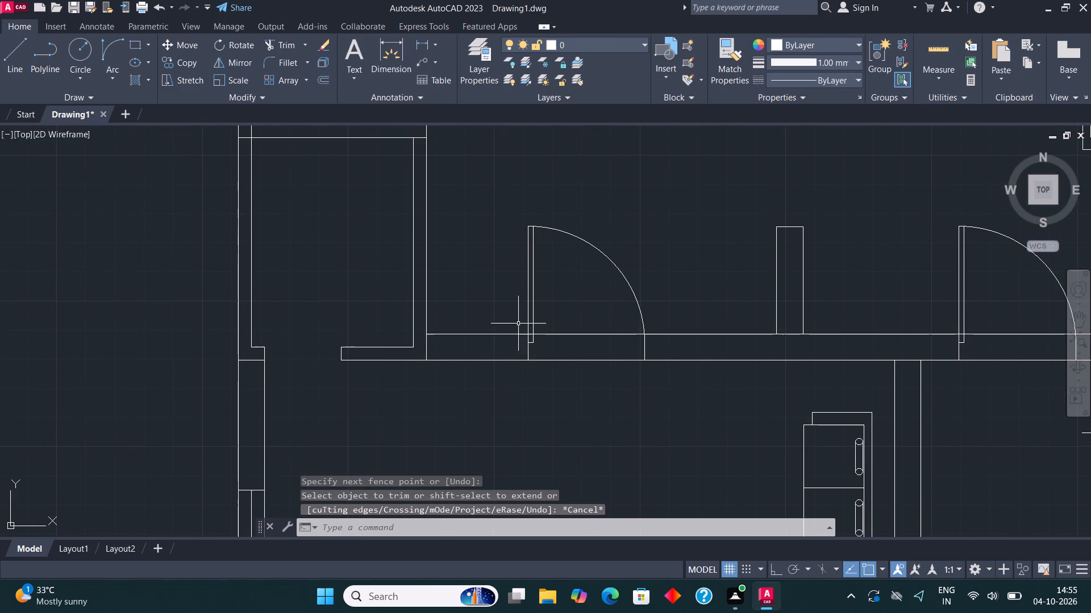
scroll(467, 355, down, 2)
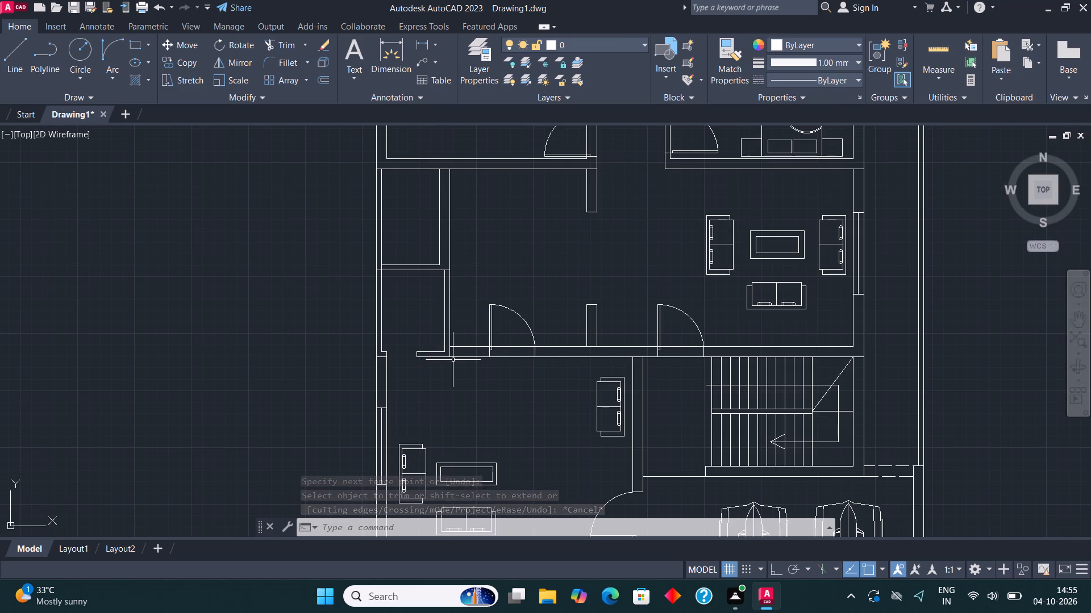
middle_drag(474, 255, 507, 296)
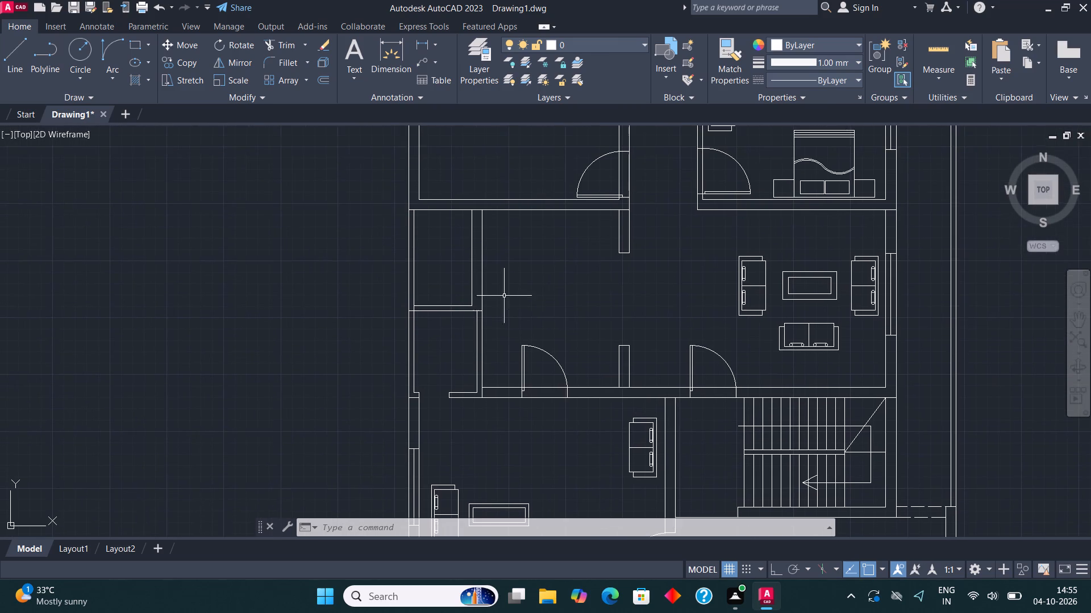
scroll(464, 303, up, 3)
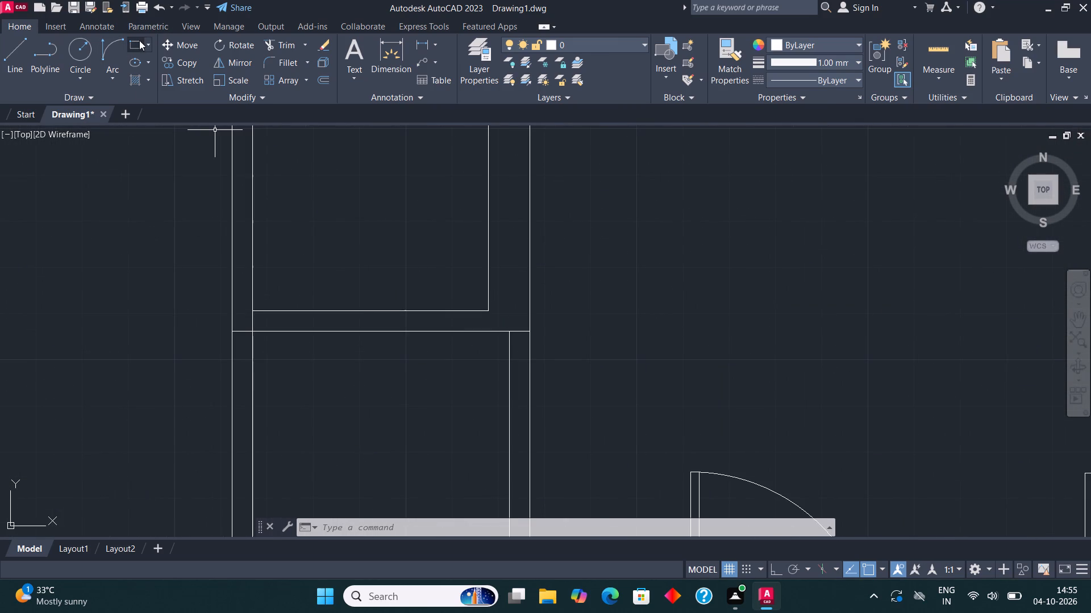
click(133, 45)
middle_drag(451, 327, 494, 353)
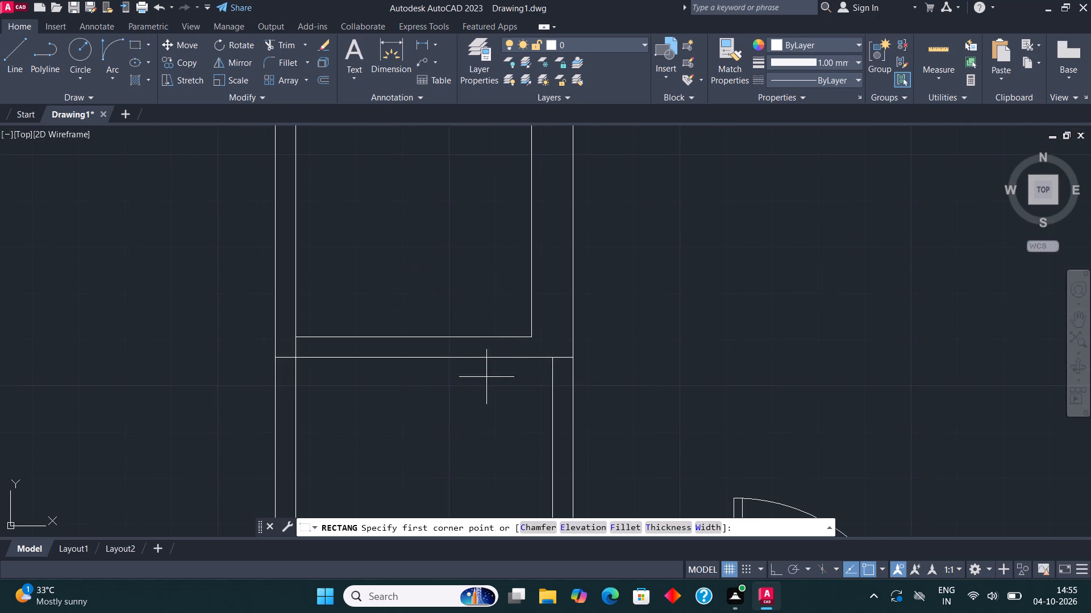
scroll(460, 390, up, 1)
click(324, 338)
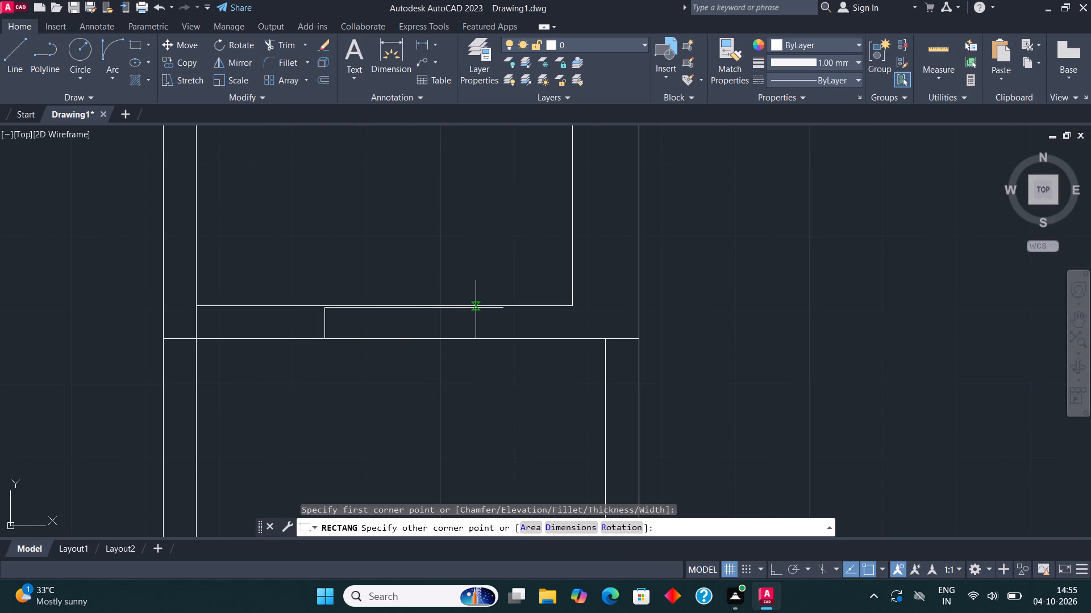
click(476, 308)
click(11, 45)
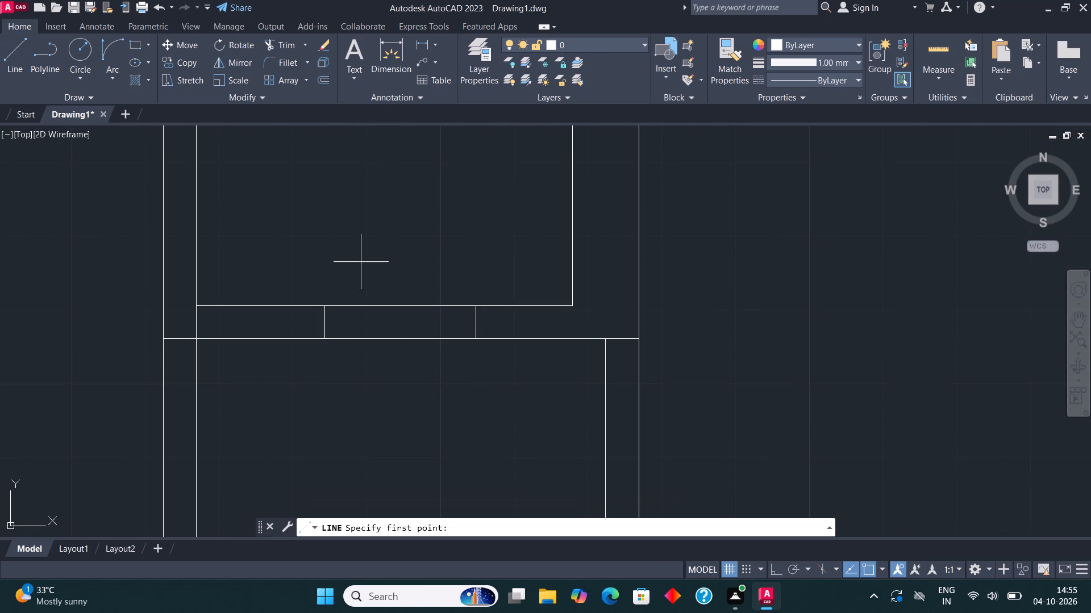
click(325, 321)
click(474, 322)
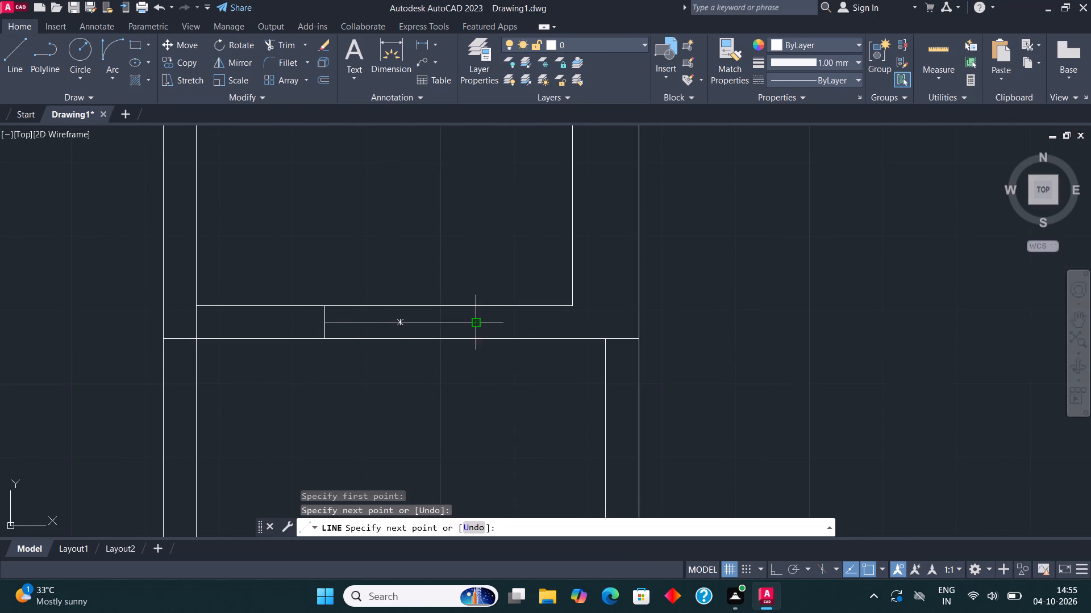
key(Escape)
Draw a tall window in the upper small room's east wall, using a wall-thickness rectangle with a vertical centre line.
scroll(431, 376, down, 1)
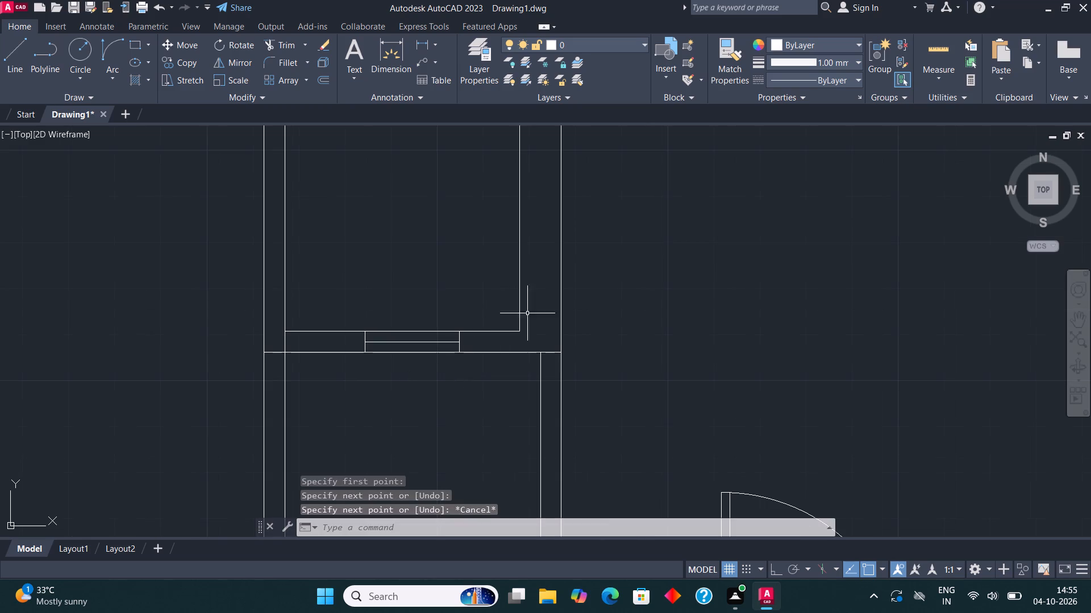
middle_drag(535, 276, 478, 371)
scroll(478, 371, down, 1)
middle_drag(506, 296, 474, 317)
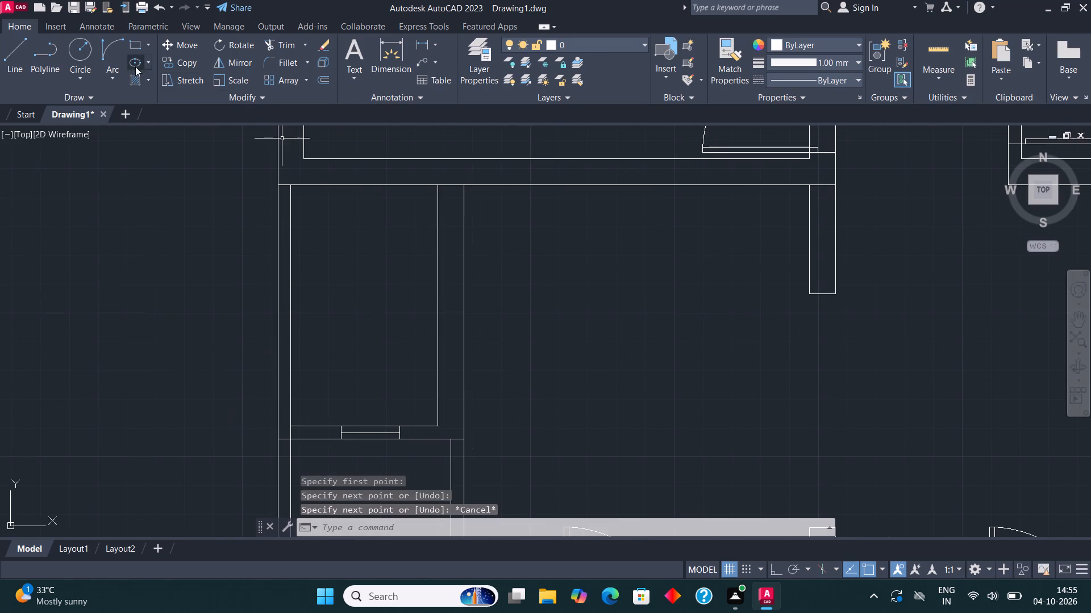
click(139, 41)
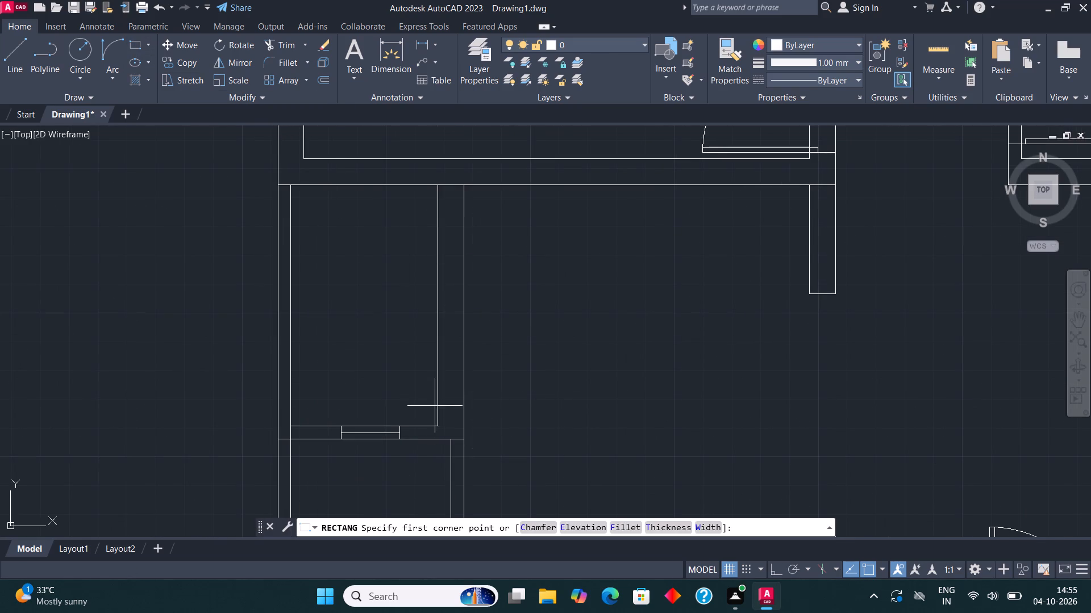
click(436, 393)
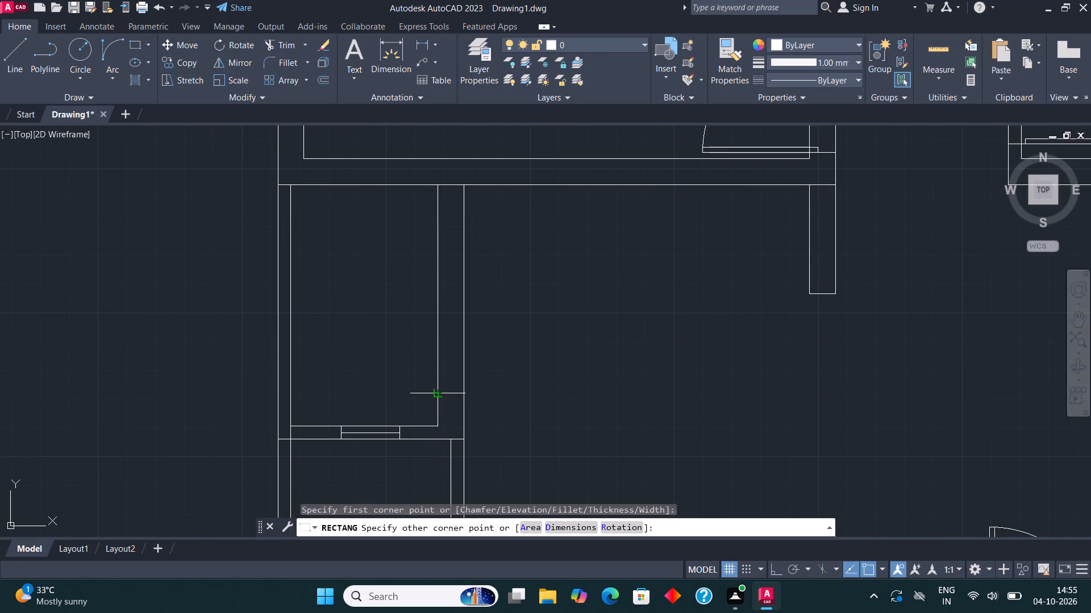
click(467, 228)
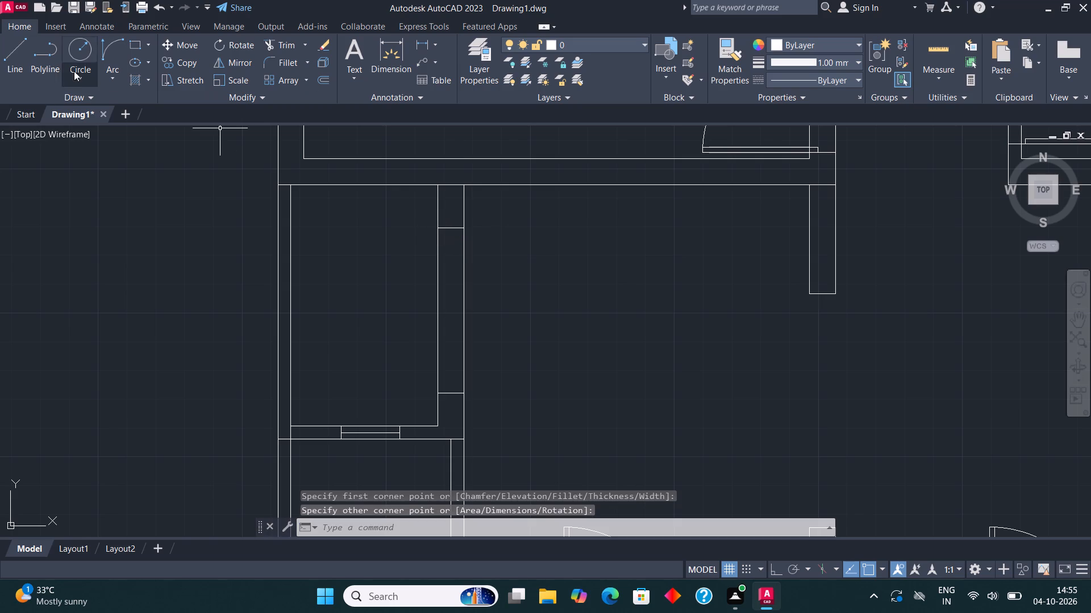
click(20, 51)
click(448, 392)
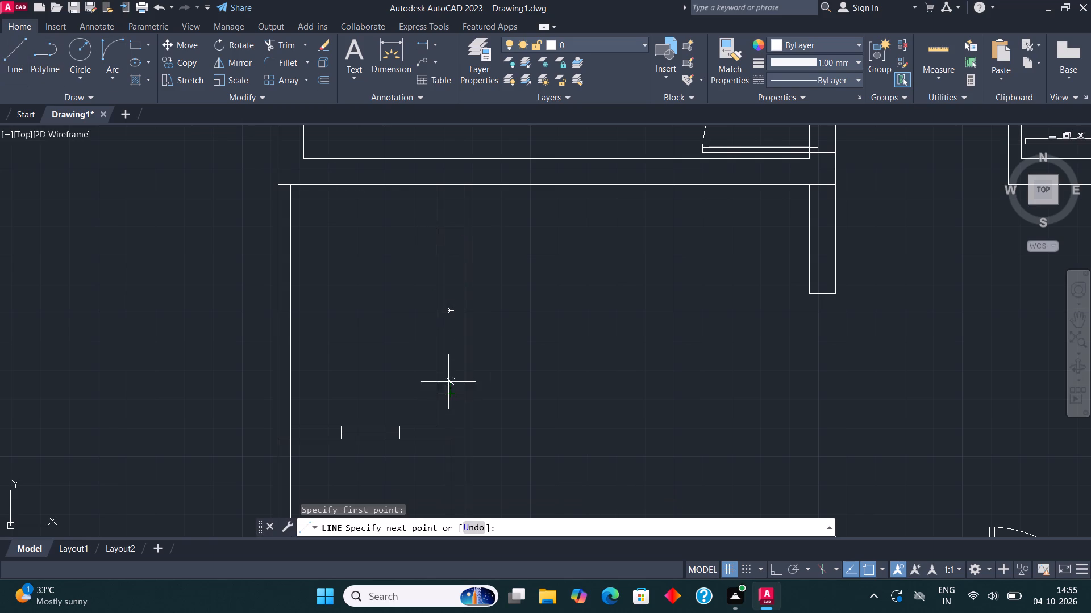
click(451, 228)
scroll(357, 307, down, 2)
key(Escape)
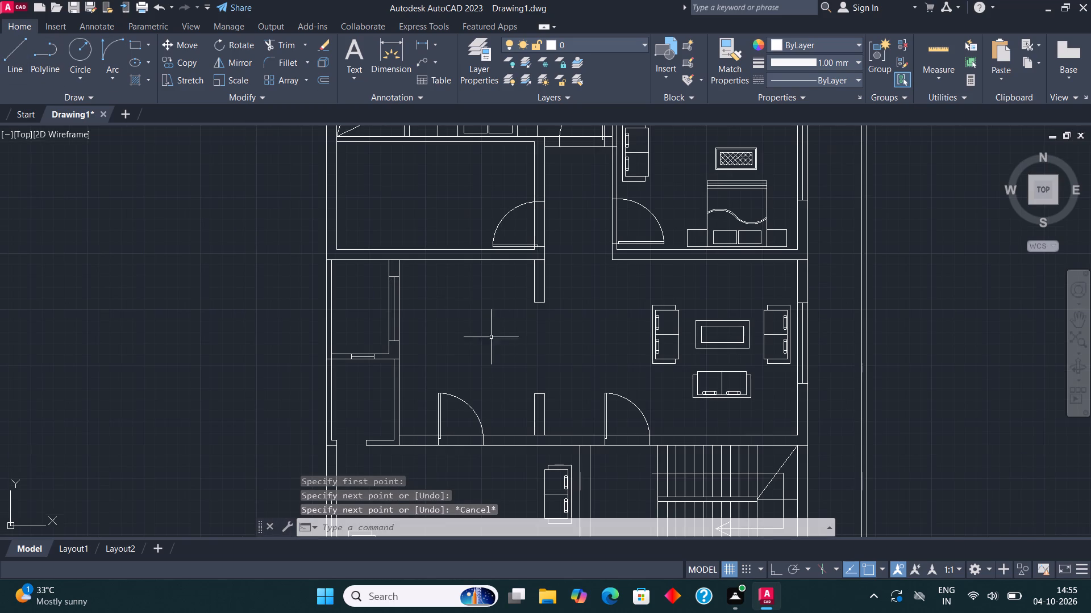
Draw a horizontal rectangle for a table in the open area east of the small west rooms.
middle_drag(518, 317, 522, 280)
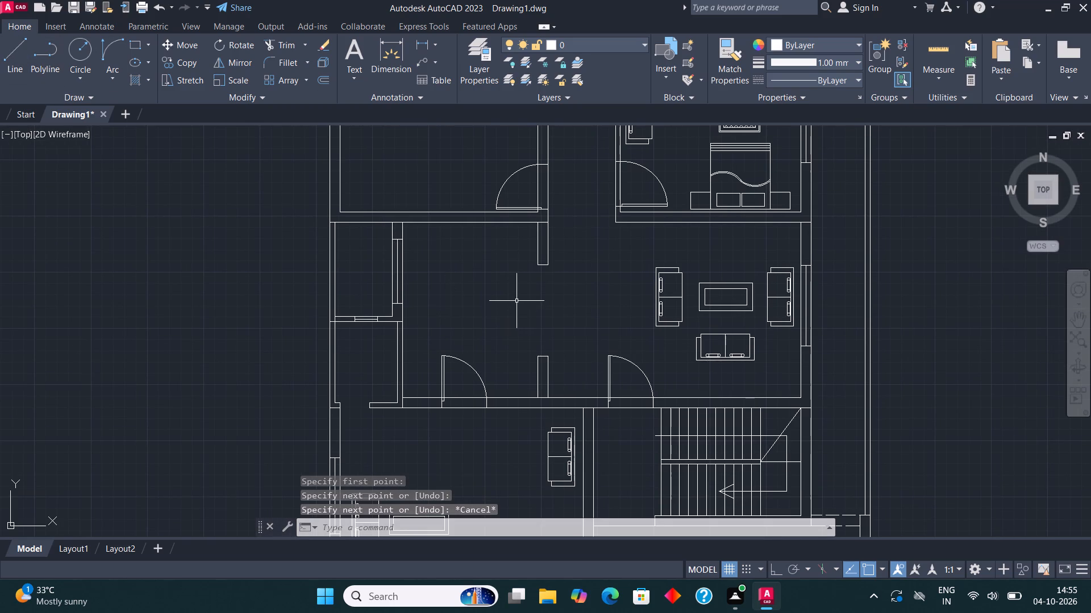
middle_drag(518, 301, 522, 313)
scroll(470, 295, up, 1)
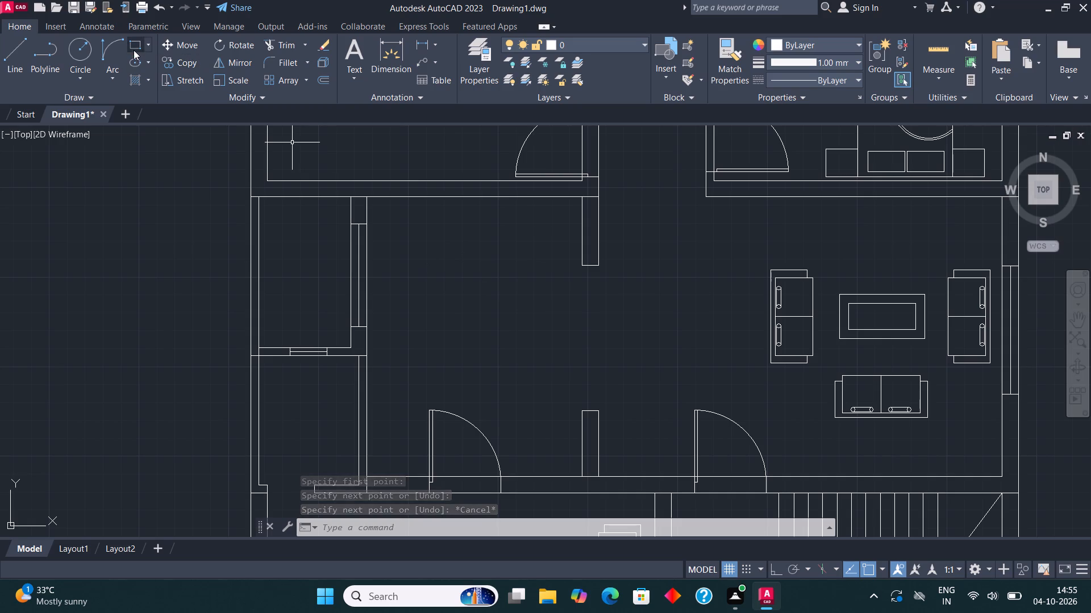
click(134, 50)
scroll(469, 318, up, 1)
click(401, 288)
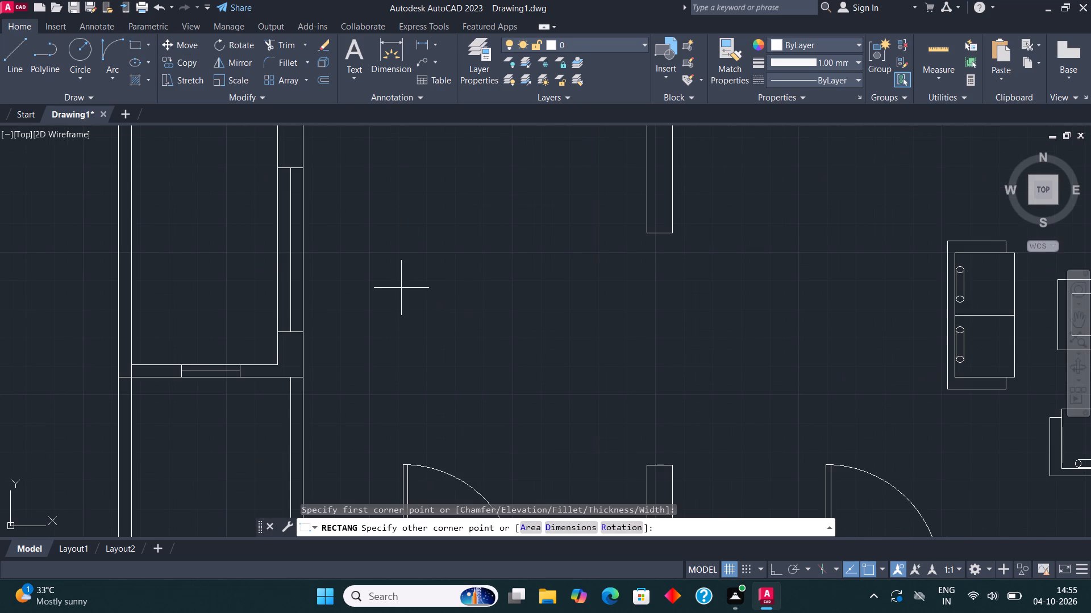
click(548, 358)
Draw a small chair seat rectangle on the table's north edge, near its west end.
scroll(554, 352, down, 3)
middle_drag(552, 322, 540, 320)
scroll(518, 329, up, 3)
middle_drag(519, 367, 460, 364)
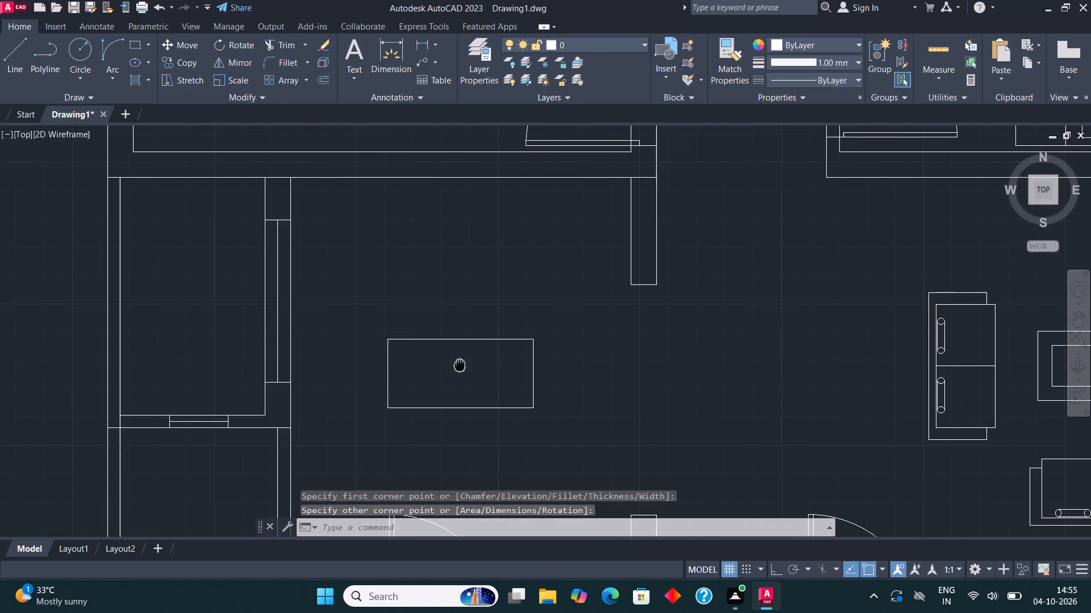
click(134, 45)
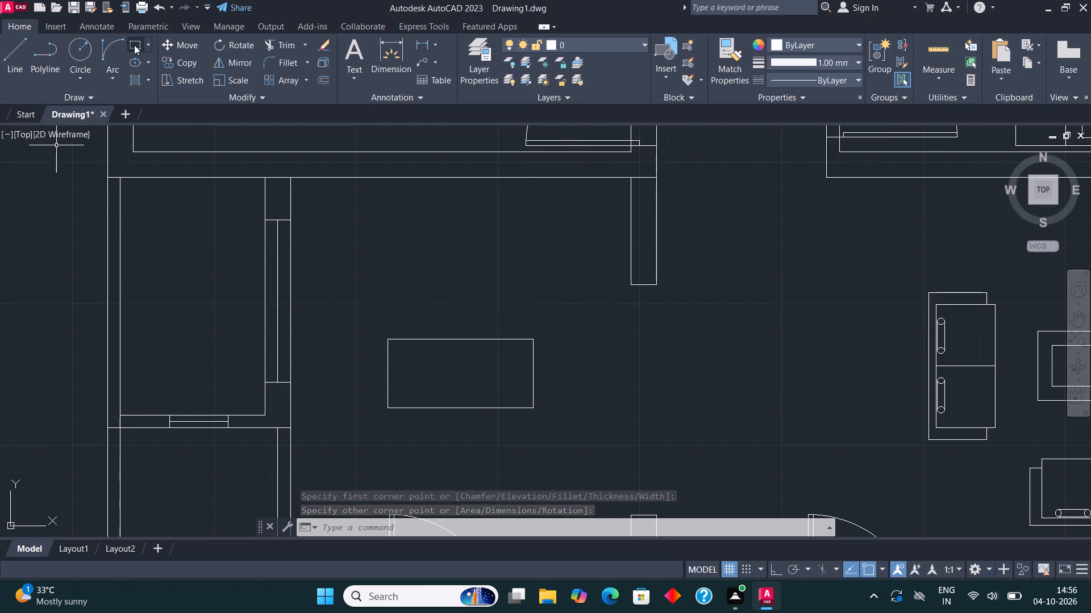
scroll(416, 341, up, 2)
click(388, 335)
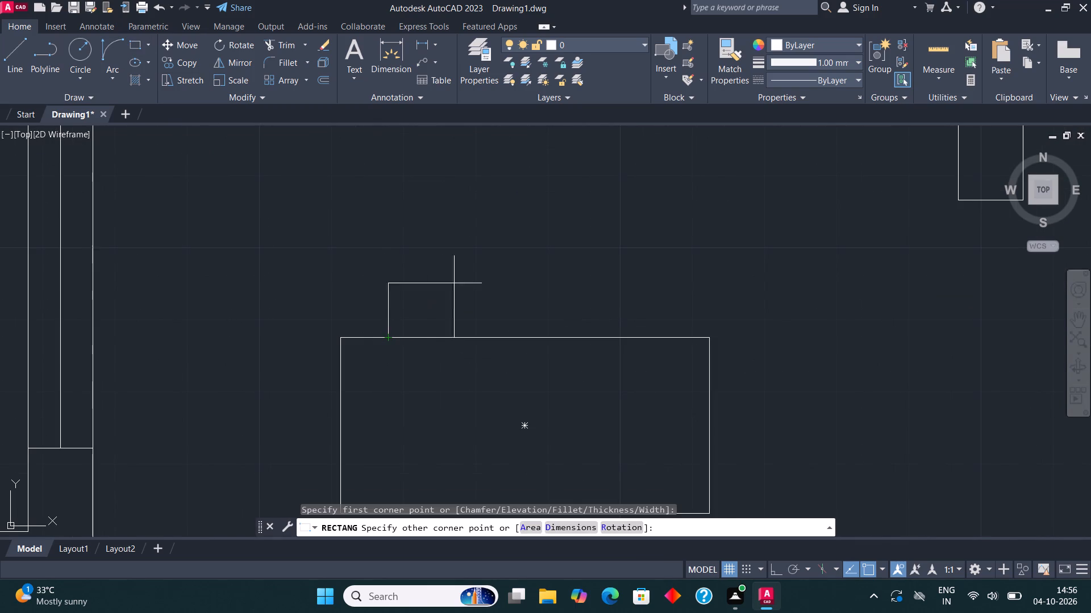
click(478, 257)
Draw a three-sided outline with Ortho on around the chair seat's west, north and east sides, starting and ending on the table edge.
scroll(545, 612, down, 2)
scroll(534, 418, down, 3)
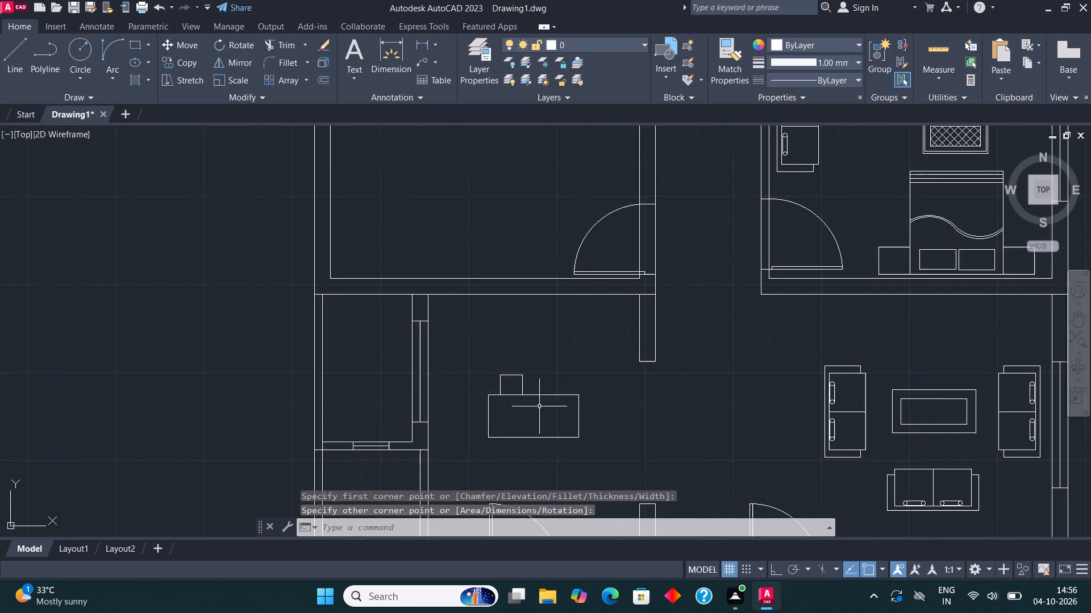
middle_drag(551, 358, 540, 433)
scroll(512, 468, up, 2)
middle_drag(437, 436, 448, 342)
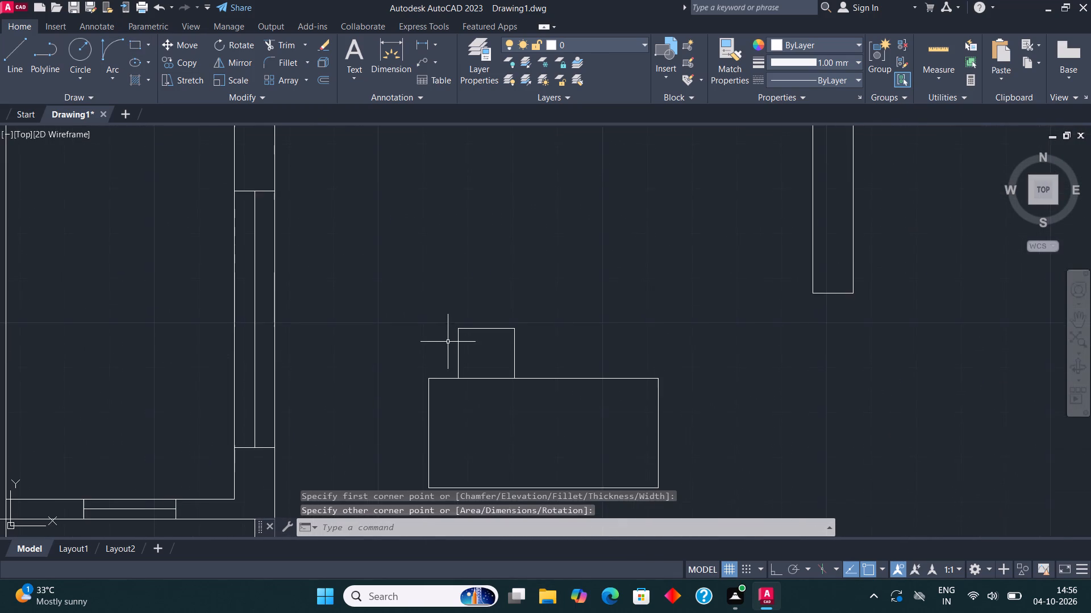
scroll(464, 366, up, 2)
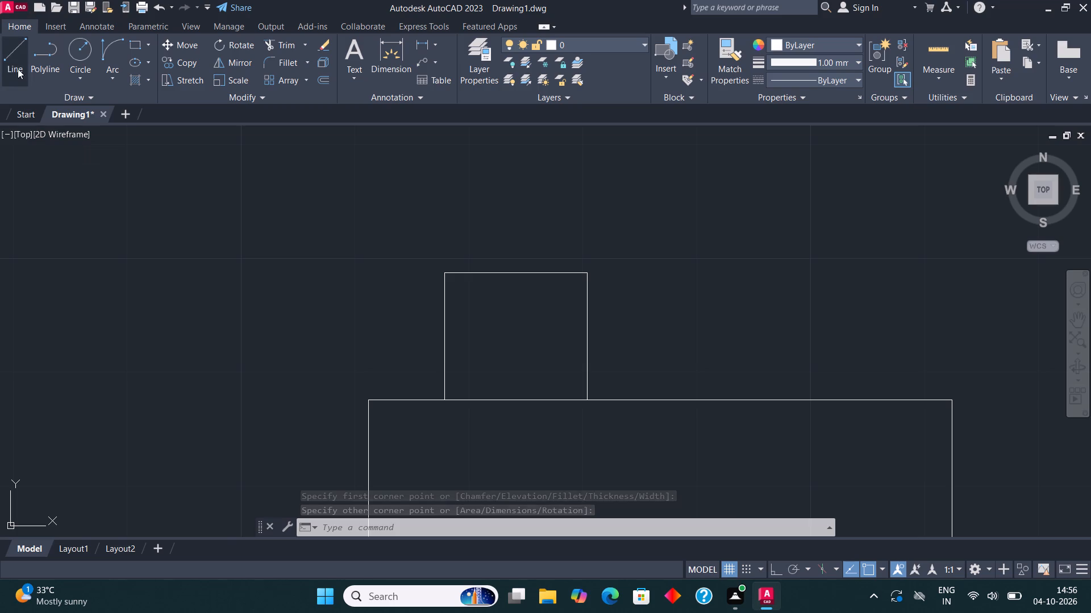
click(8, 60)
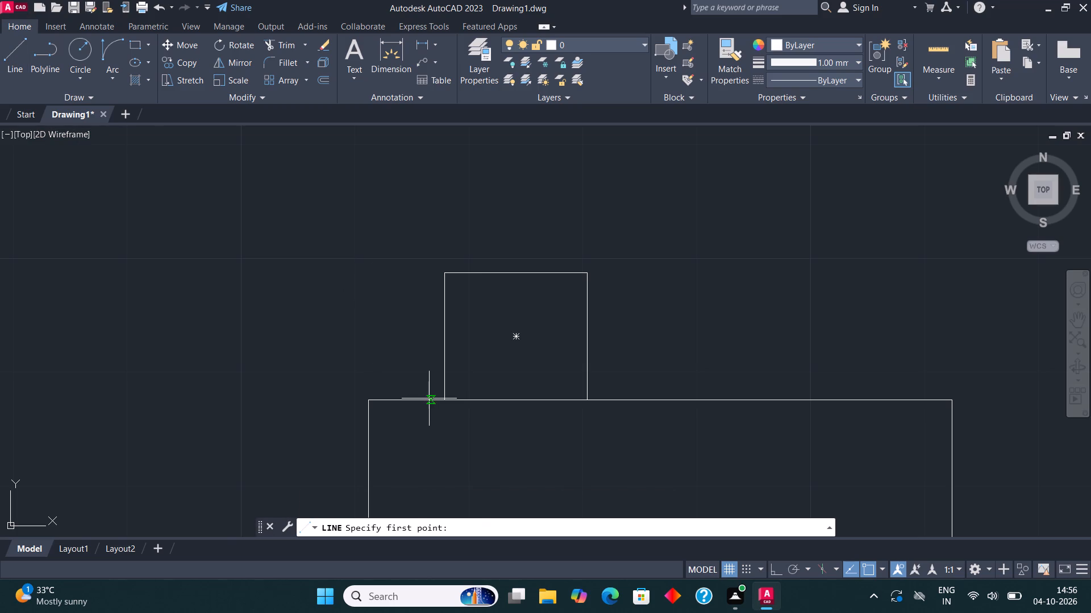
click(430, 398)
key(F8)
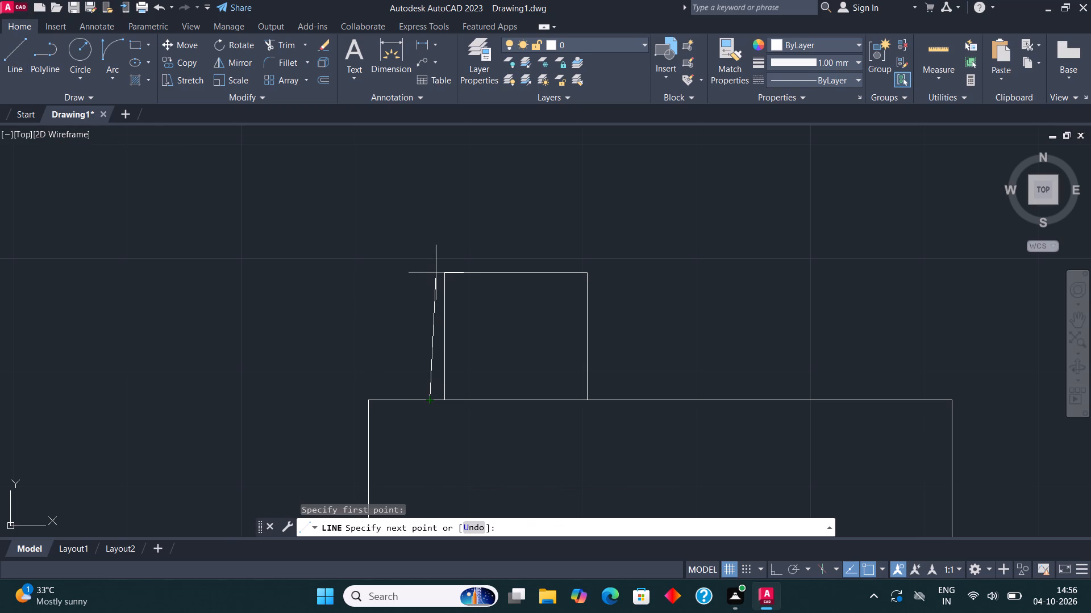
click(438, 259)
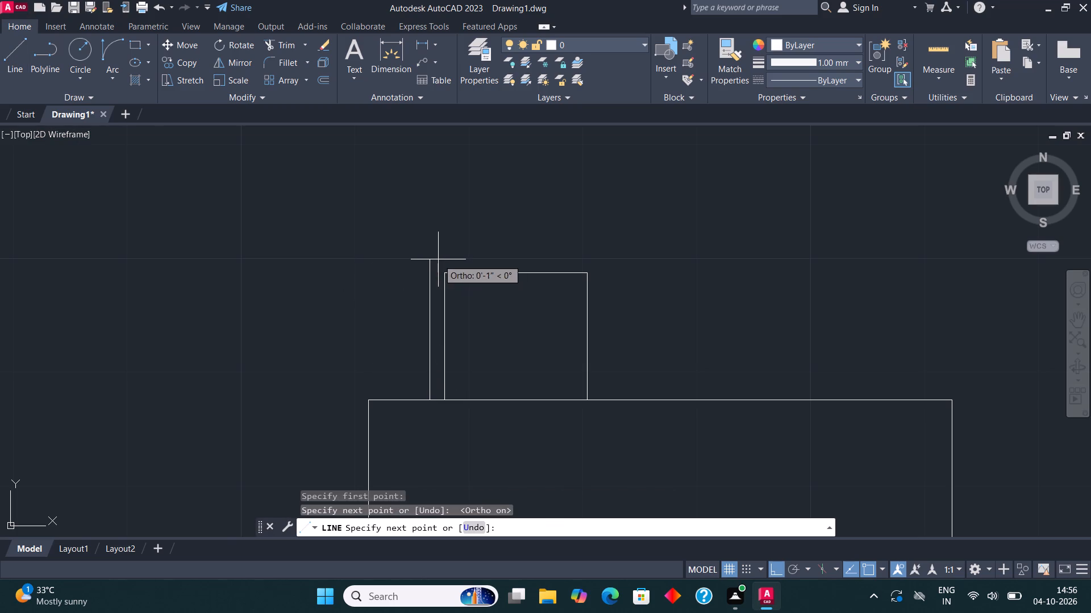
click(604, 270)
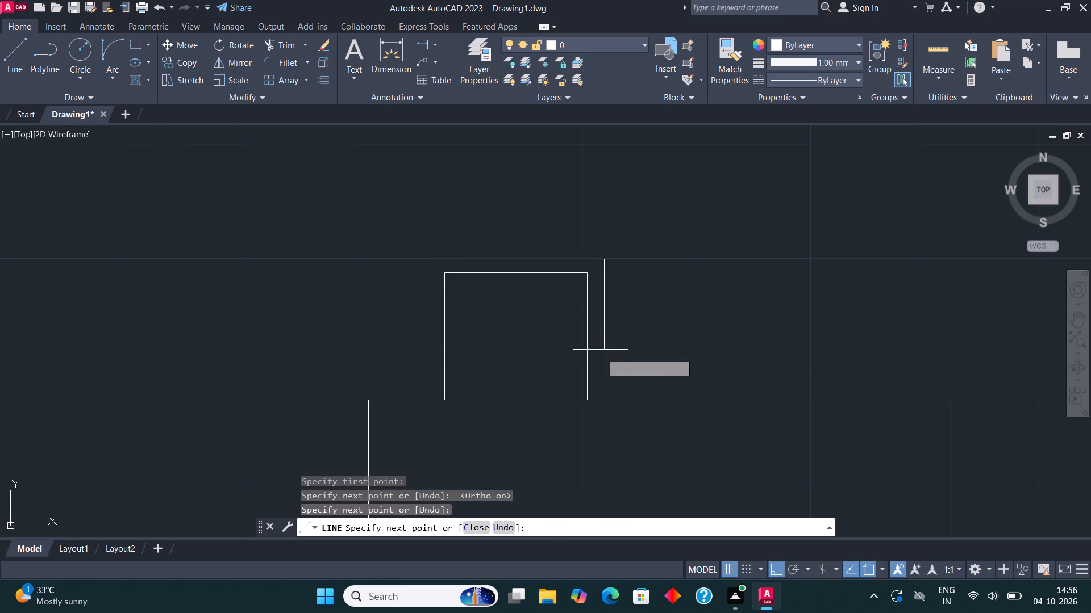
click(602, 399)
key(Escape)
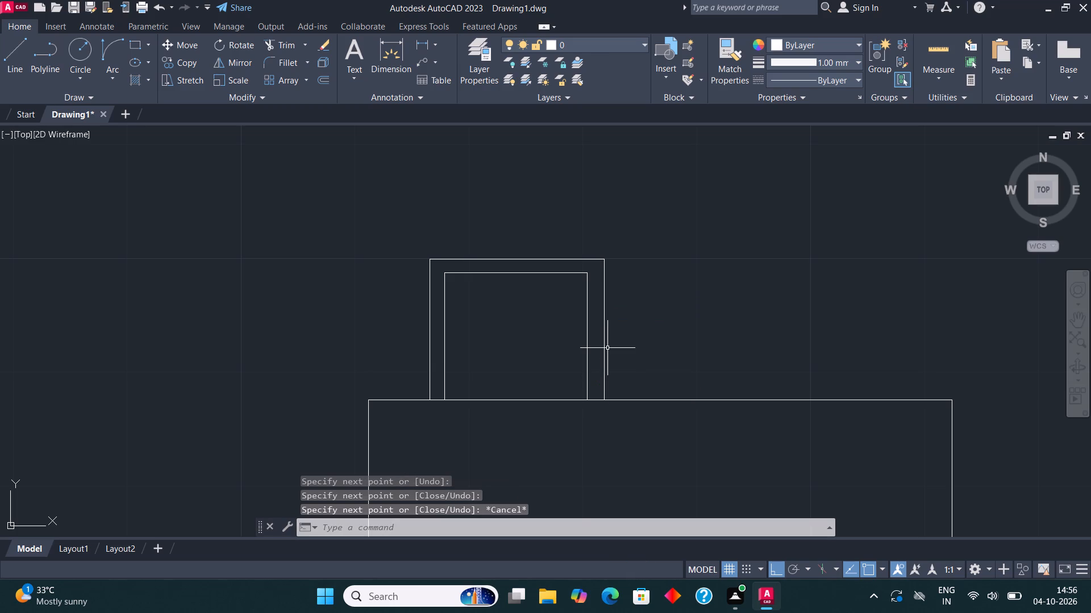
Shift the east side of the chair's outer outline slightly west to even its gap from the seat.
click(601, 335)
click(611, 322)
click(604, 317)
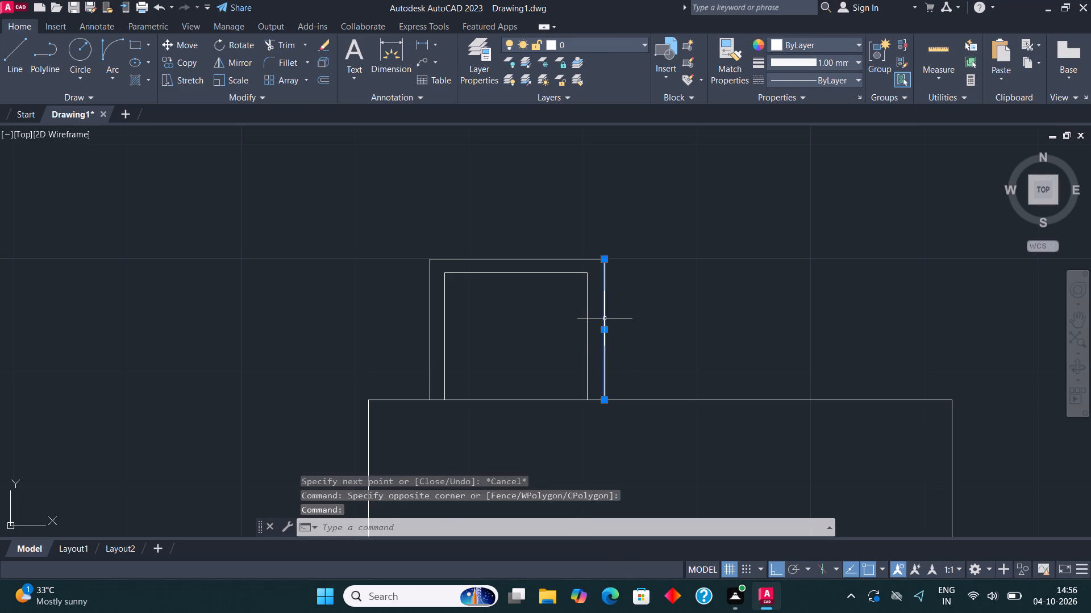
scroll(605, 321, up, 3)
click(591, 356)
click(585, 355)
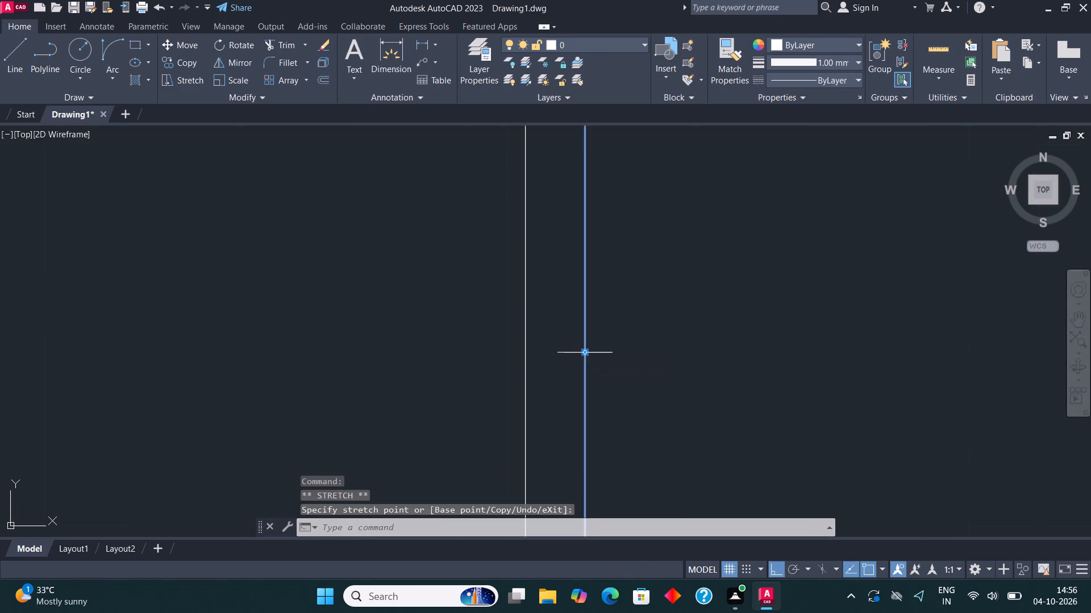
scroll(585, 368, down, 2)
key(Escape)
Trim the overhanging line end at the northeast corner of the chair's outer outline.
scroll(596, 257, up, 3)
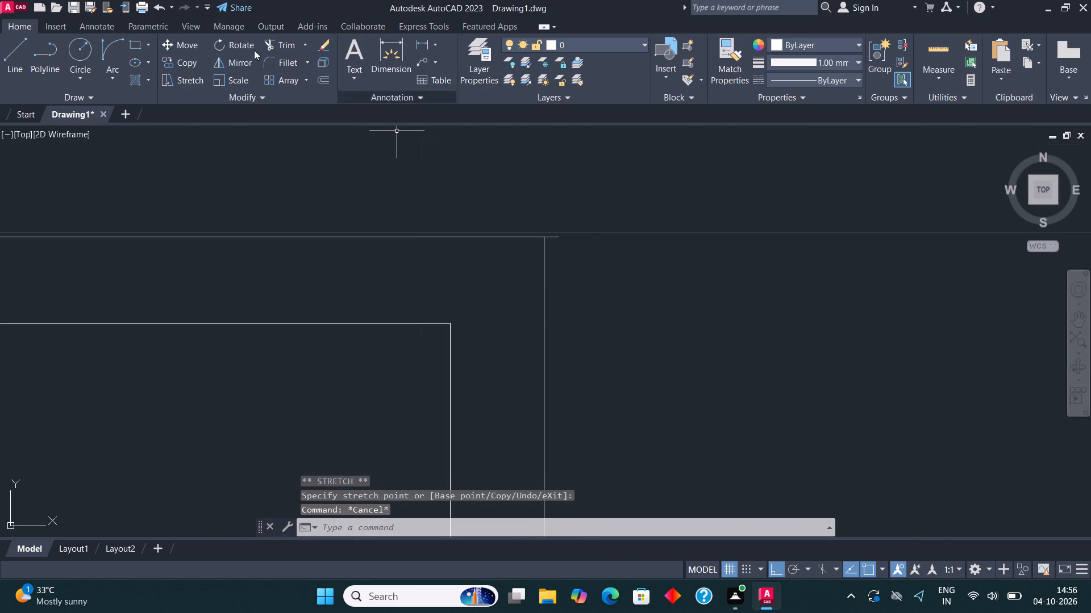
click(285, 43)
click(556, 261)
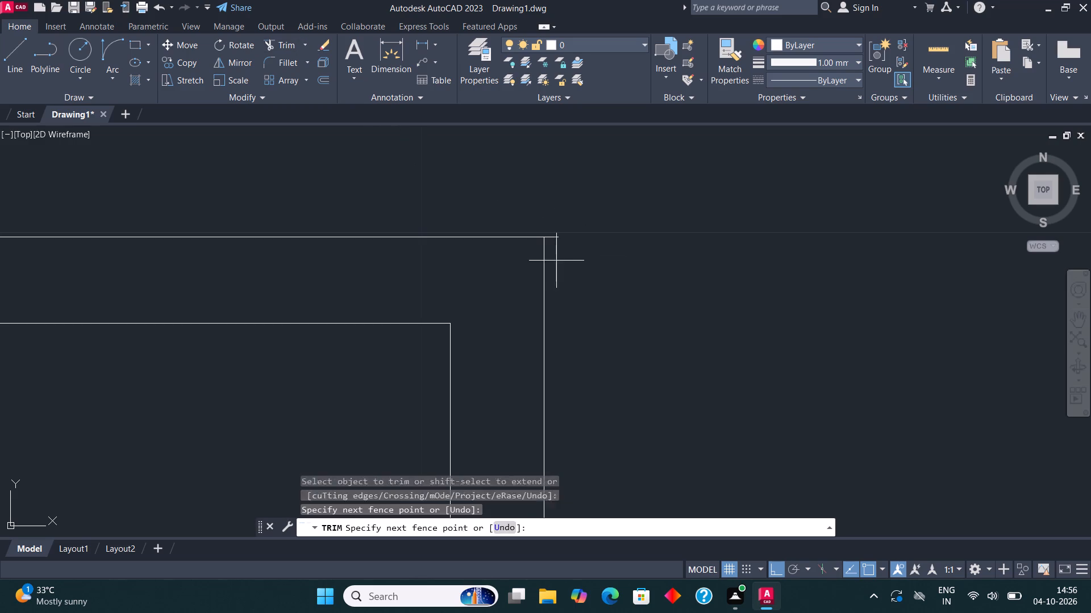
click(552, 207)
scroll(552, 209, down, 1)
key(Escape)
scroll(442, 275, down, 2)
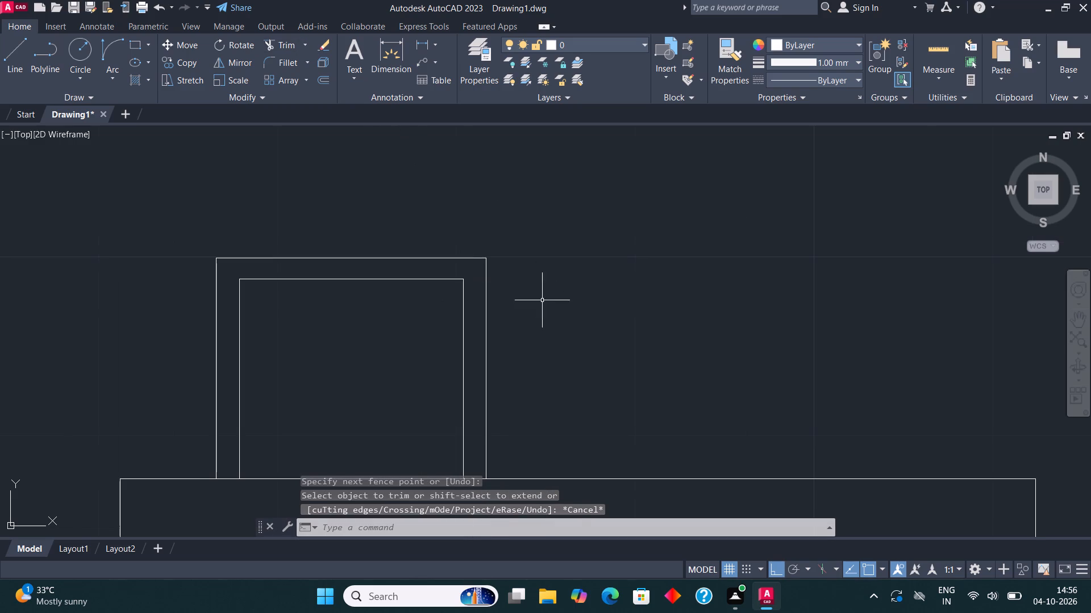
Copy the chair eastward along the table's north edge, placing the second chair near the table's east end.
click(539, 380)
click(166, 206)
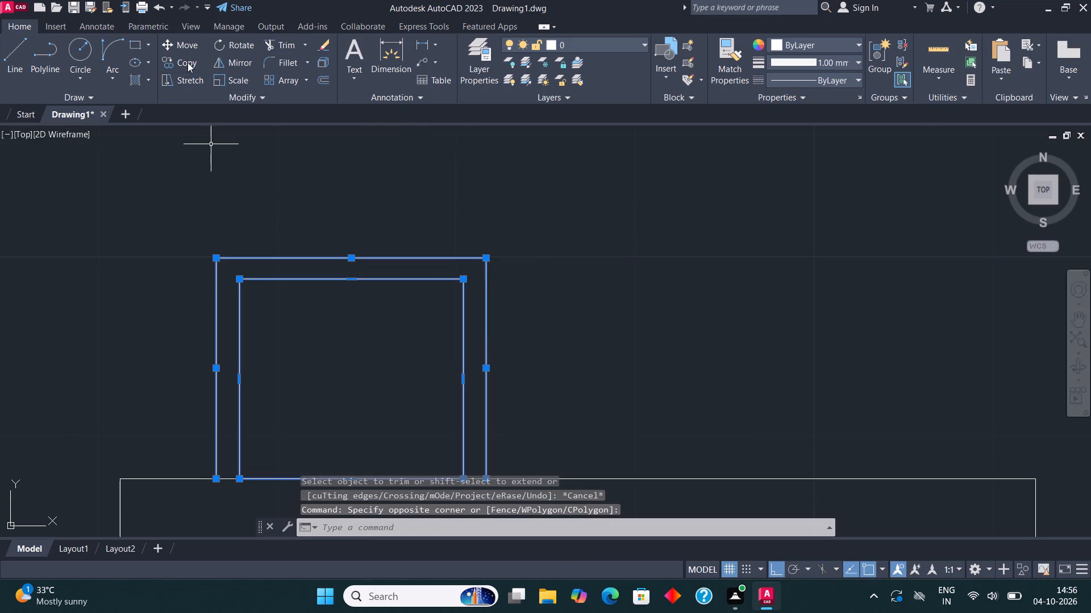
click(188, 62)
scroll(469, 189, down, 1)
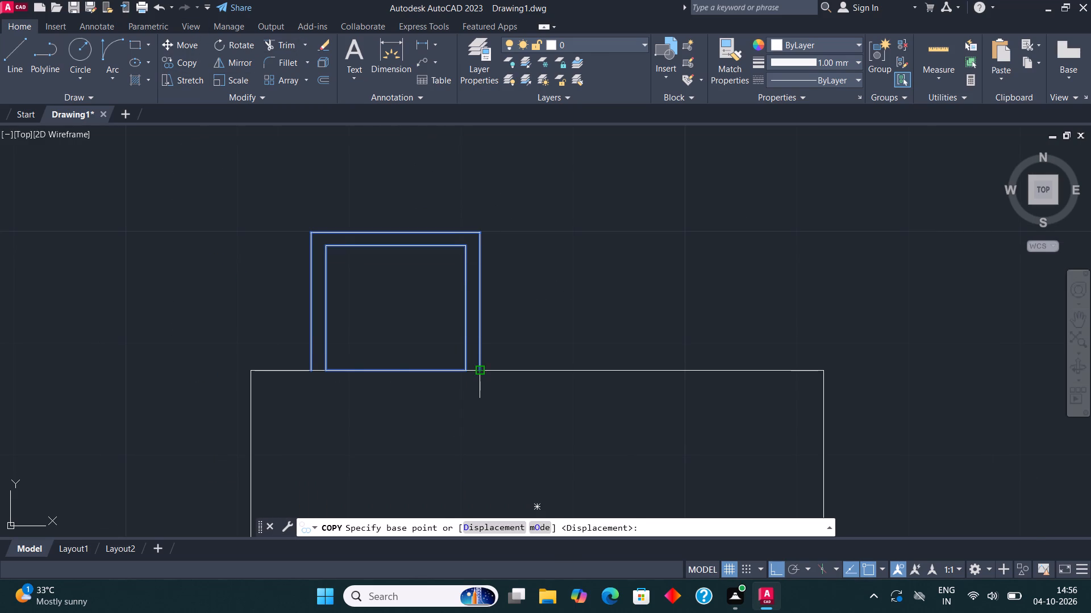
click(483, 374)
click(763, 372)
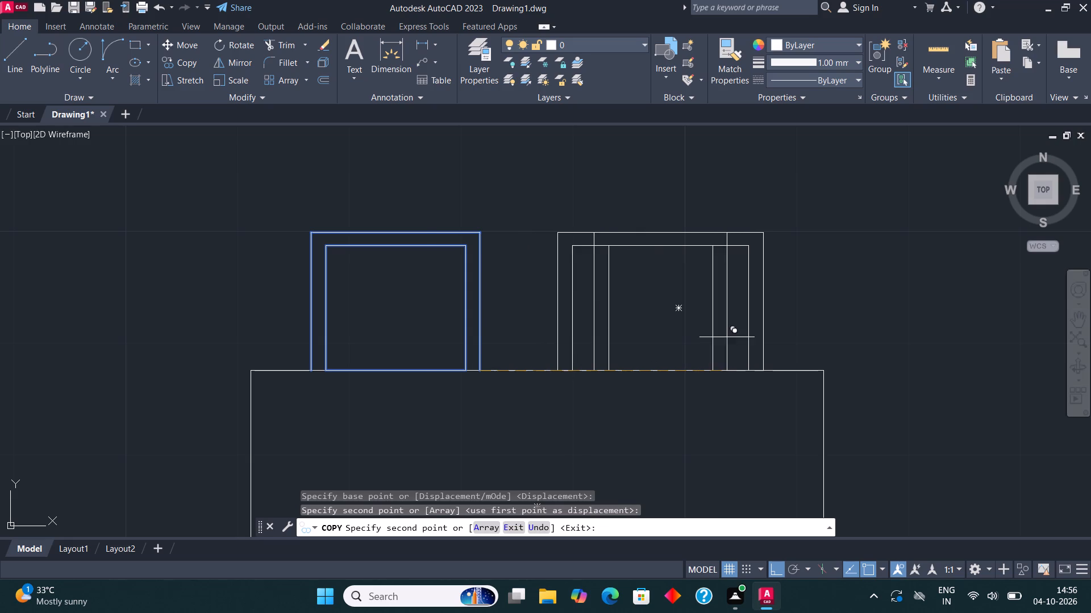
scroll(590, 277, down, 2)
key(Escape)
Offset the table rectangle a short distance inward to form an inner border line.
scroll(584, 385, up, 1)
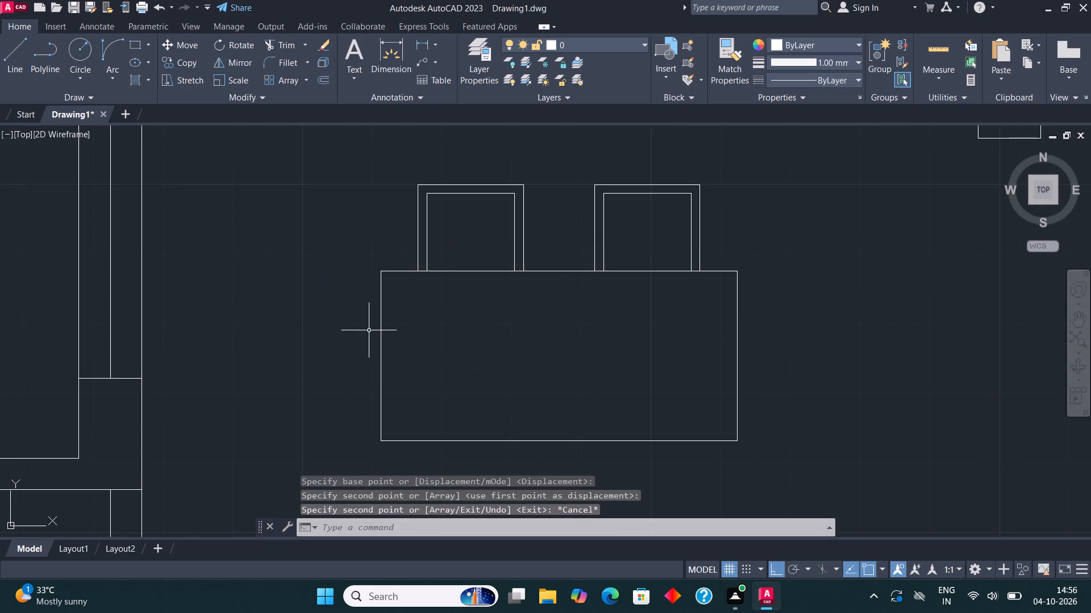
click(377, 331)
click(390, 346)
click(384, 334)
click(373, 315)
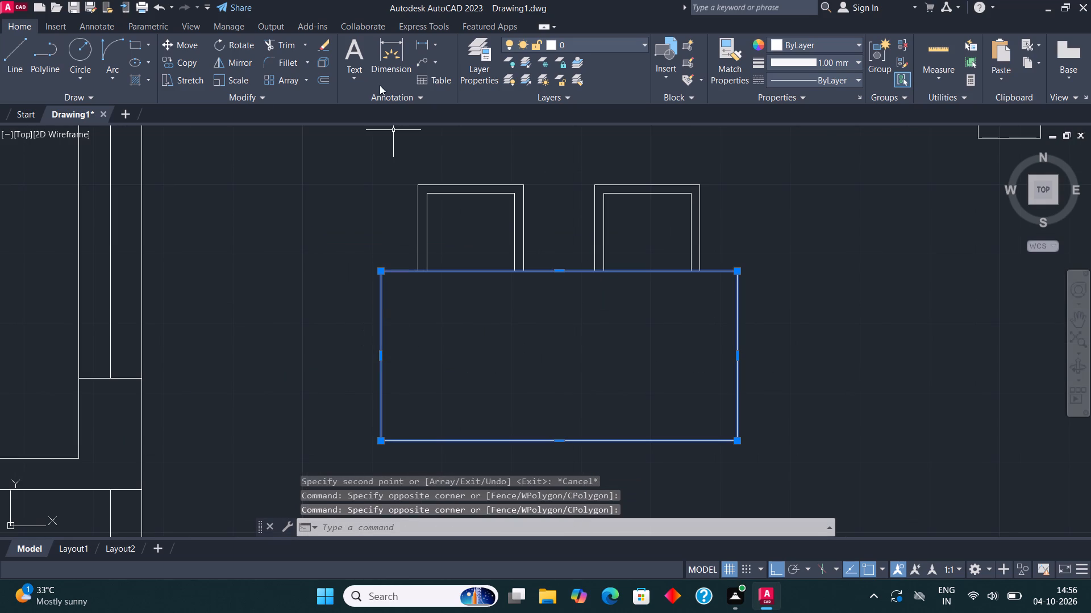
click(326, 70)
click(326, 78)
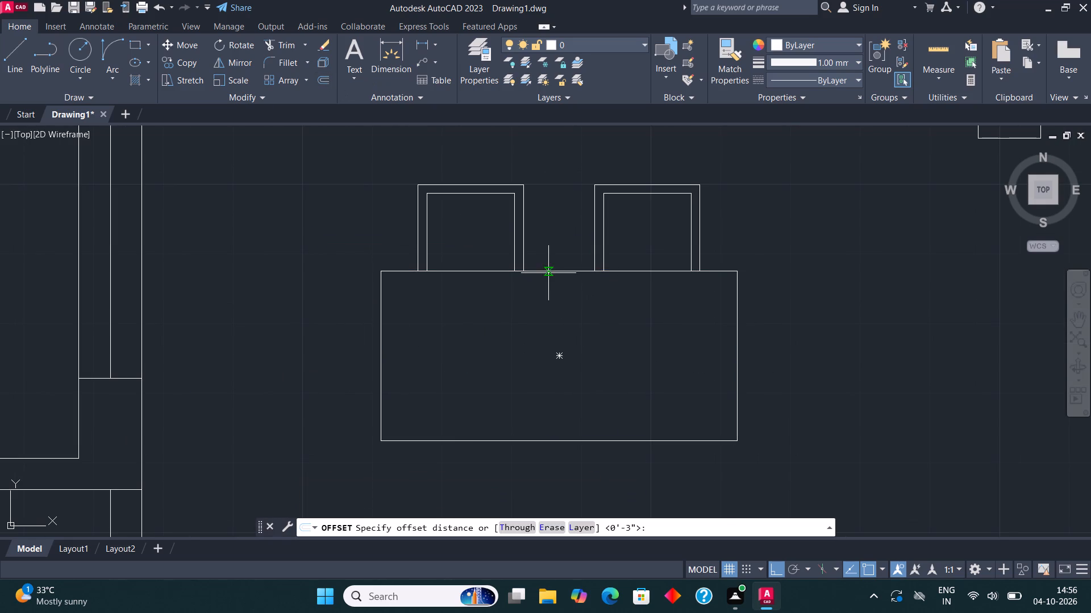
click(548, 273)
click(552, 283)
click(551, 316)
scroll(549, 314, down, 1)
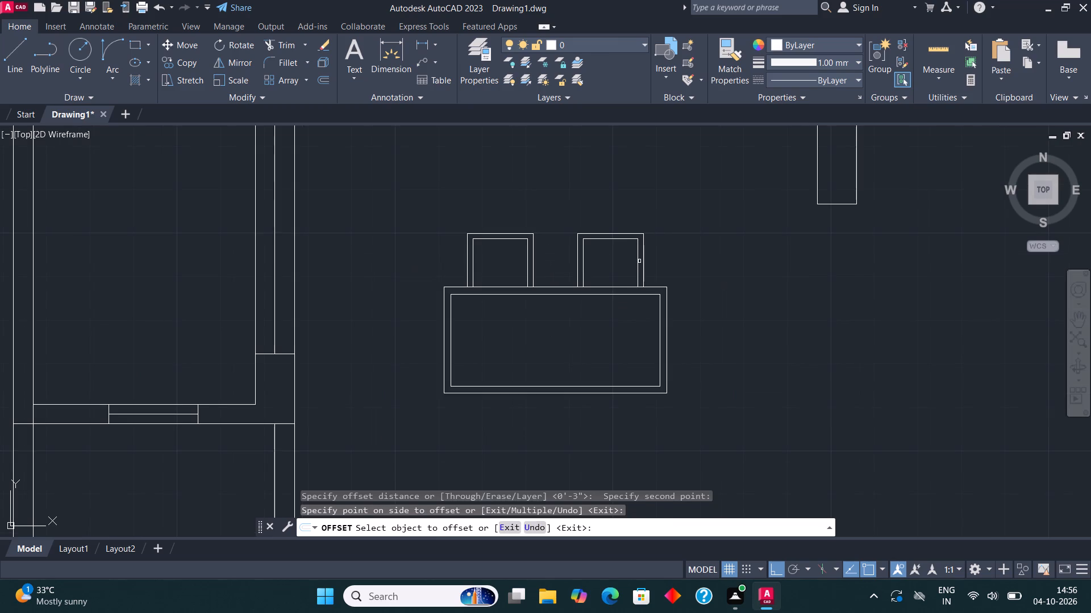
key(Escape)
Mirror both north chairs across the table's horizontal centre line to its south edge, keeping the originals.
click(670, 266)
click(388, 180)
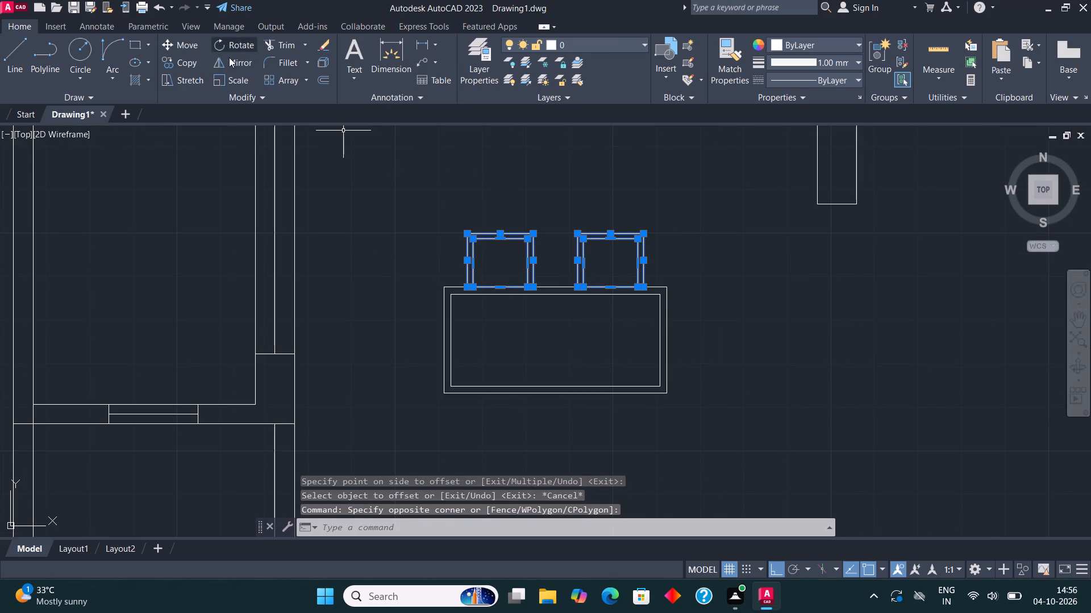
click(232, 59)
click(555, 343)
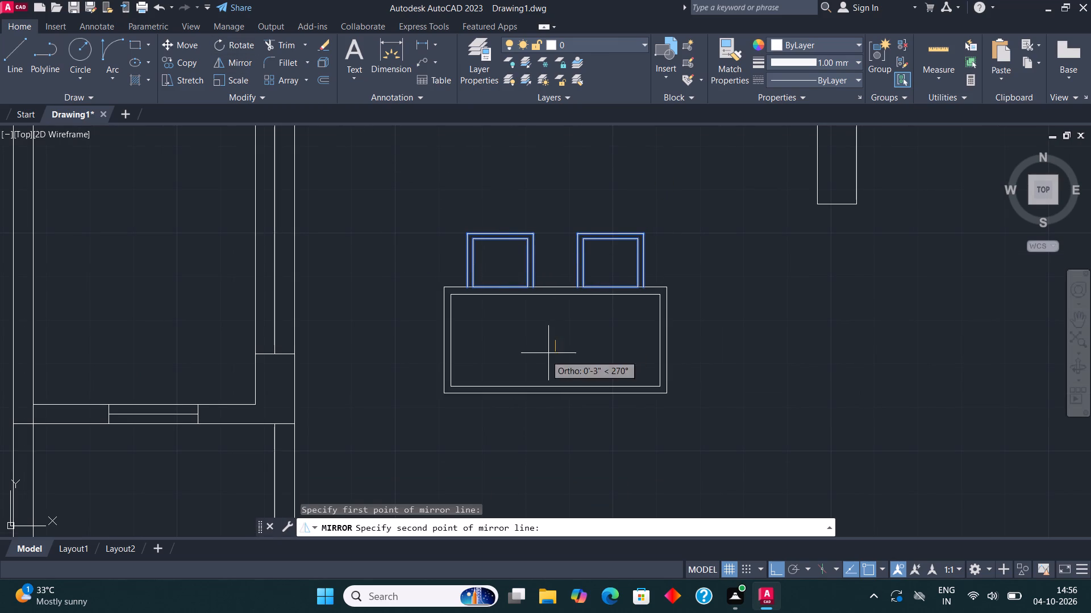
click(410, 329)
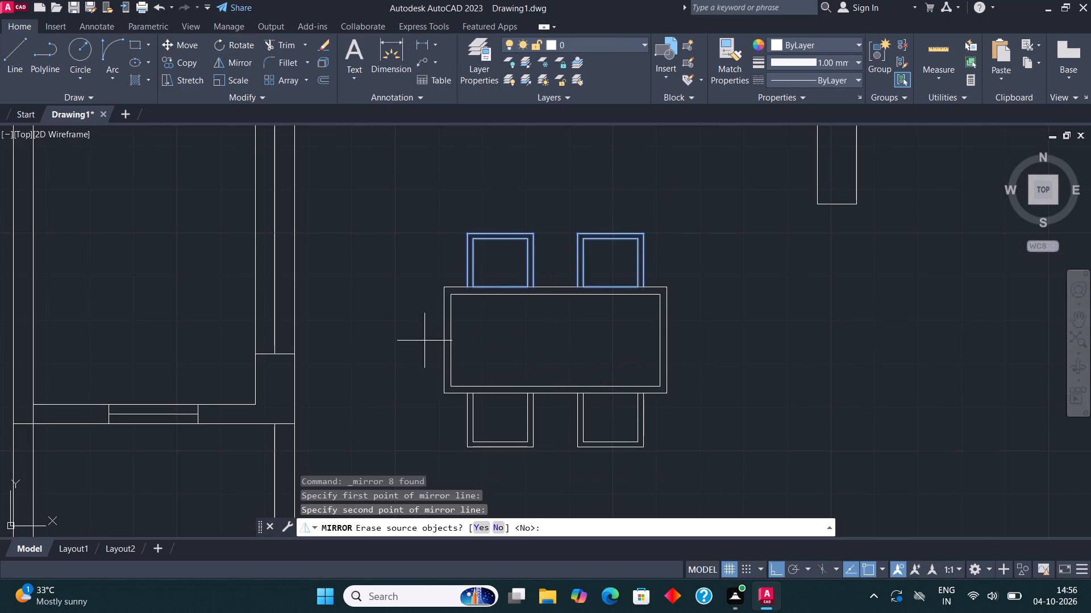
click(499, 523)
Copy the southeast chair into the open space east of the table.
click(659, 460)
click(562, 415)
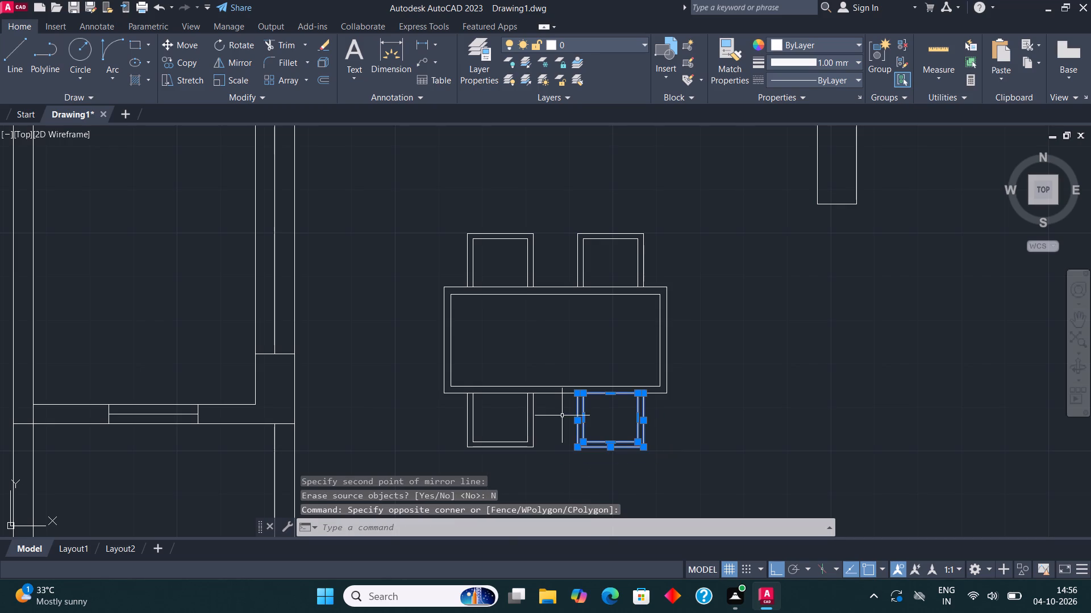
click(185, 64)
click(598, 435)
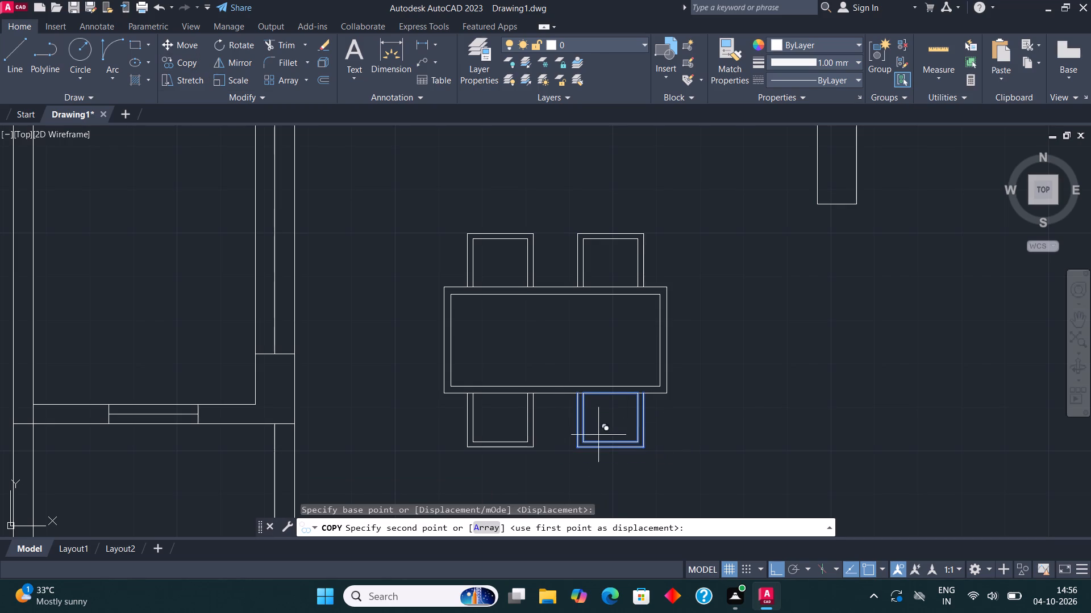
click(784, 415)
key(Escape)
Rotate the copied chair 90° so its open side faces the table's east end.
click(839, 465)
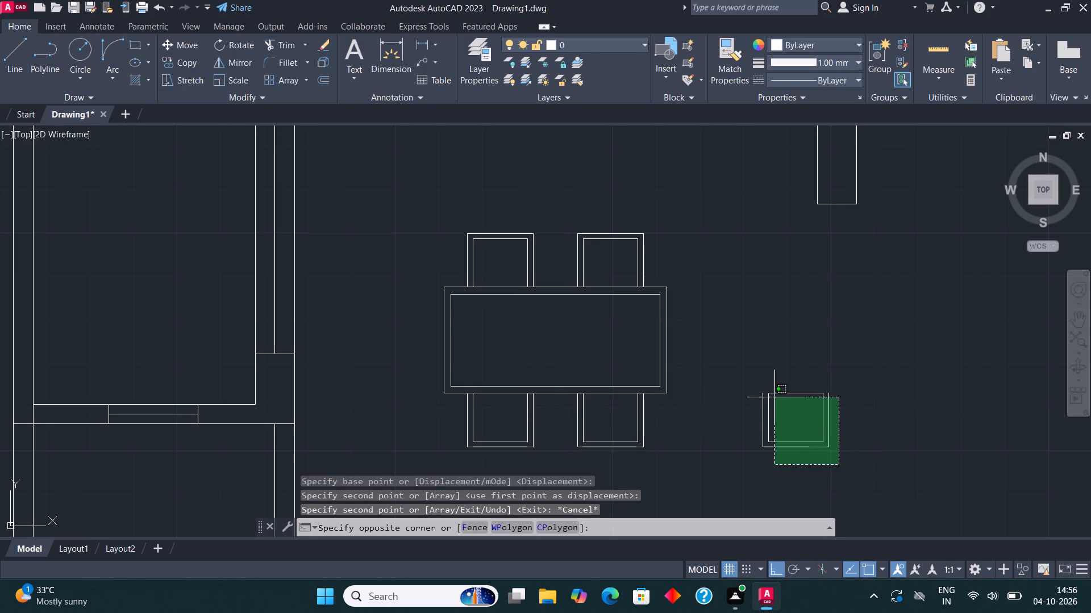
click(711, 355)
click(242, 49)
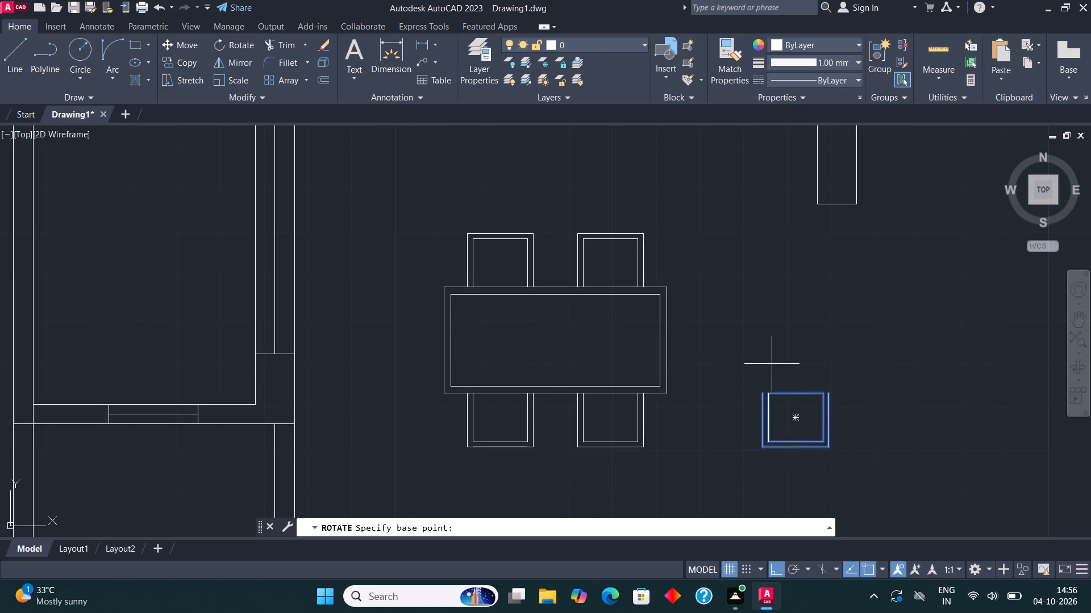
click(772, 364)
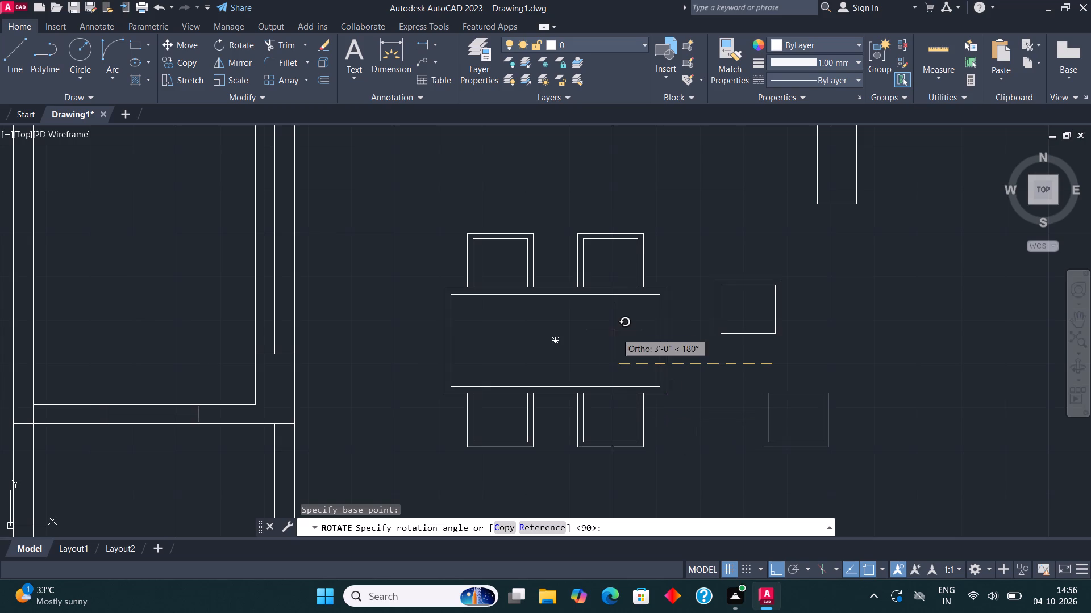
click(746, 251)
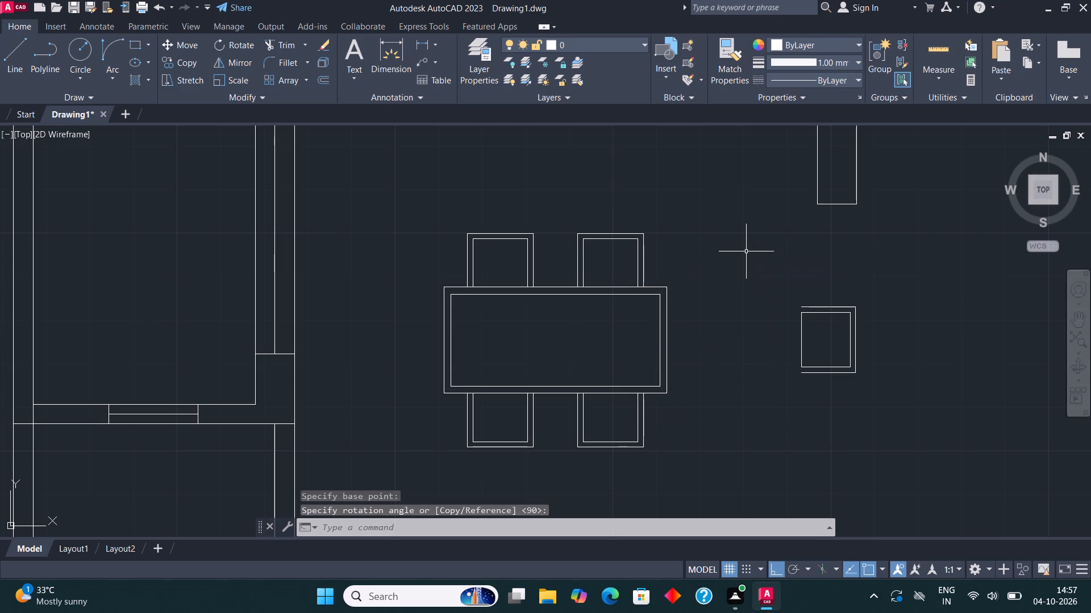
Move the rotated chair west against the middle of the table's east edge.
drag(892, 402, 890, 393)
click(772, 259)
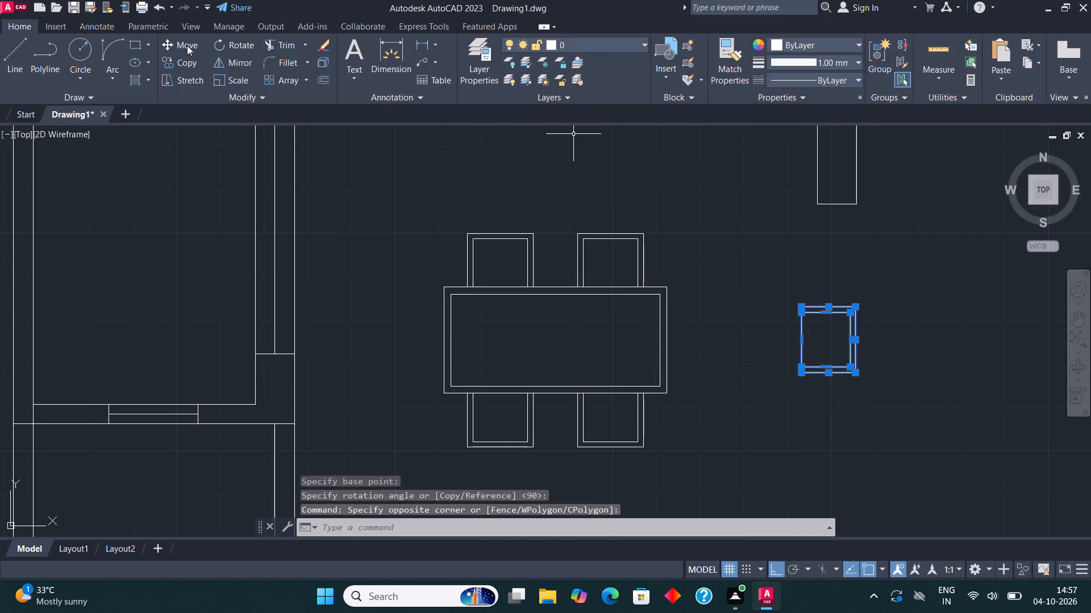
click(172, 41)
scroll(811, 395, up, 1)
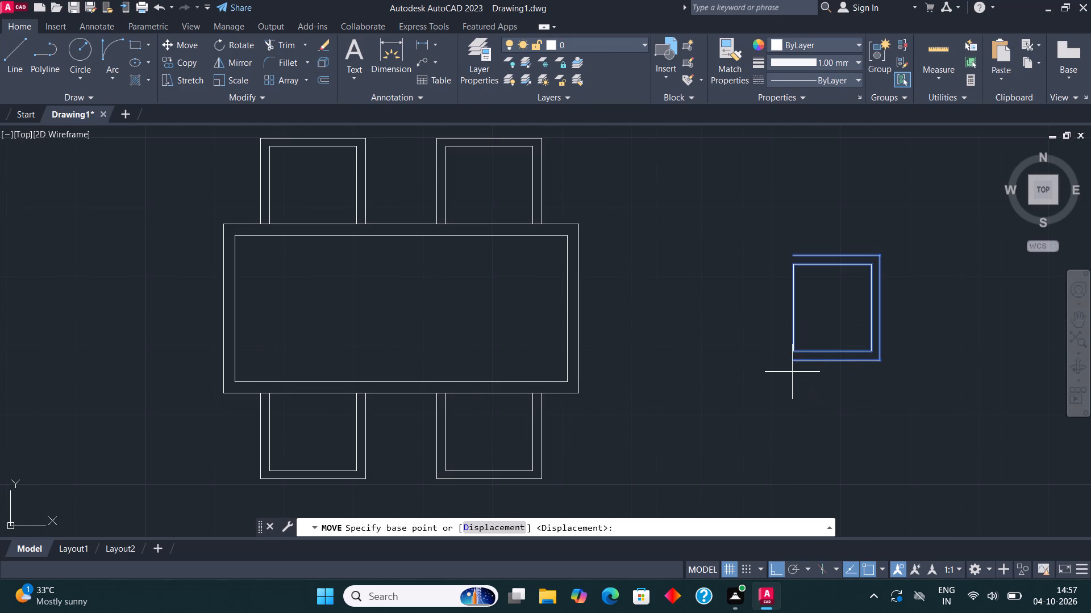
click(793, 364)
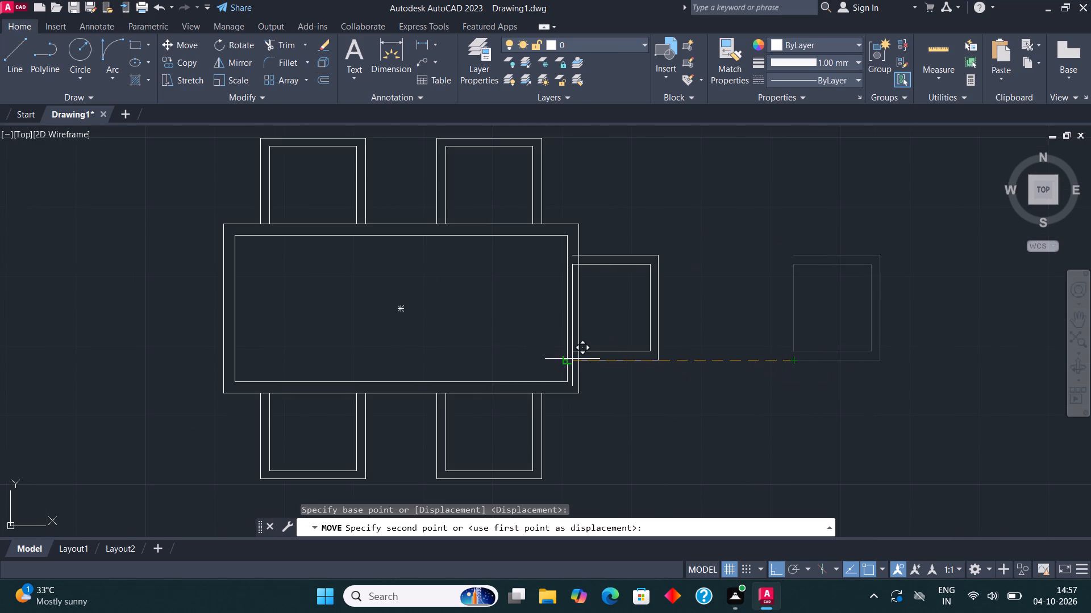
click(578, 354)
Mirror the east chair across the table's vertical centre line to its west end, keeping the original.
click(687, 392)
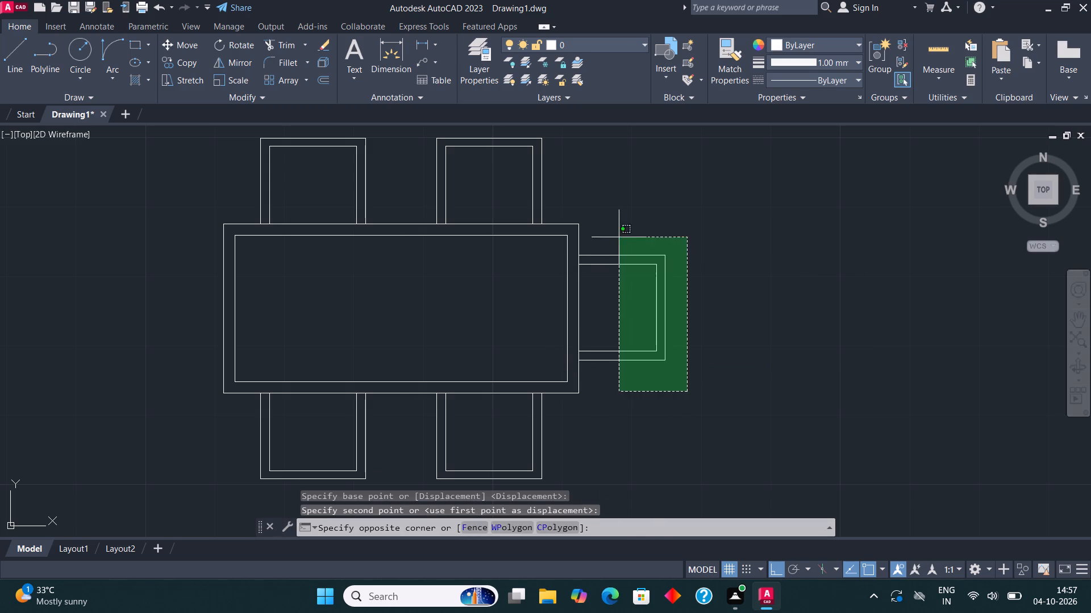
click(614, 232)
scroll(617, 256, down, 1)
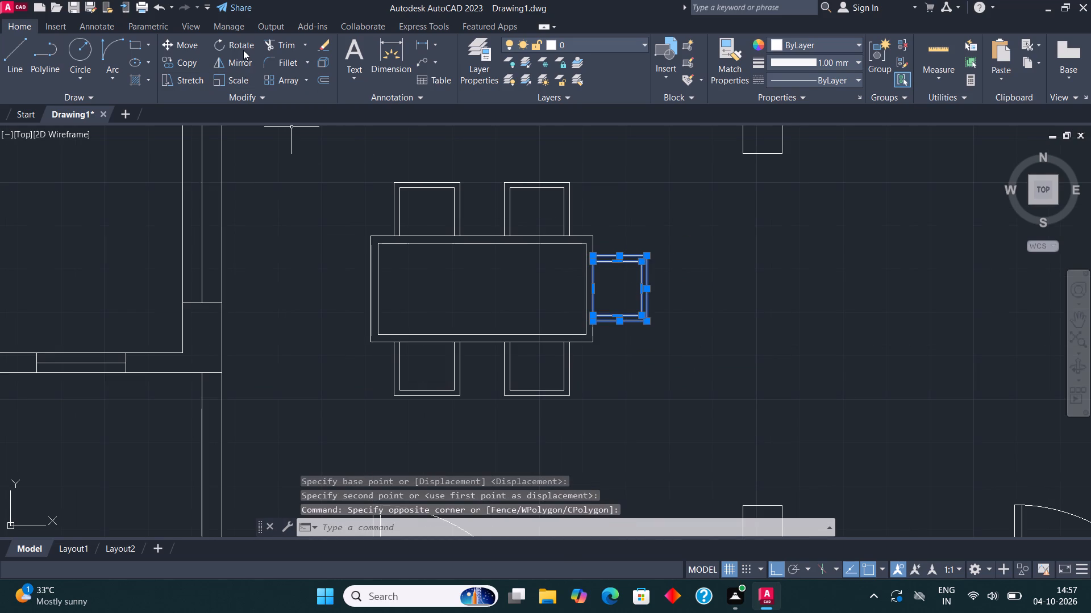
click(238, 65)
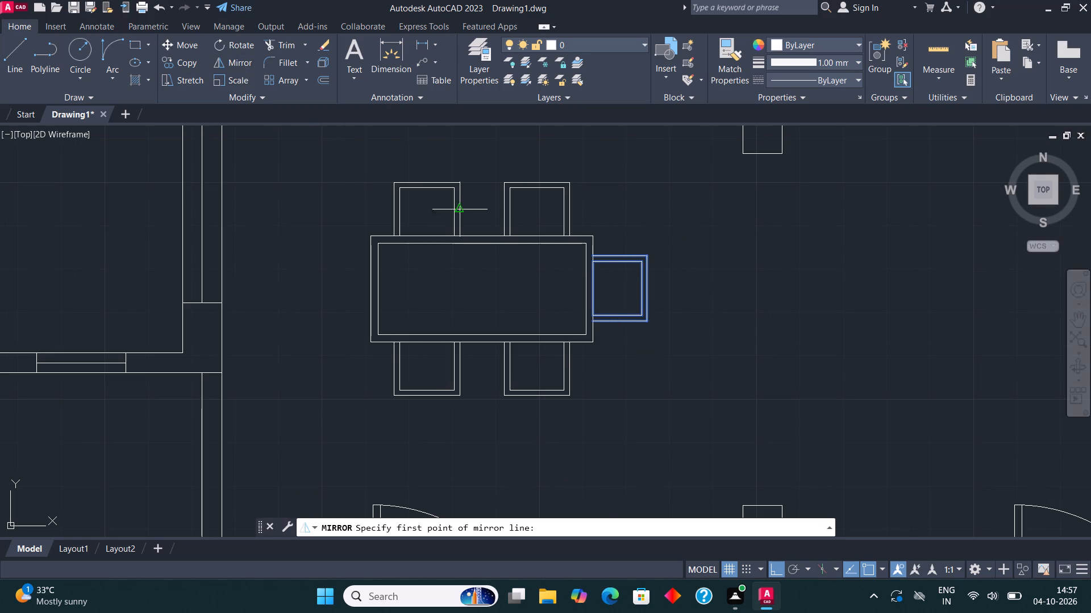
click(482, 292)
click(483, 294)
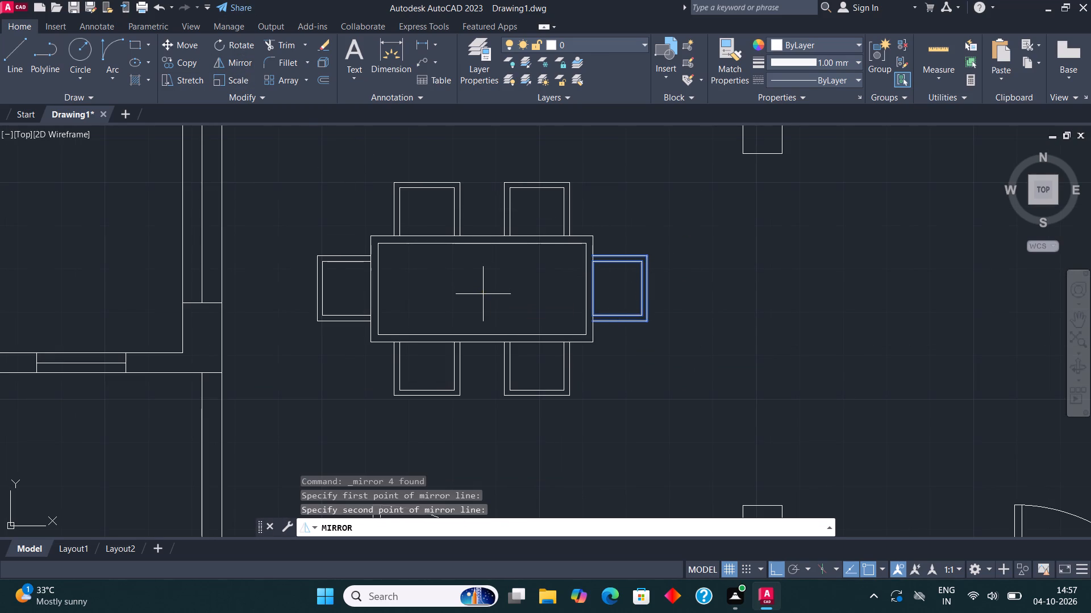
click(499, 530)
Draw a window rectangle across the south wall's thickness in the room north of the dining area, from its inner southwest corner to the partition line below.
scroll(520, 383, down, 2)
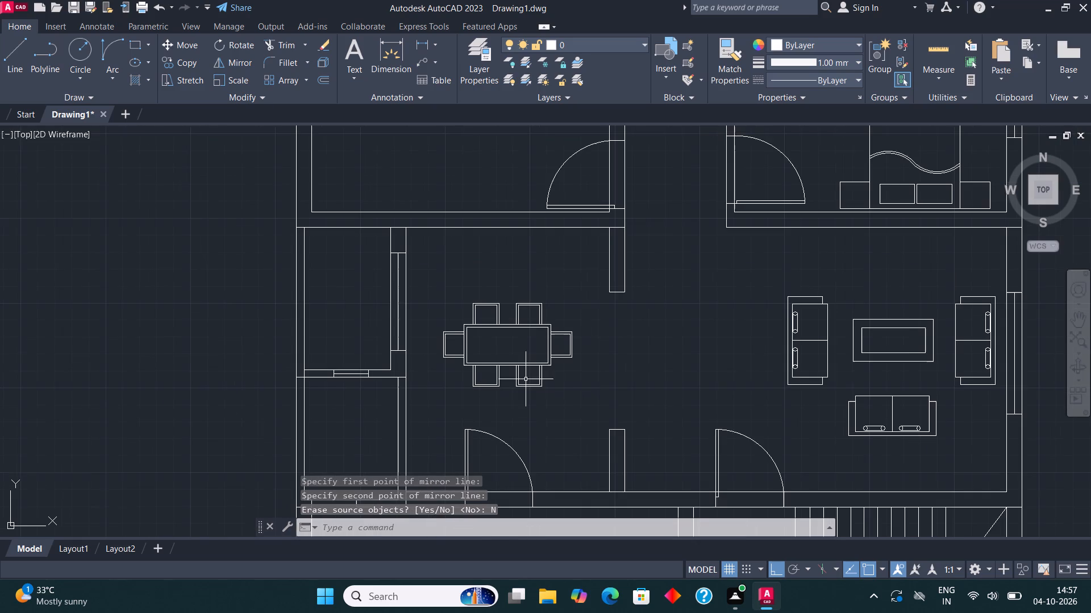
middle_drag(590, 312, 589, 277)
scroll(488, 306, down, 1)
middle_drag(588, 305, 578, 303)
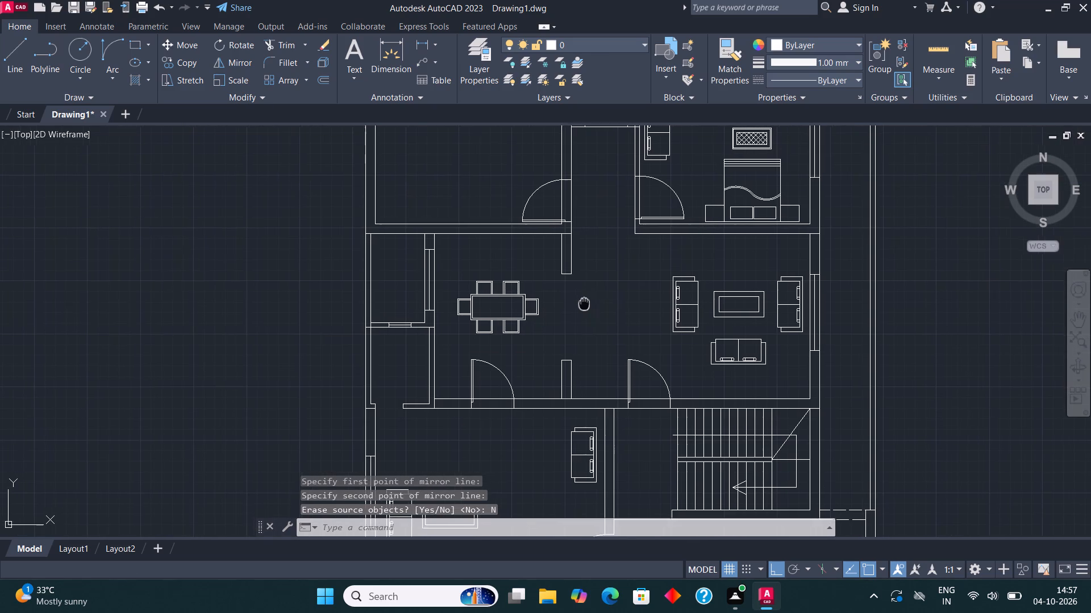
middle_drag(578, 303, 576, 302)
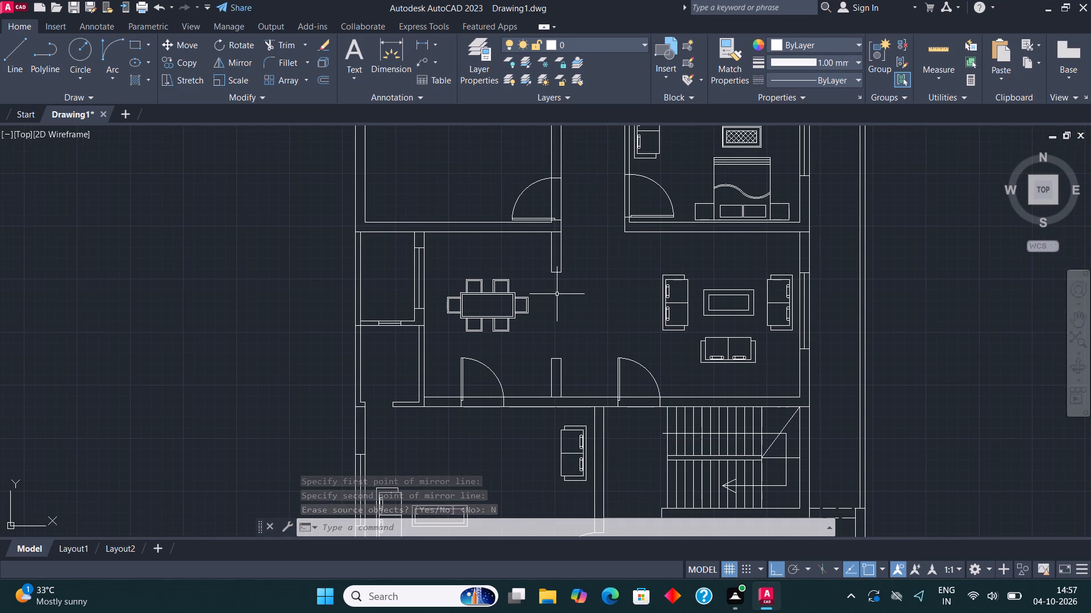
middle_drag(370, 119, 402, 160)
middle_drag(455, 218, 470, 380)
scroll(407, 373, up, 2)
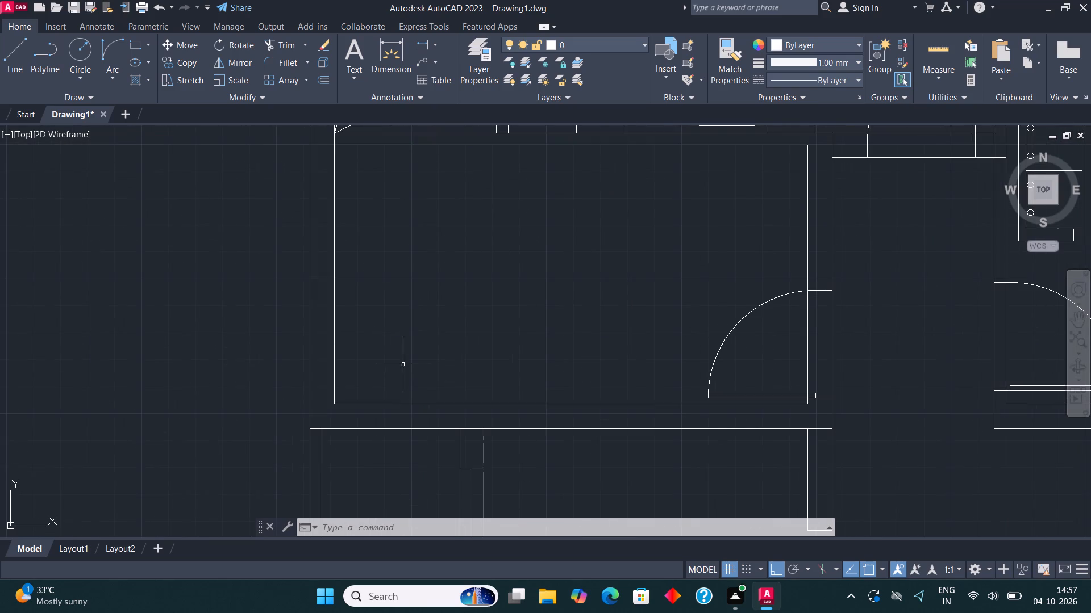
middle_drag(464, 402, 481, 339)
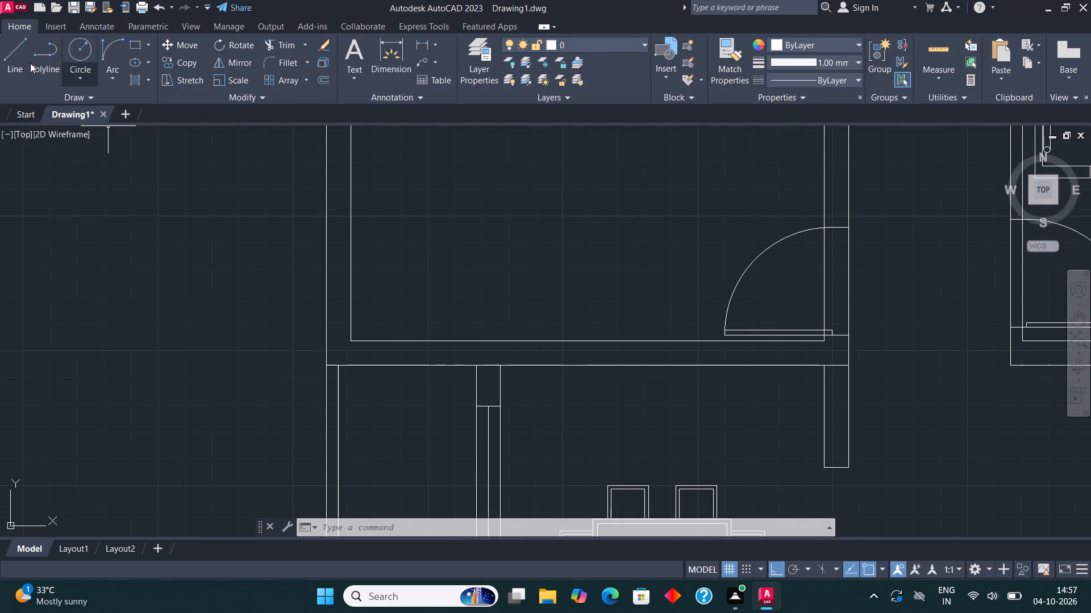
click(137, 44)
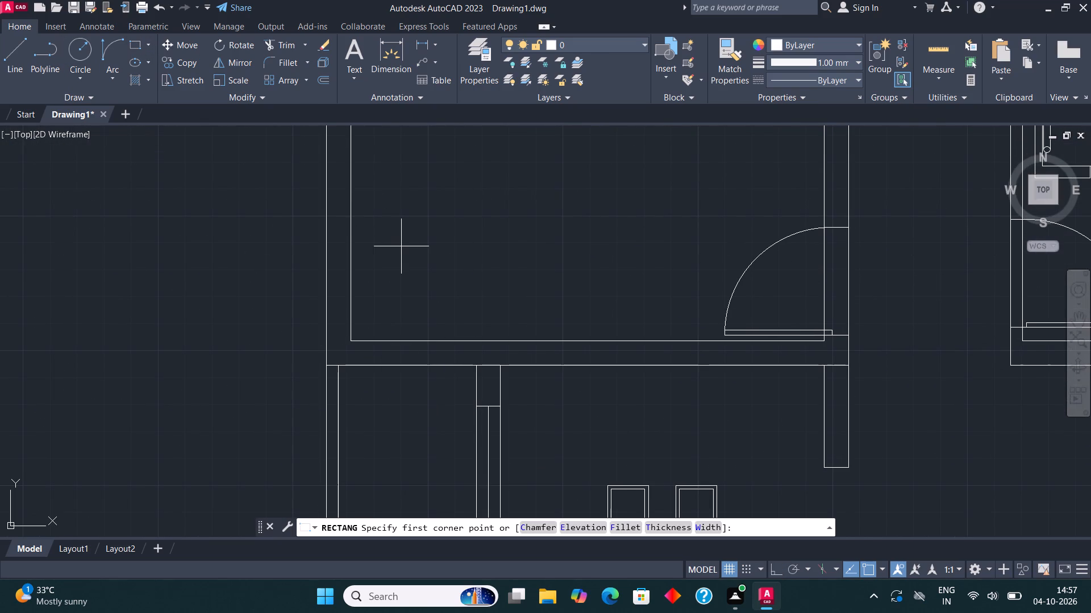
scroll(412, 283, up, 1)
click(515, 415)
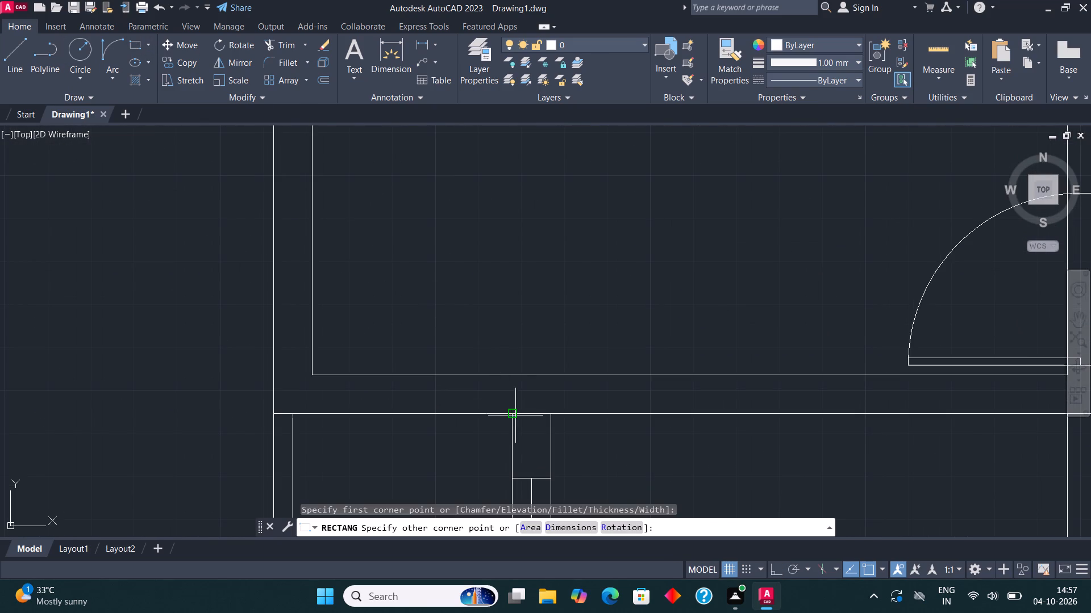
click(313, 376)
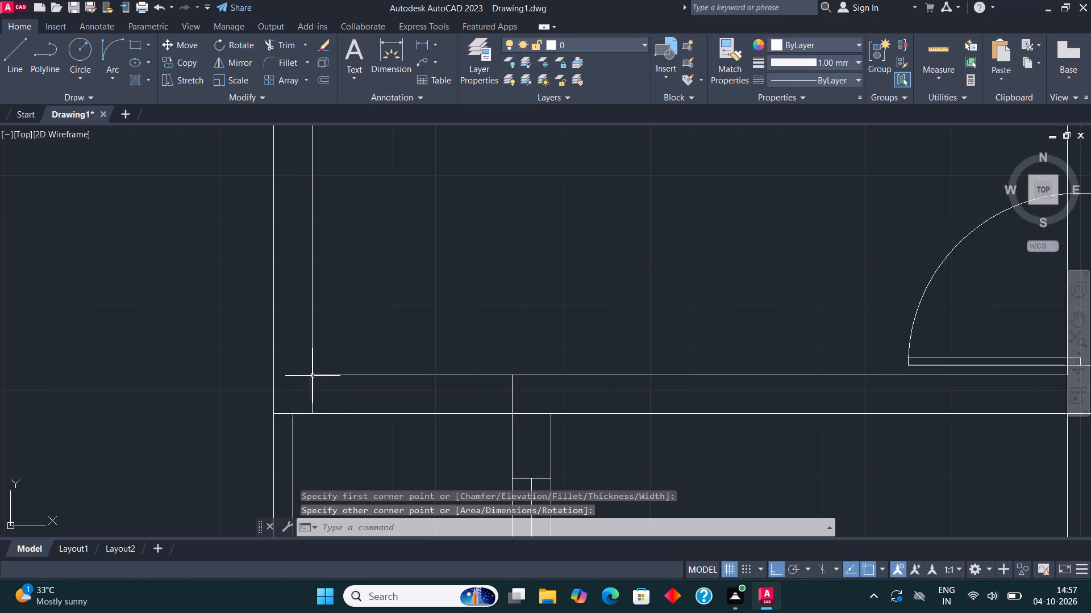
Draw the window's centre line between the midpoints of the new rectangle's west and east ends.
click(14, 43)
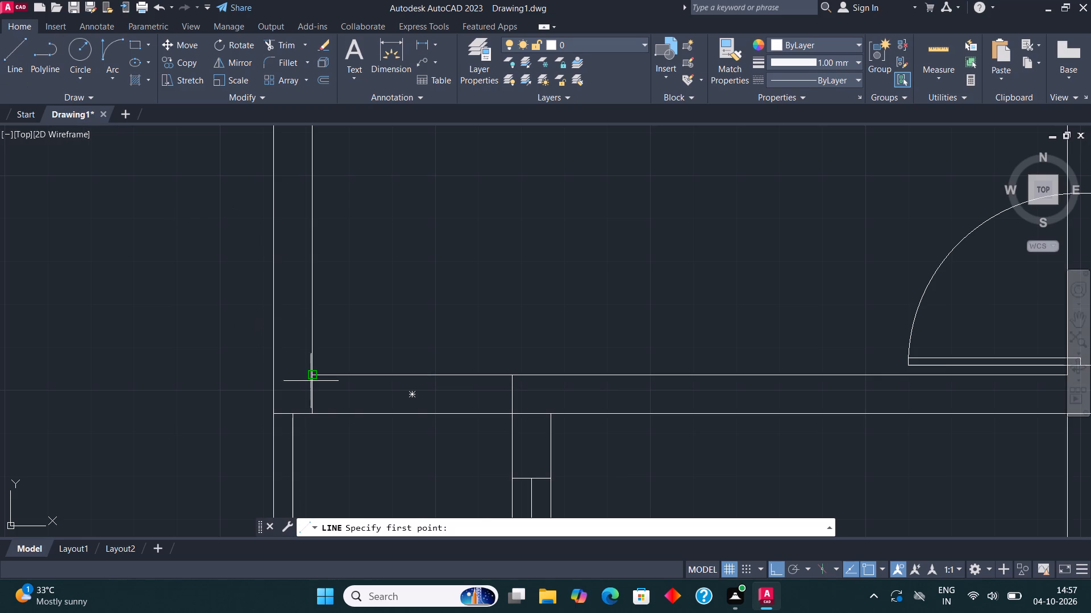
click(313, 392)
click(510, 393)
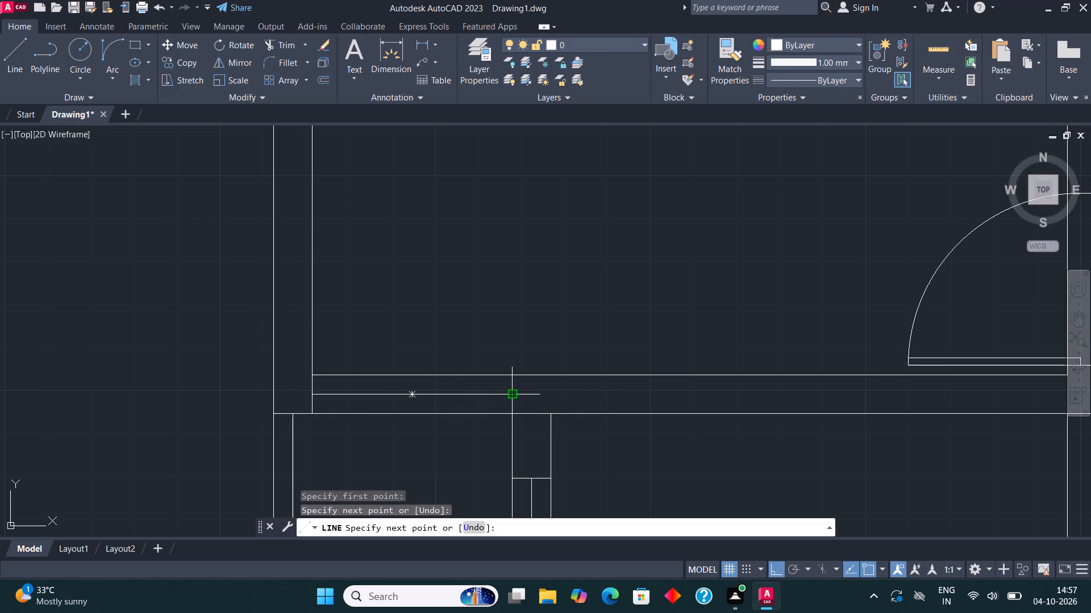
key(Escape)
Draw a 2' line east from the room's inner southwest corner, continuing north as the west counter's front edge.
scroll(599, 245, down, 1)
middle_drag(590, 247, 509, 339)
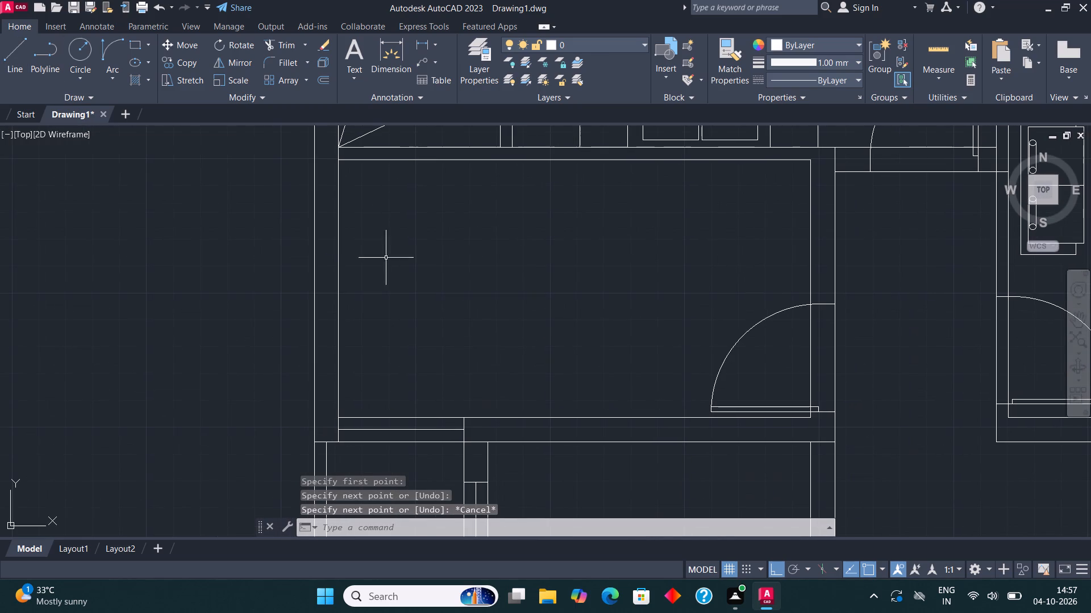
click(13, 53)
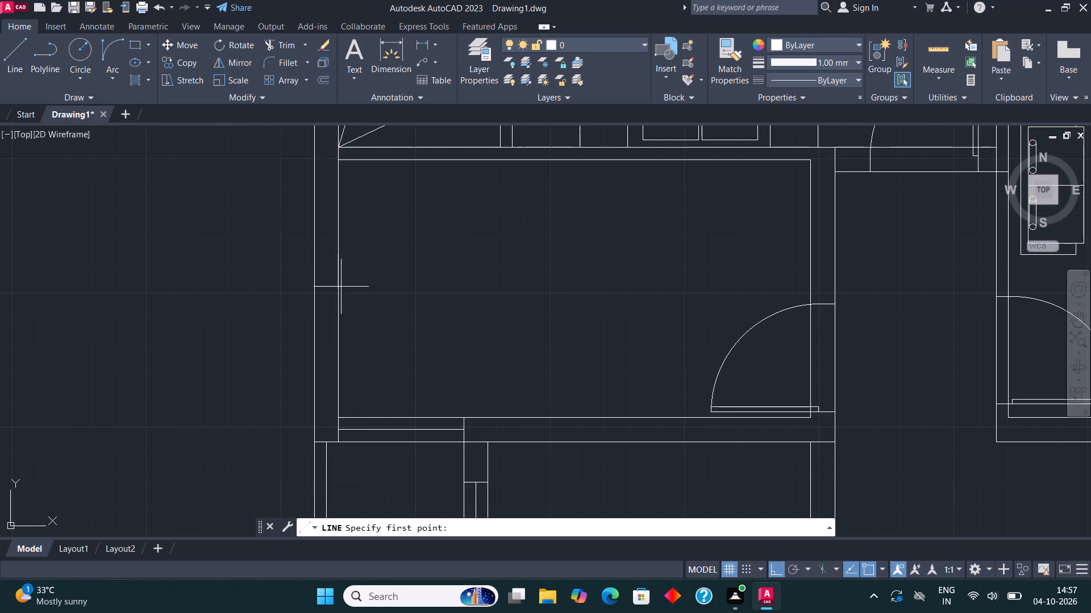
click(335, 413)
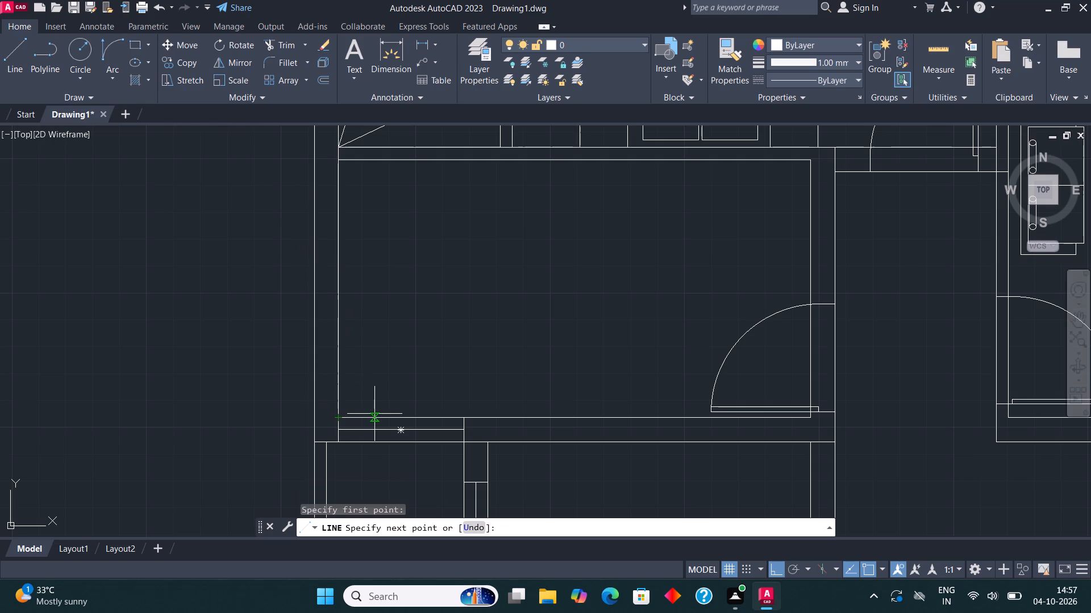
text(2')
key(Return)
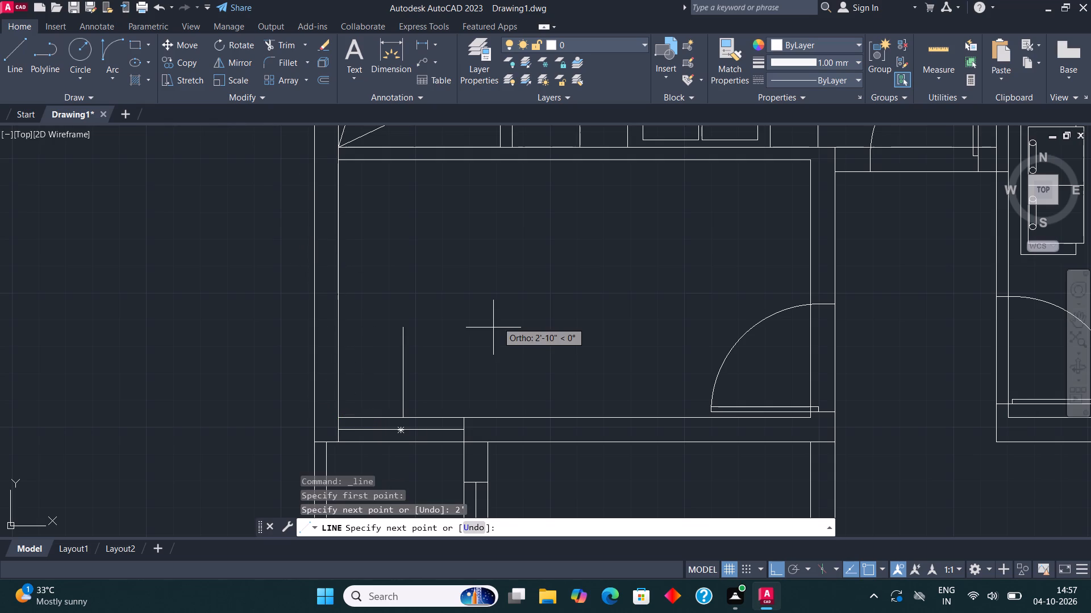
click(422, 268)
key(Escape)
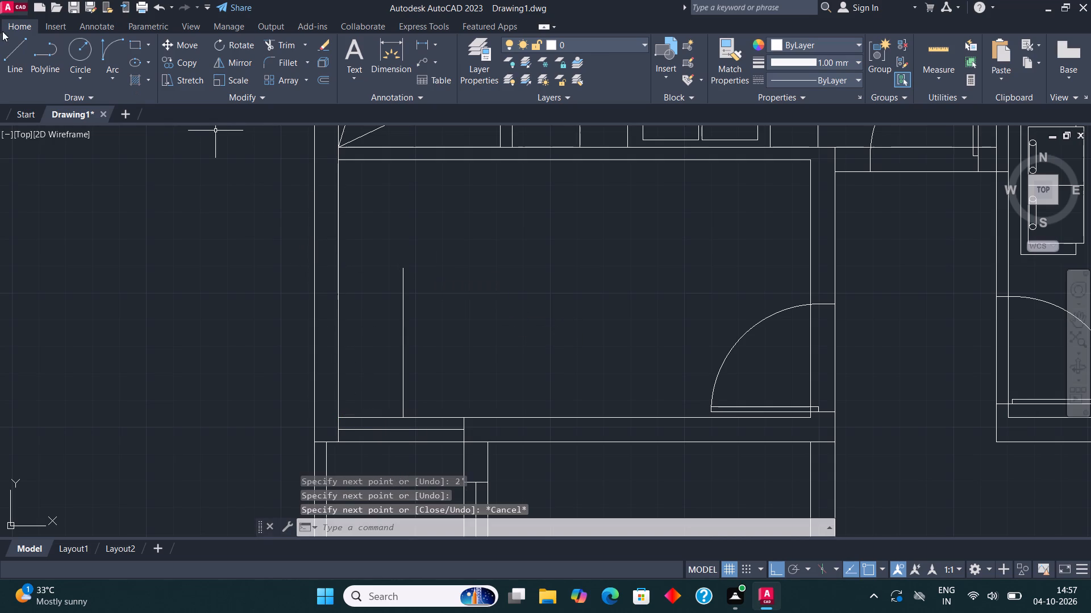
Draw a 2' line south from the room's inner northeast corner, continuing west as the north counter's front edge.
click(11, 48)
middle_drag(371, 133, 368, 211)
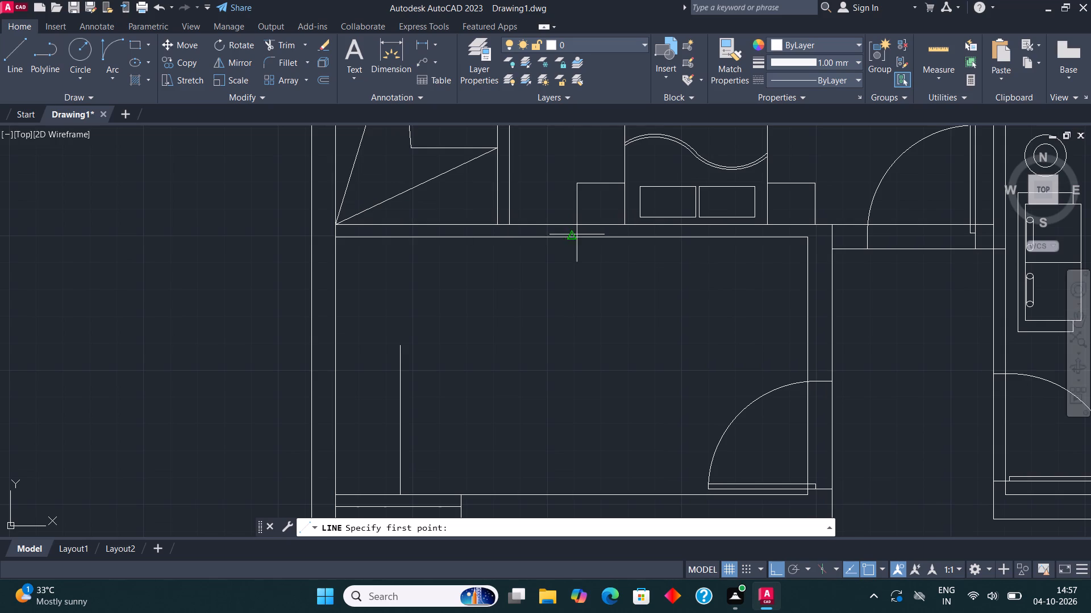
click(809, 237)
text(2')
key(Return)
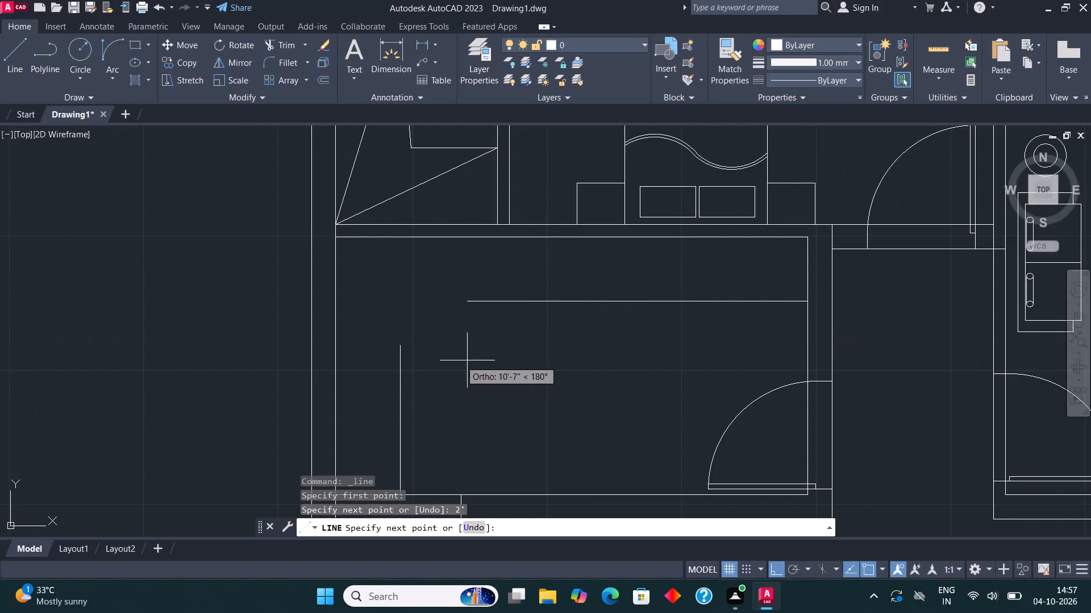
click(435, 345)
Fillet the west and north counter edges together into a square corner.
click(283, 61)
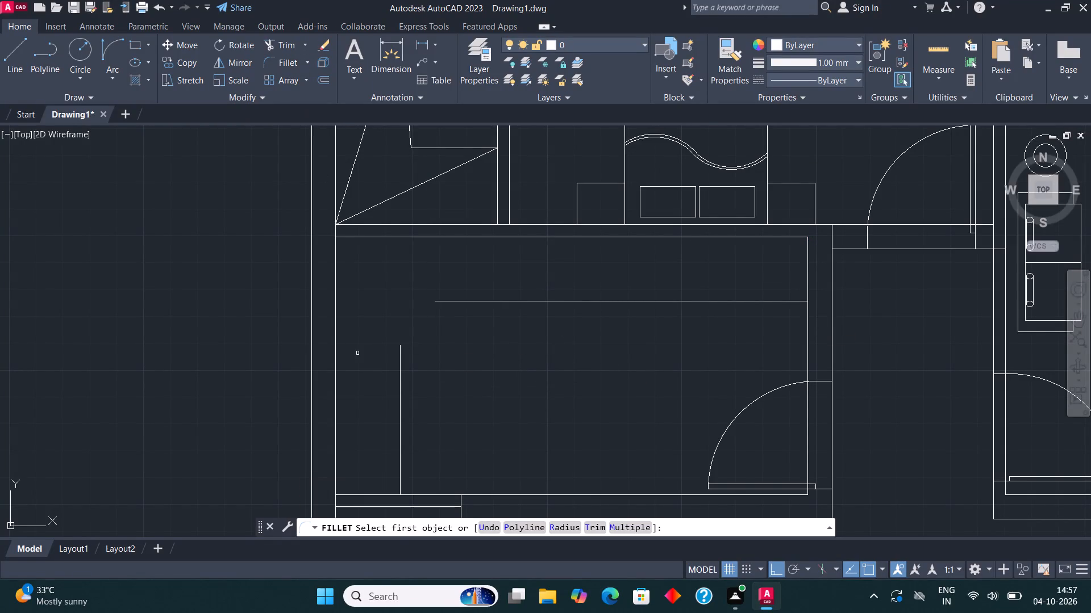
click(398, 408)
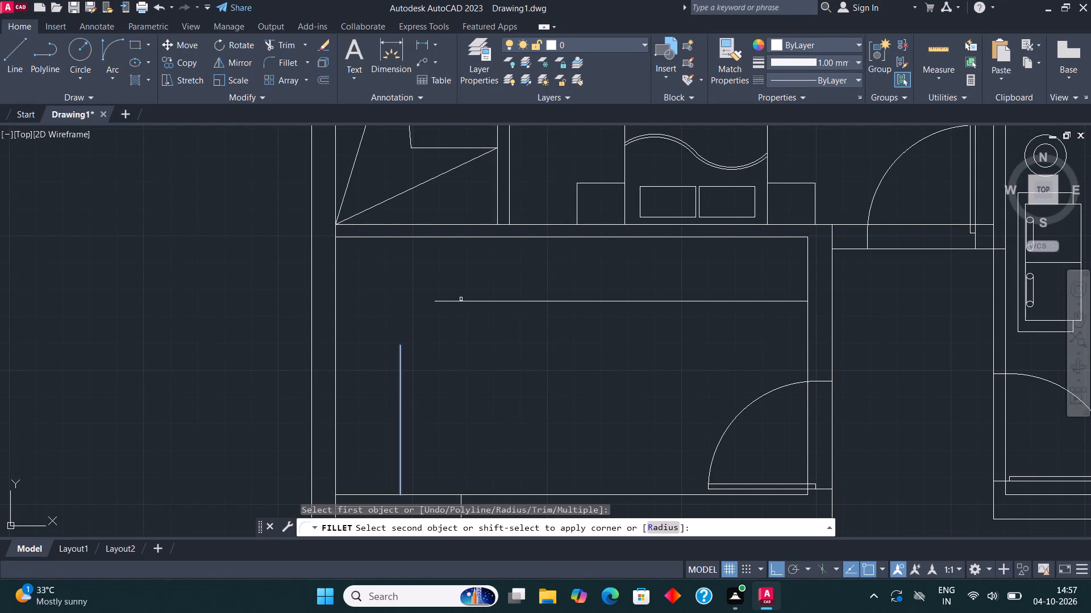
click(461, 300)
Draw a rectangle on the west counter, from just off the west wall to the counter's front edge.
middle_drag(546, 342, 562, 294)
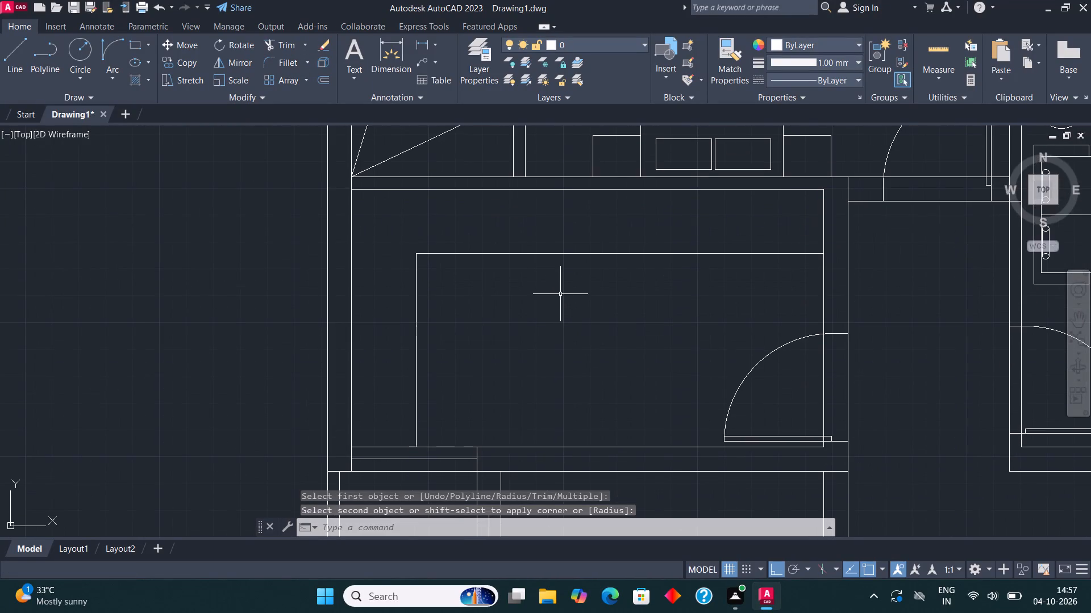
click(128, 45)
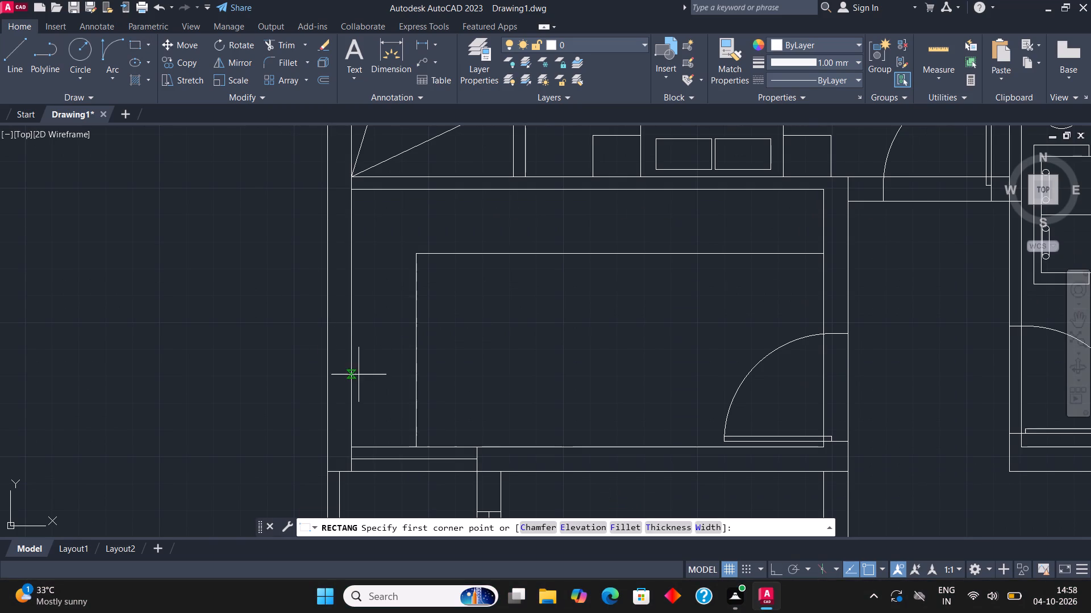
scroll(359, 375, up, 2)
click(347, 406)
scroll(348, 403, down, 2)
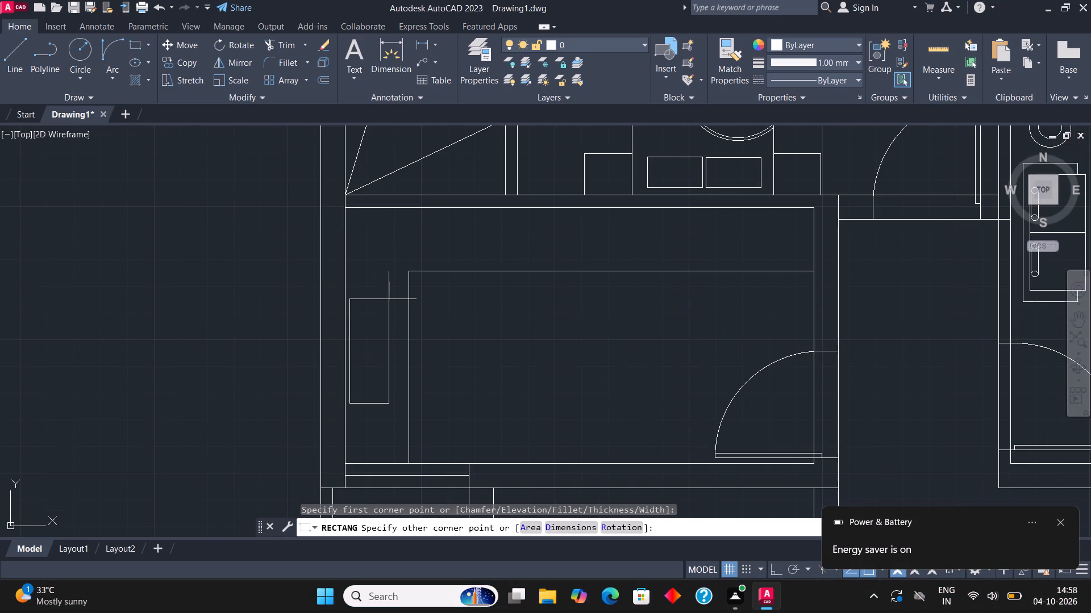
click(402, 314)
middle_drag(414, 367, 438, 362)
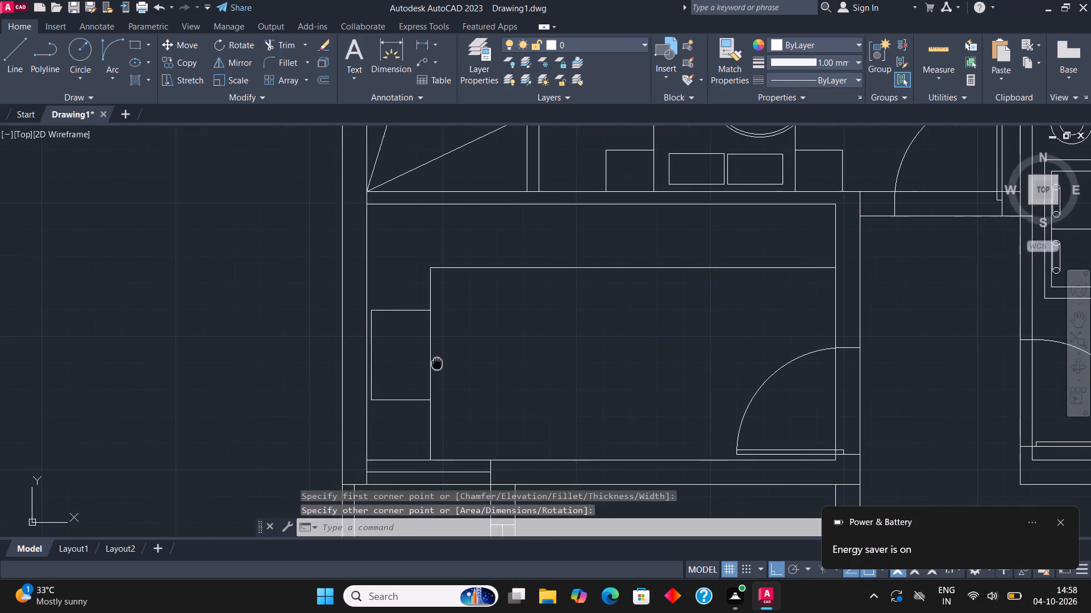
middle_drag(438, 362, 474, 325)
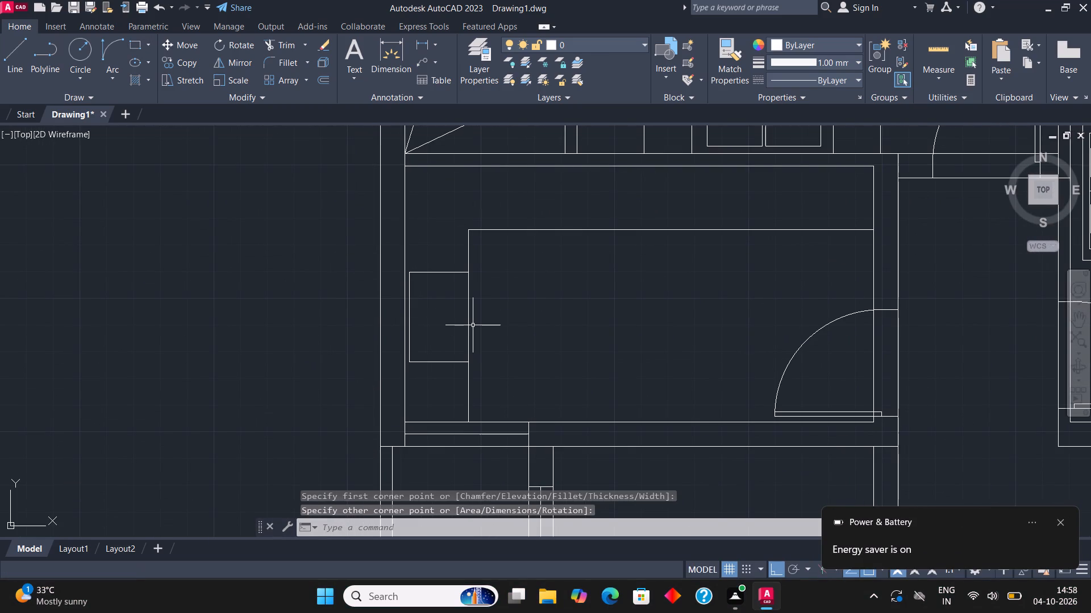
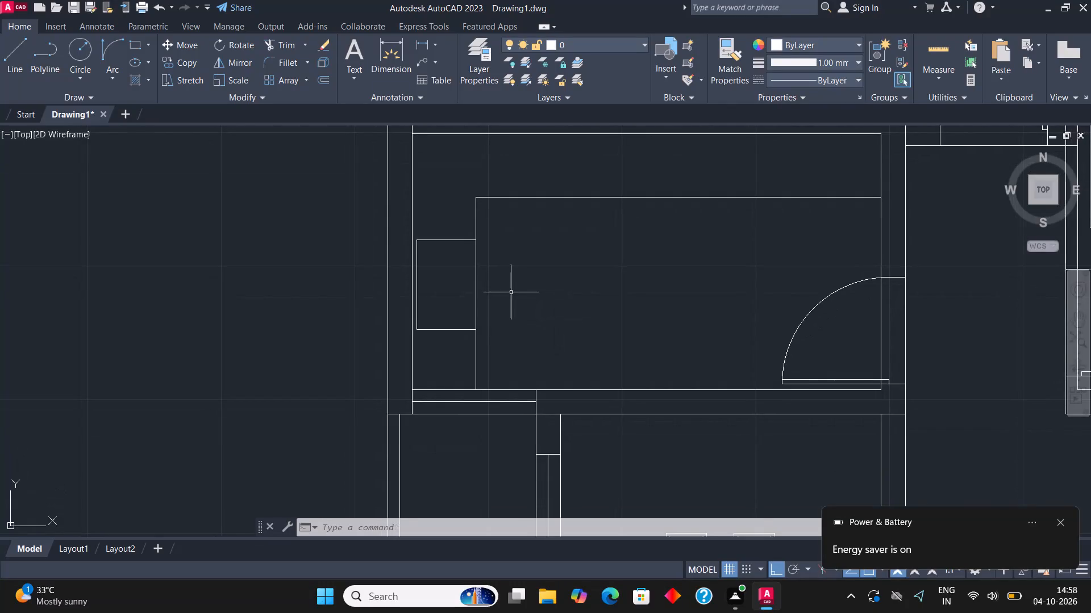
Draw a horizontal line across the middle of the small rectangle on the kitchen's west counter, splitting it into two halves.
middle_drag(519, 299, 535, 310)
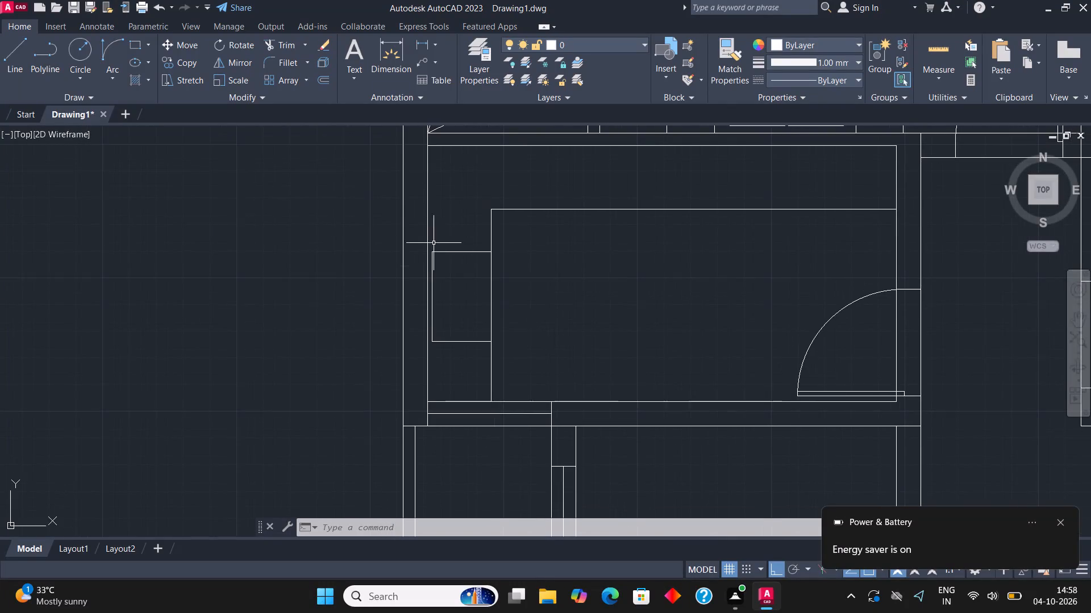
middle_drag(436, 244, 434, 299)
scroll(482, 364, up, 1)
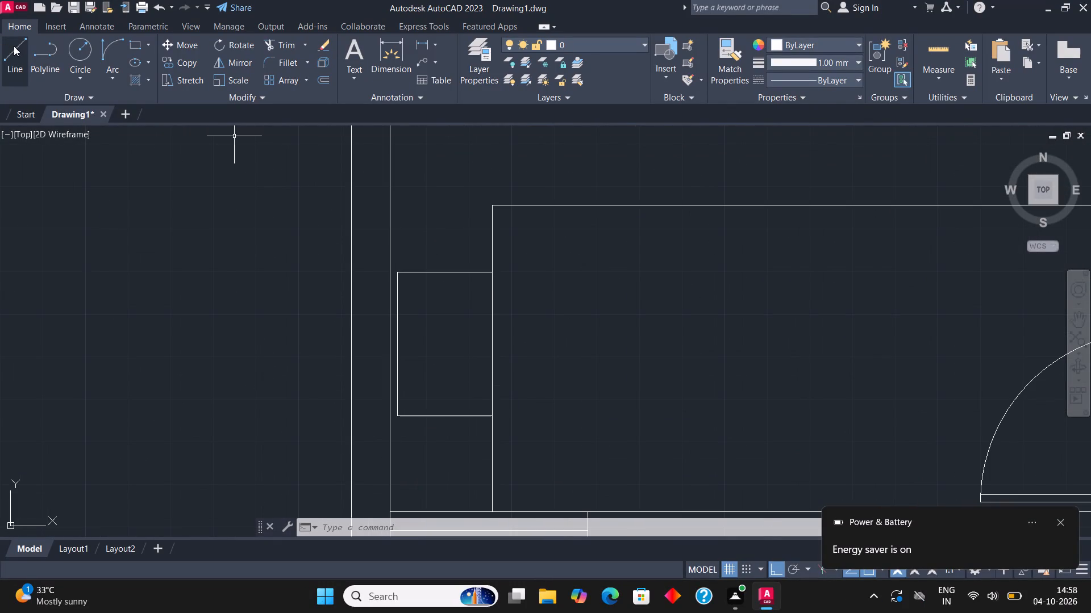
click(15, 46)
scroll(444, 321, up, 1)
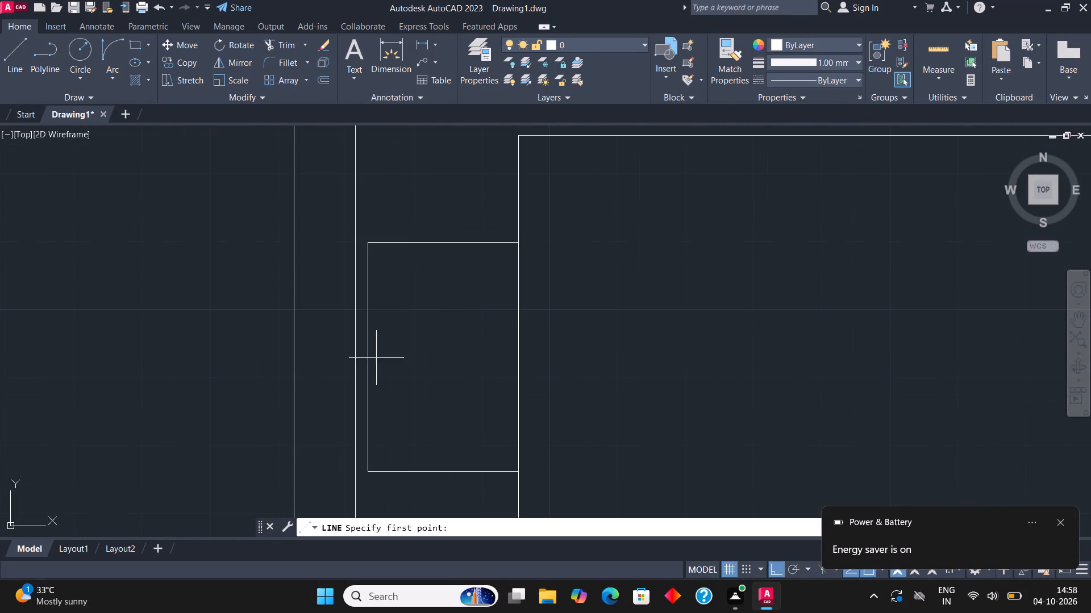
click(368, 358)
click(519, 356)
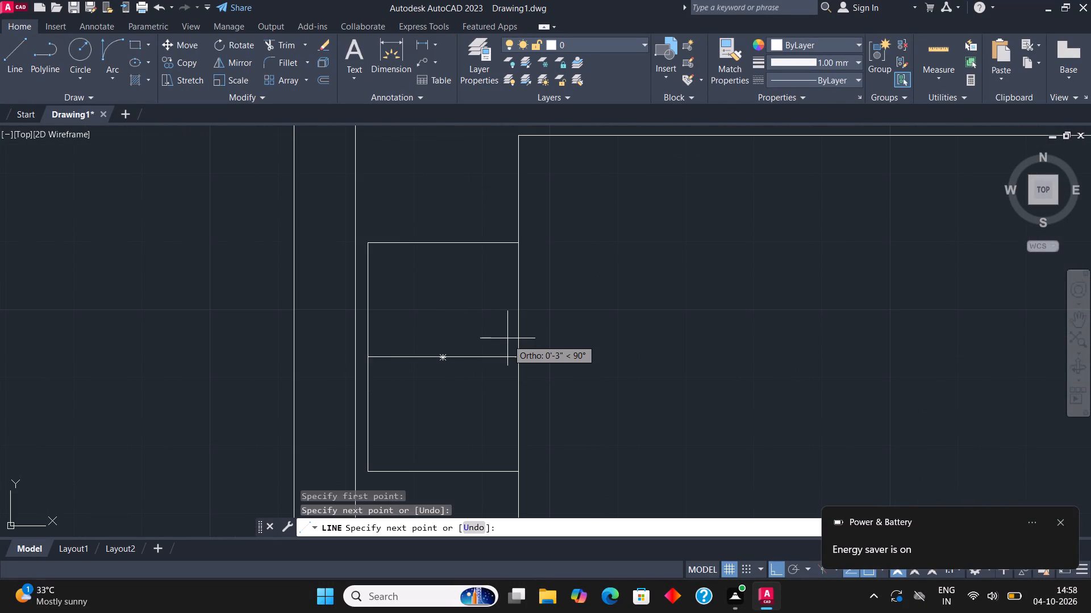
Draw the sink bowl as an inset rectangle in the lower half, with a drain circle of about 1" radius at its centre.
click(130, 44)
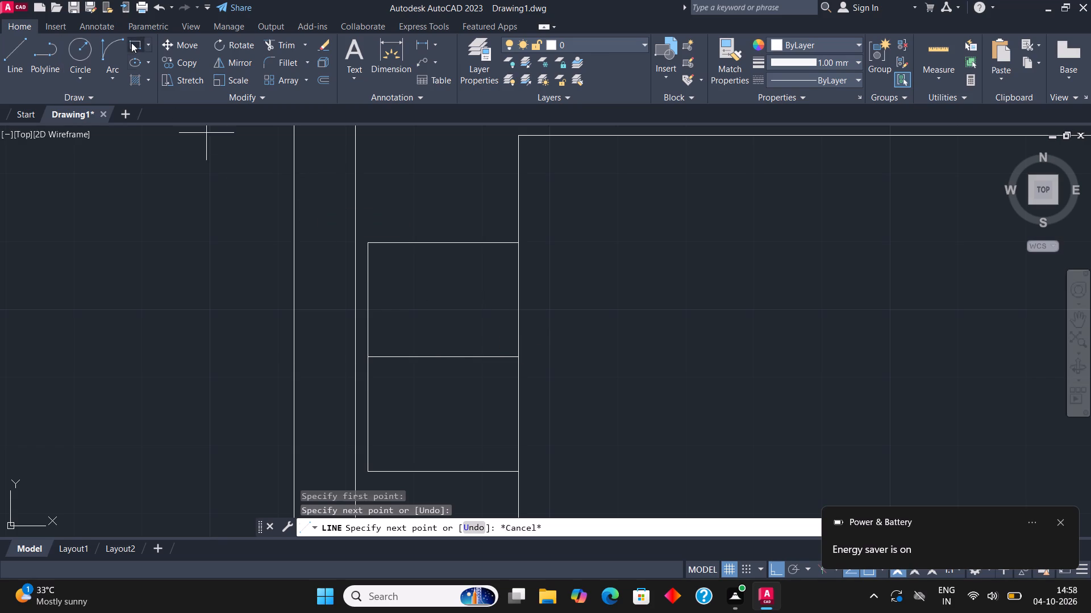
click(380, 368)
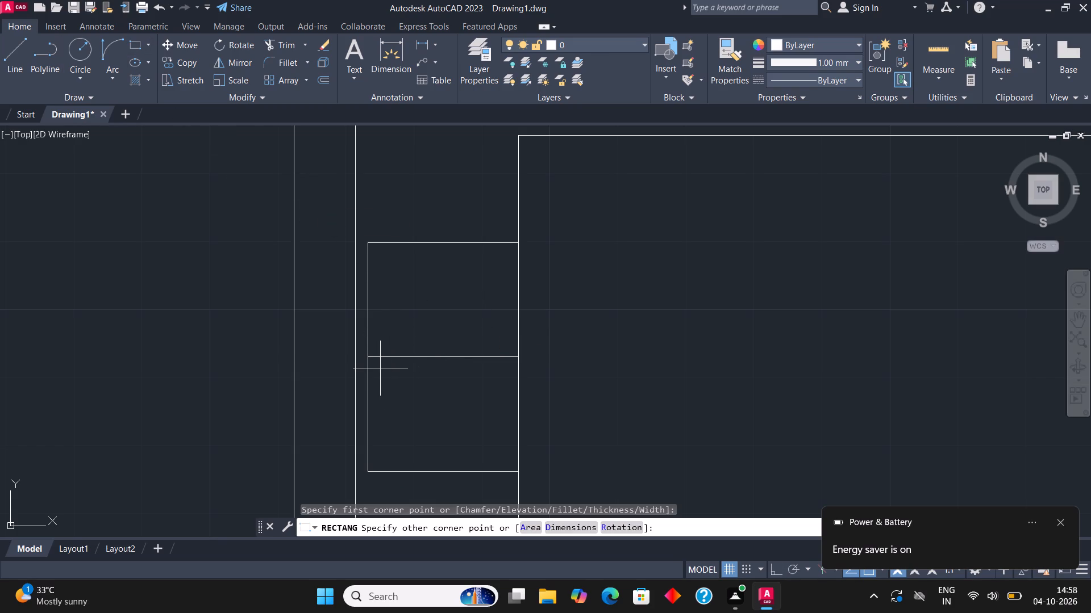
click(506, 463)
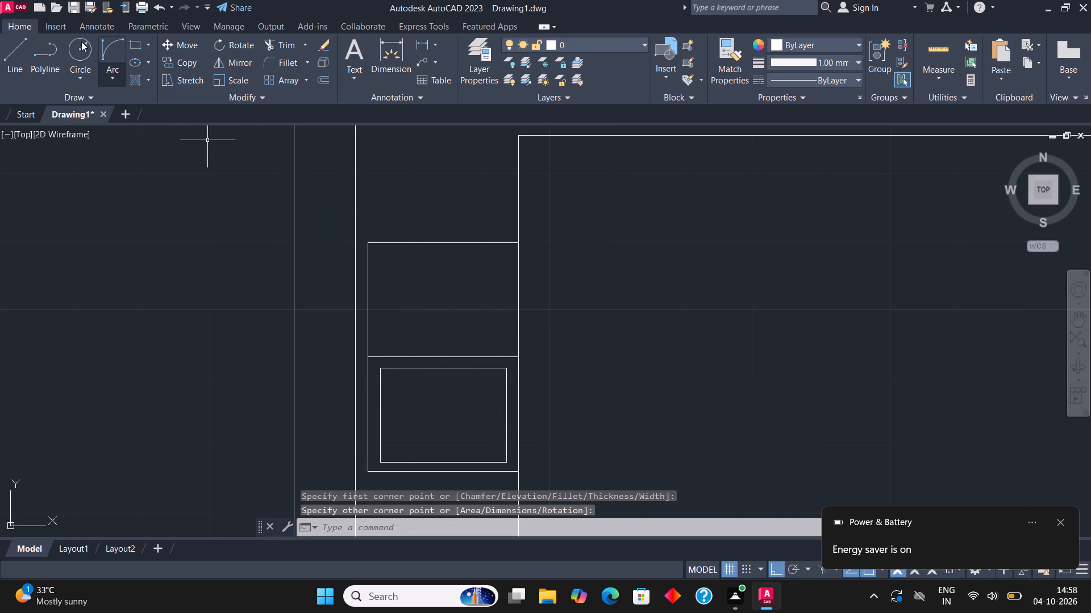
click(79, 44)
click(448, 413)
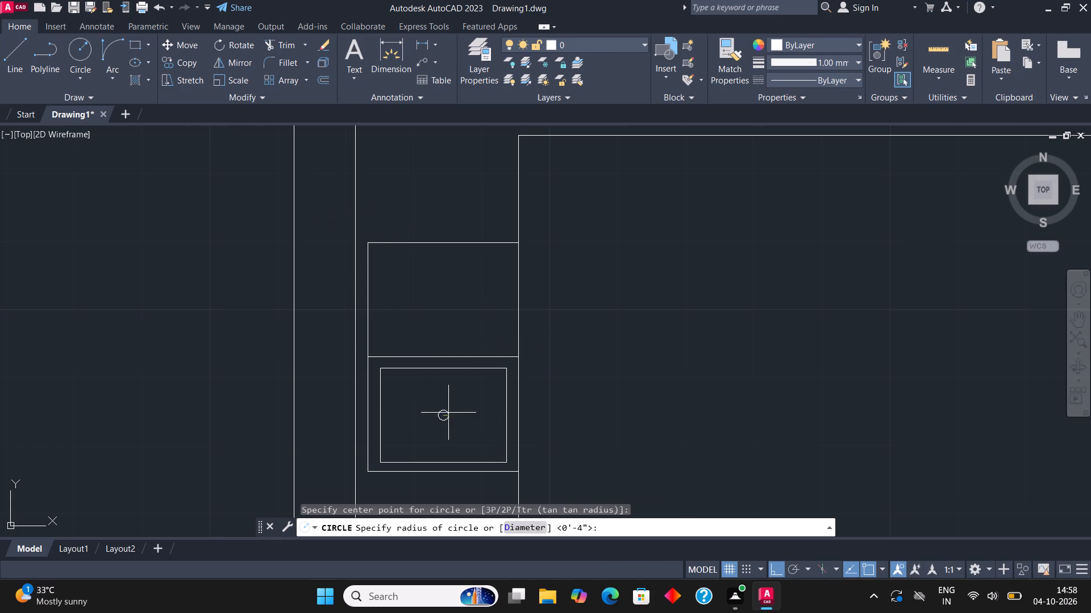
click(451, 414)
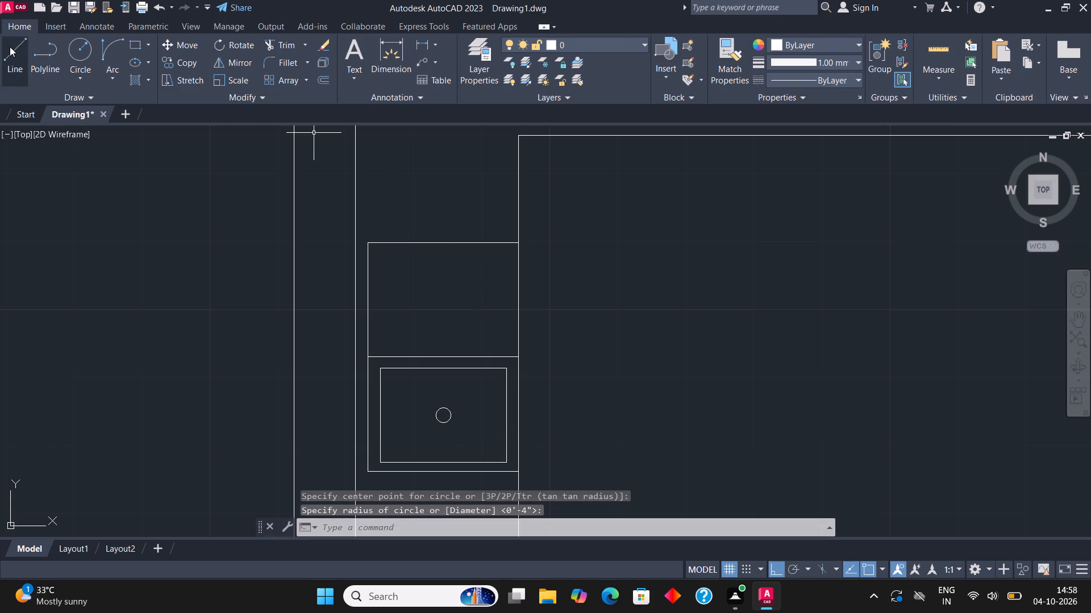
Draw a horizontal drainboard line just below the top edge of the sink unit's upper half, inset from both sides.
click(10, 47)
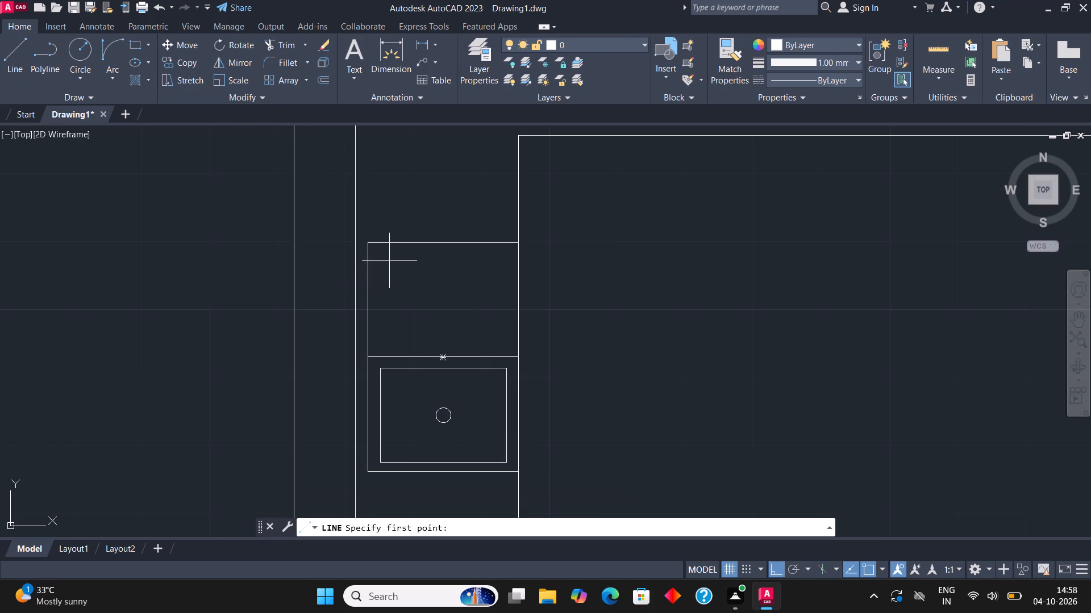
click(387, 254)
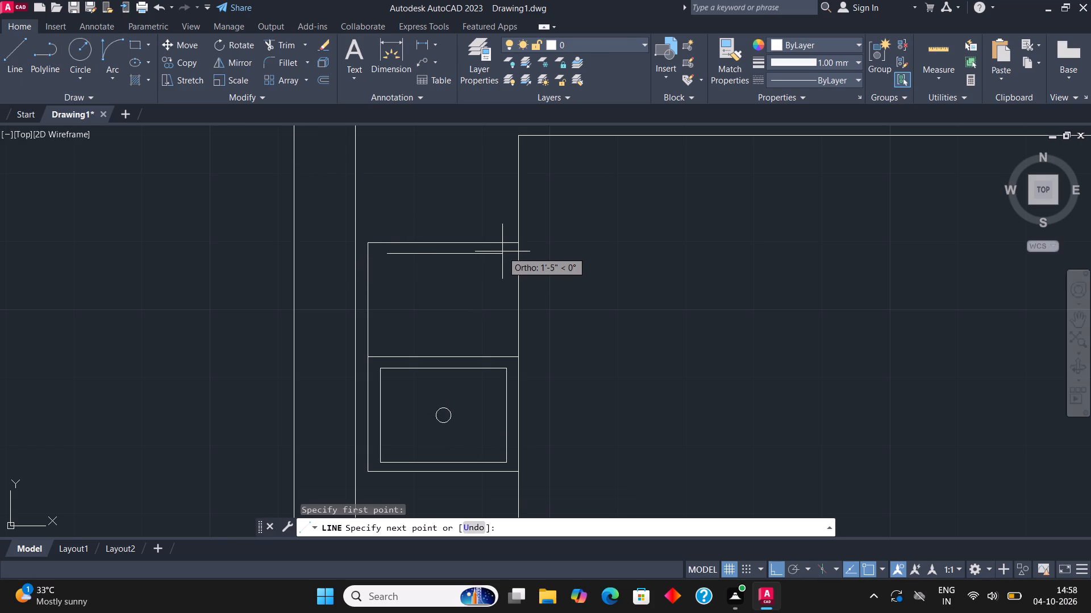
click(497, 253)
key(Escape)
Copy the drainboard line downward seven times at about 2" spacing to fill the sink unit's upper half.
click(483, 254)
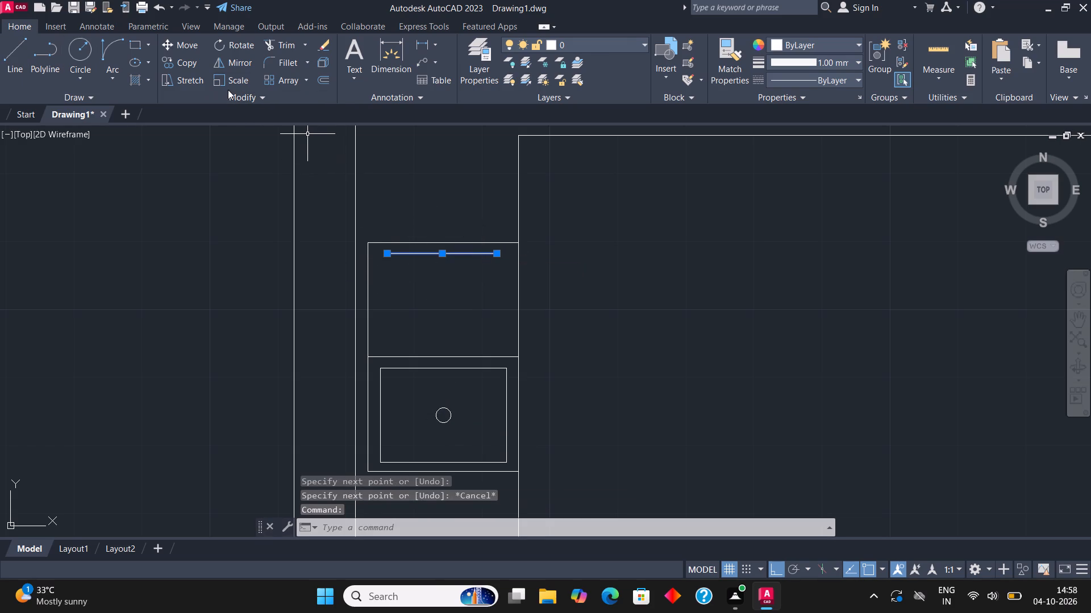
click(191, 65)
click(427, 256)
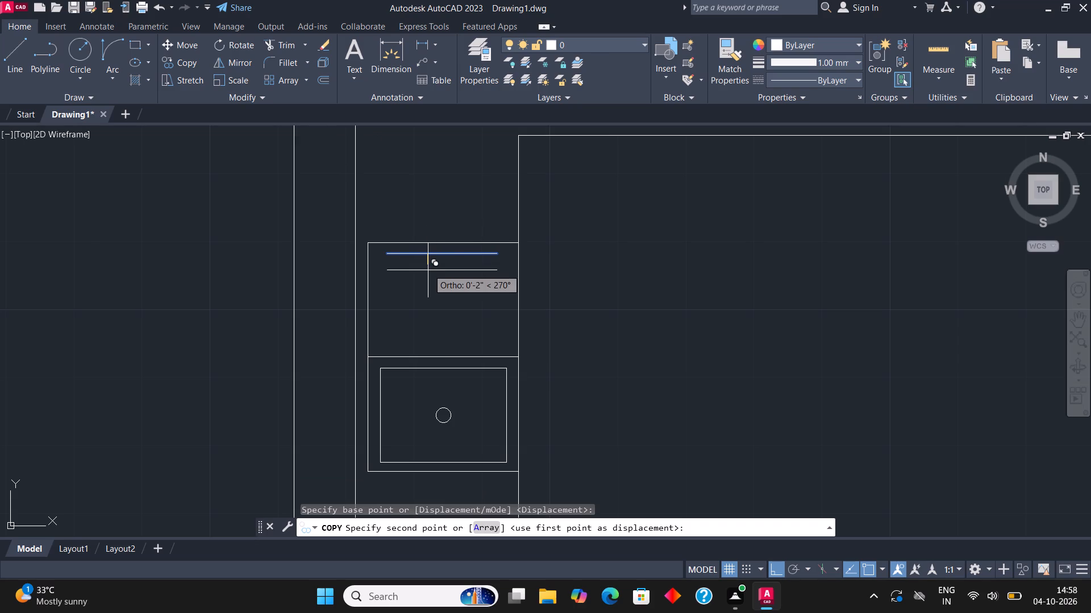
click(428, 267)
click(429, 280)
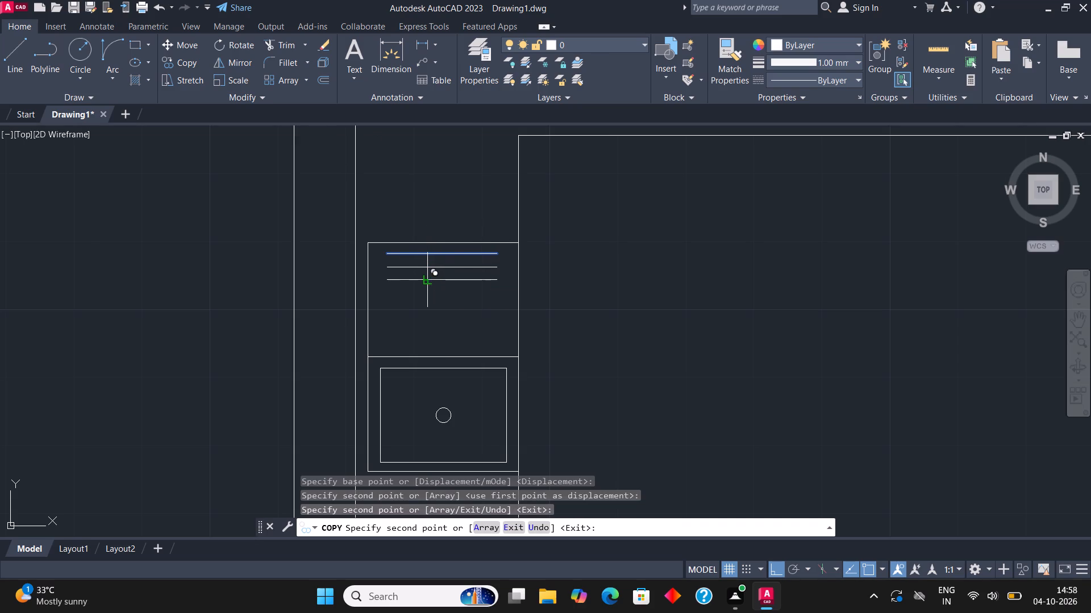
click(431, 293)
click(431, 307)
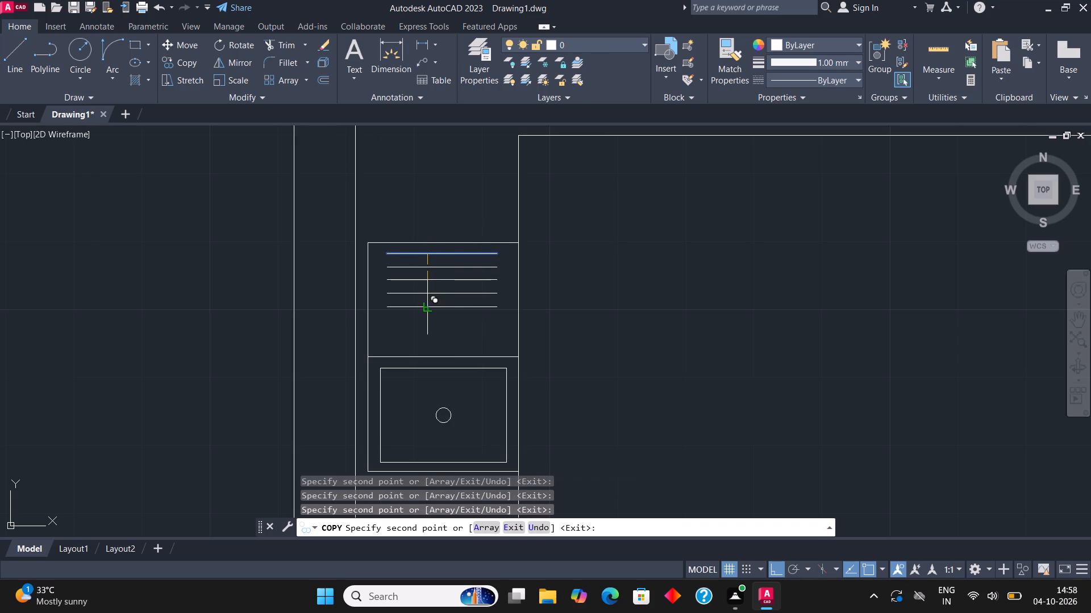
click(437, 322)
click(435, 335)
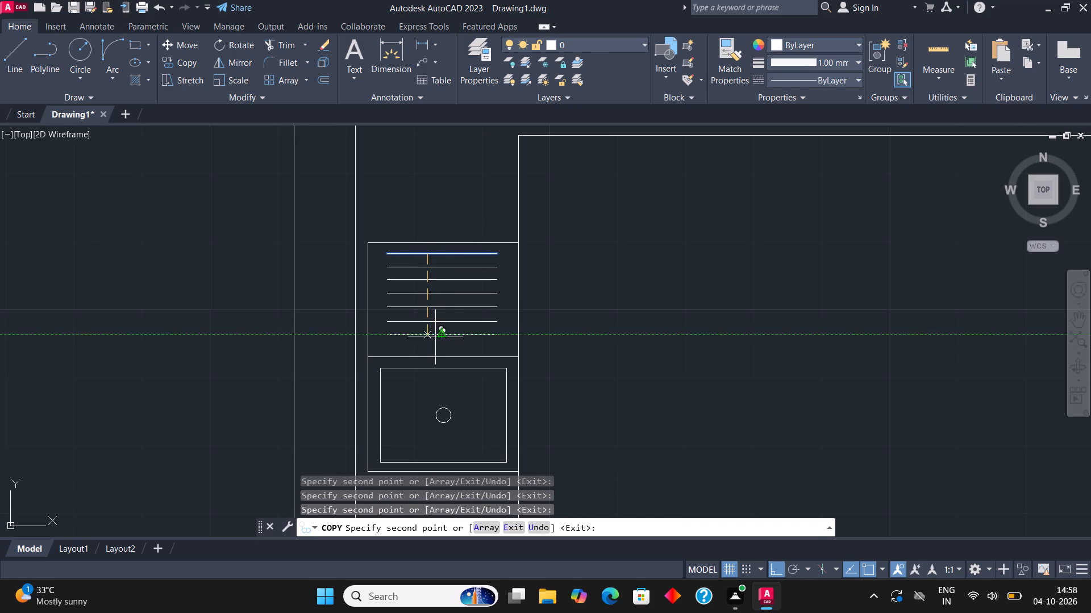
click(435, 348)
key(Escape)
Draw a stove rectangle within the depth of the kitchen's north counter, near the middle of its length.
scroll(444, 332, down, 3)
middle_drag(514, 322, 501, 318)
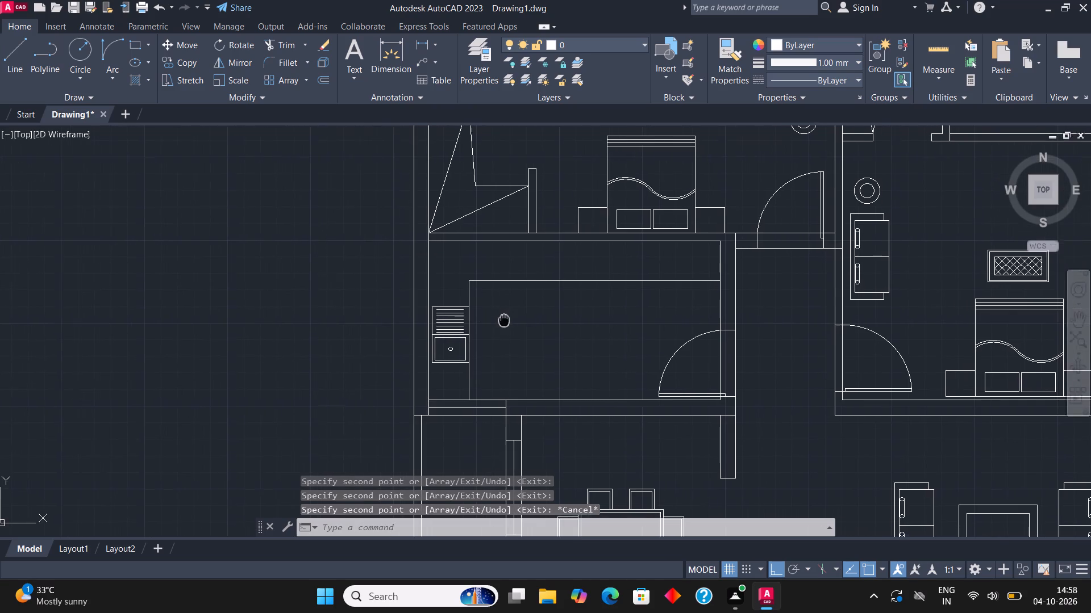
middle_drag(501, 318, 438, 329)
middle_drag(493, 253, 460, 275)
scroll(462, 275, up, 2)
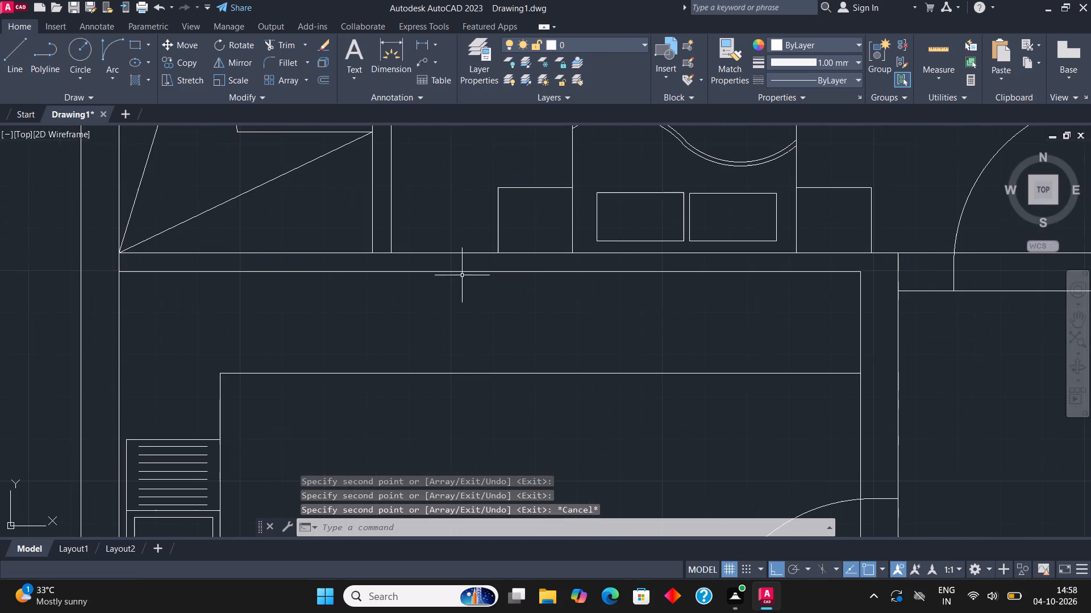
click(139, 43)
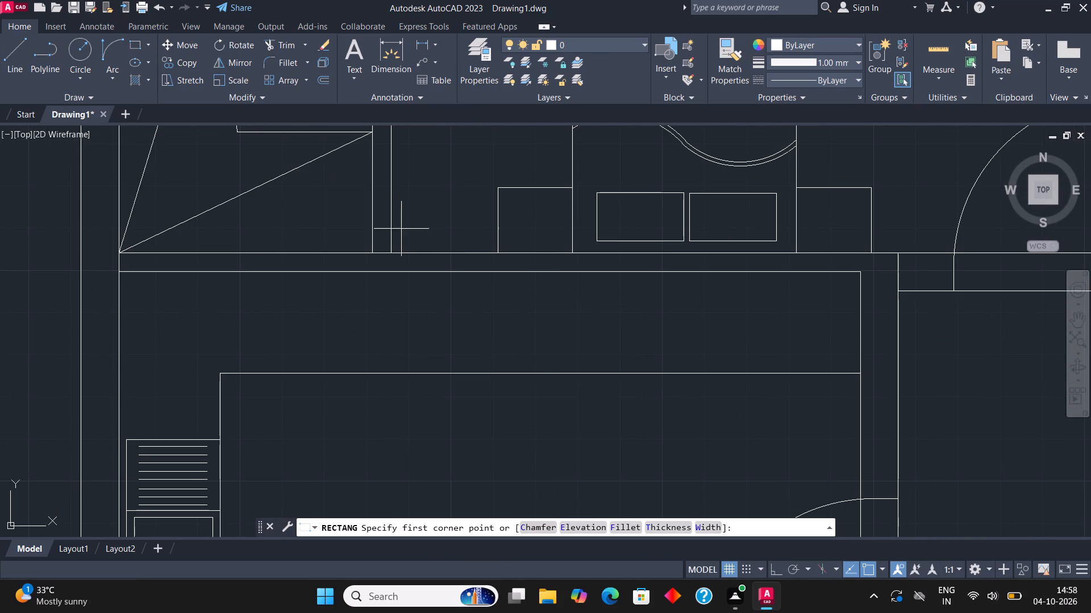
click(434, 280)
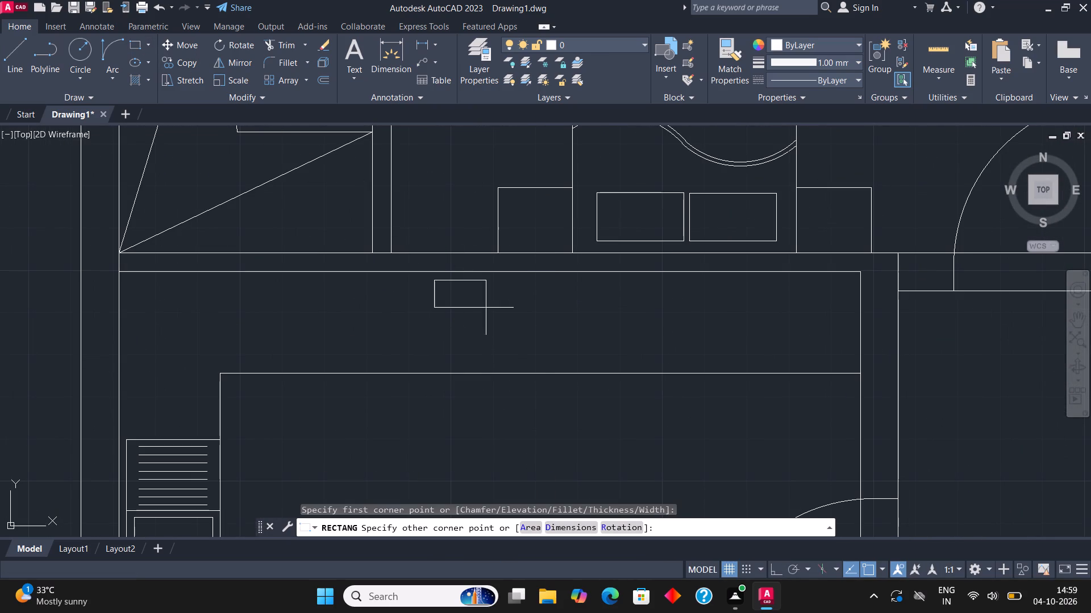
click(593, 366)
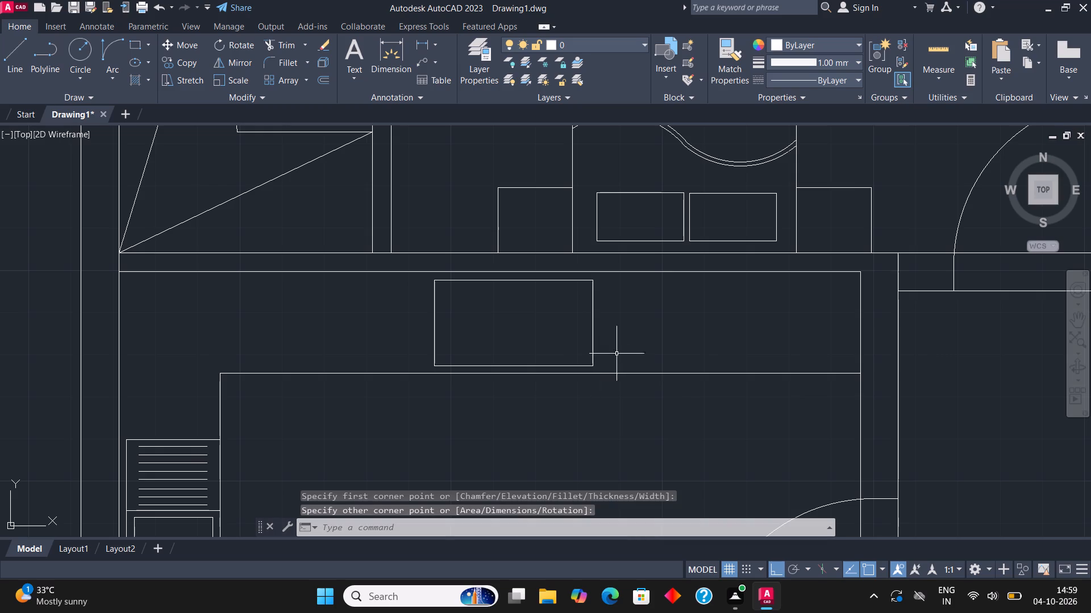
Draw a burner circle in the lower-left part of the stove rectangle.
middle_drag(626, 337, 631, 349)
scroll(535, 337, up, 2)
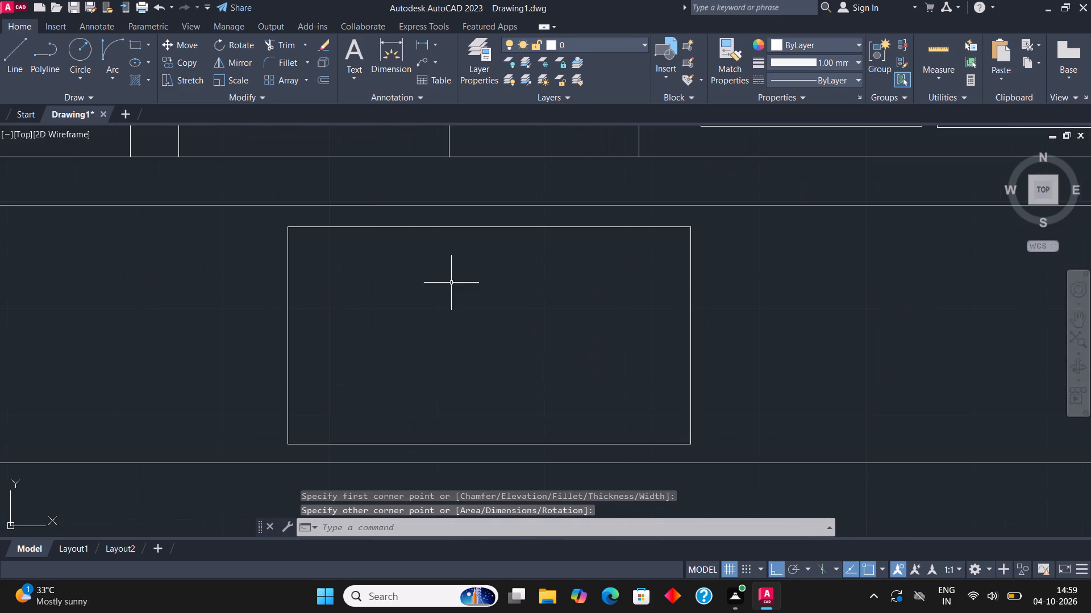
click(72, 49)
click(377, 376)
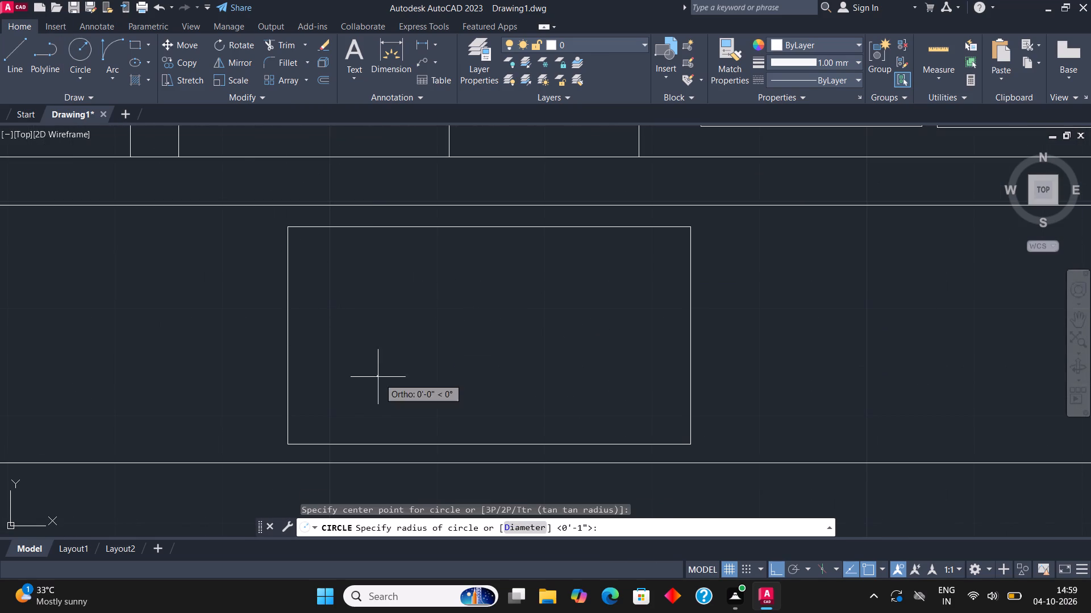
click(413, 405)
Draw four short tick lines, about 1" long, inward from the burner circle's left, right, top and bottom quadrants.
click(15, 40)
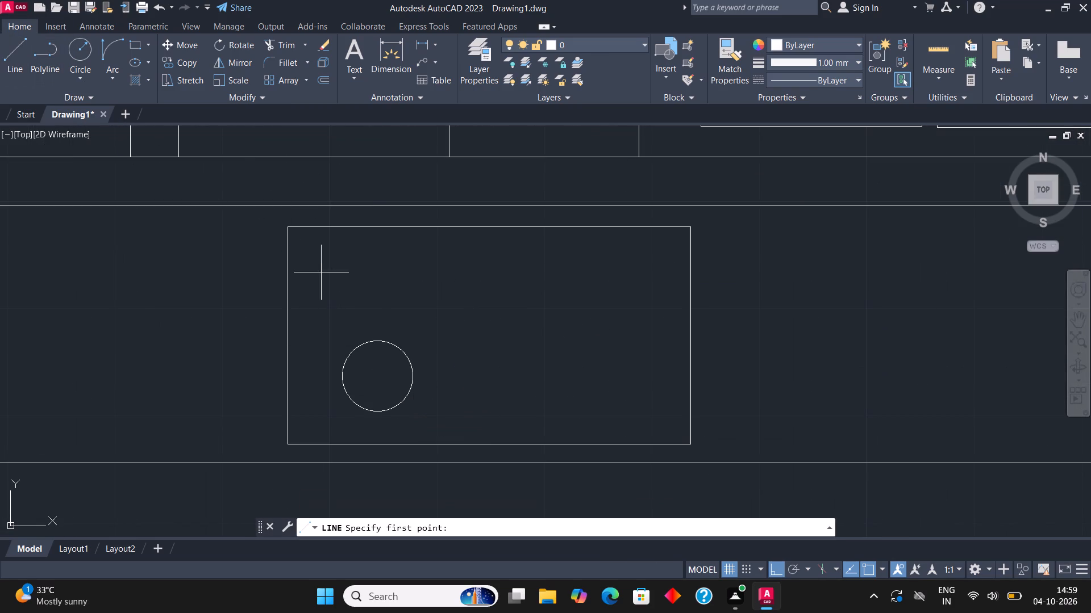
click(344, 374)
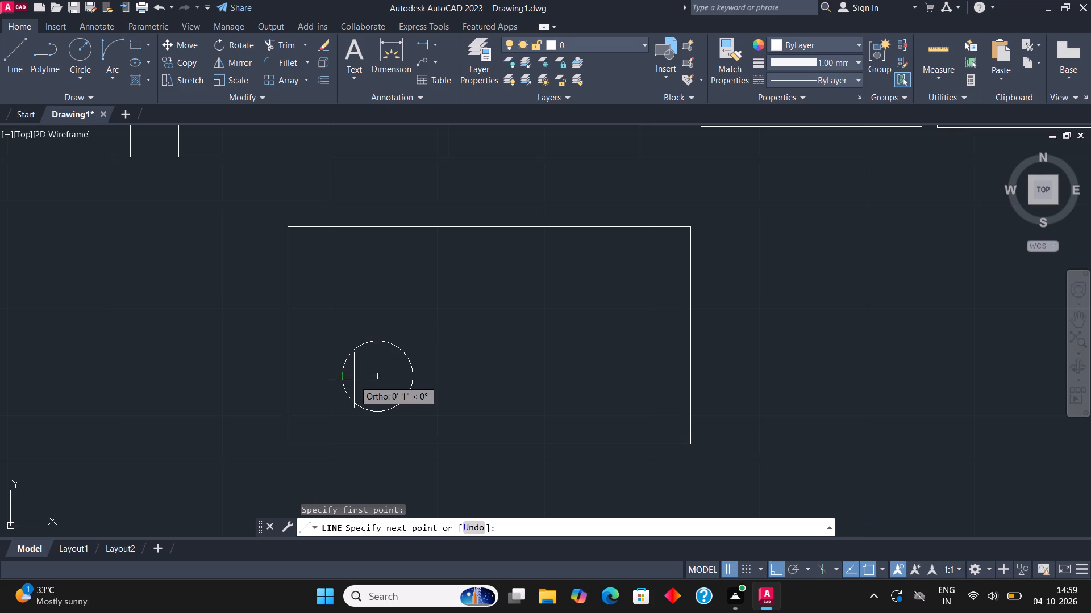
click(354, 380)
click(15, 47)
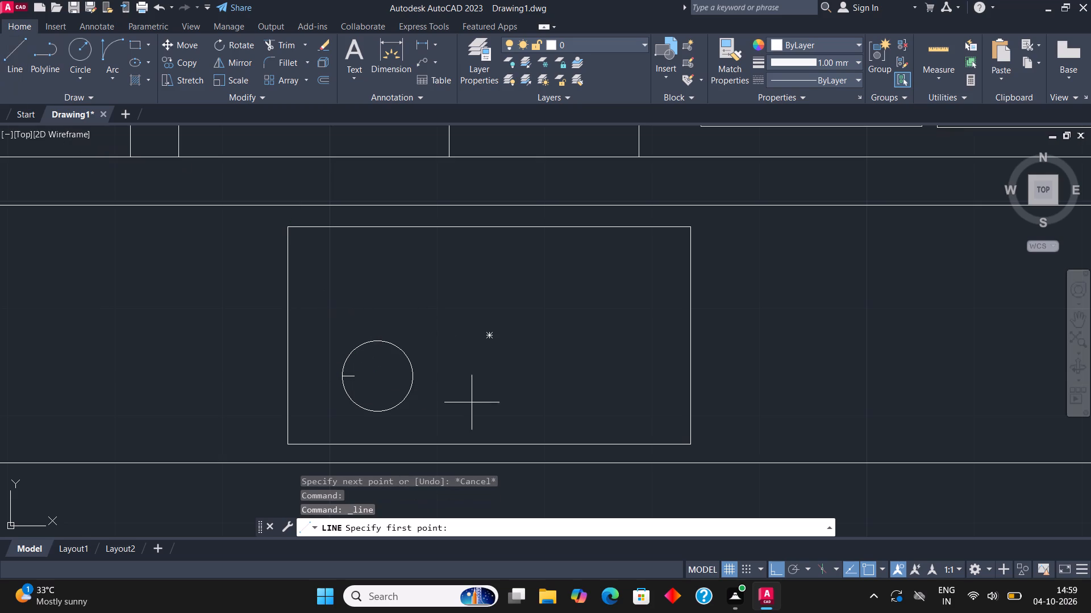
click(414, 378)
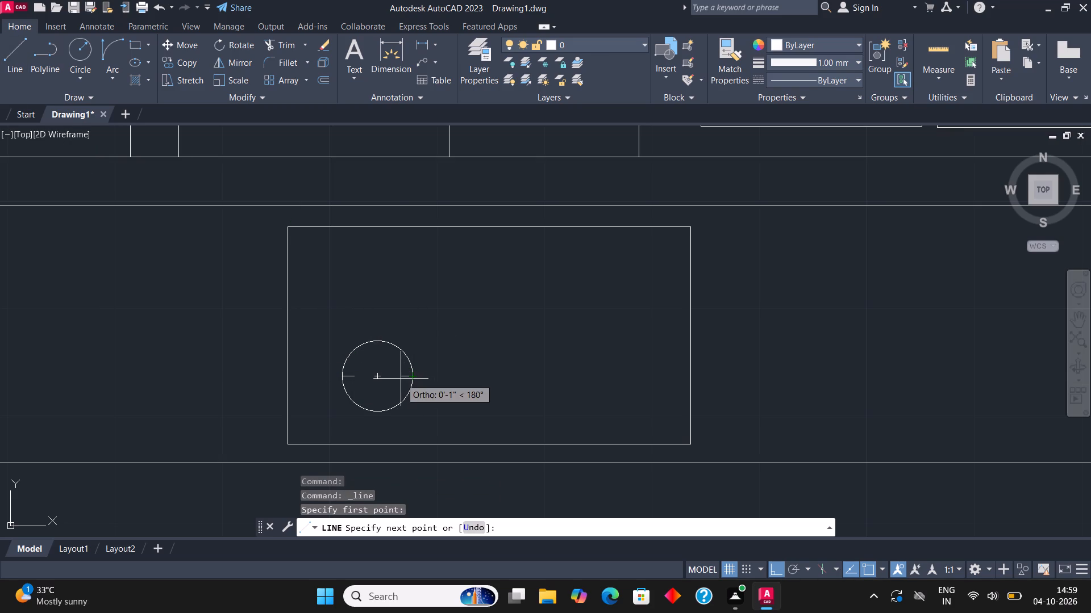
click(399, 379)
click(20, 37)
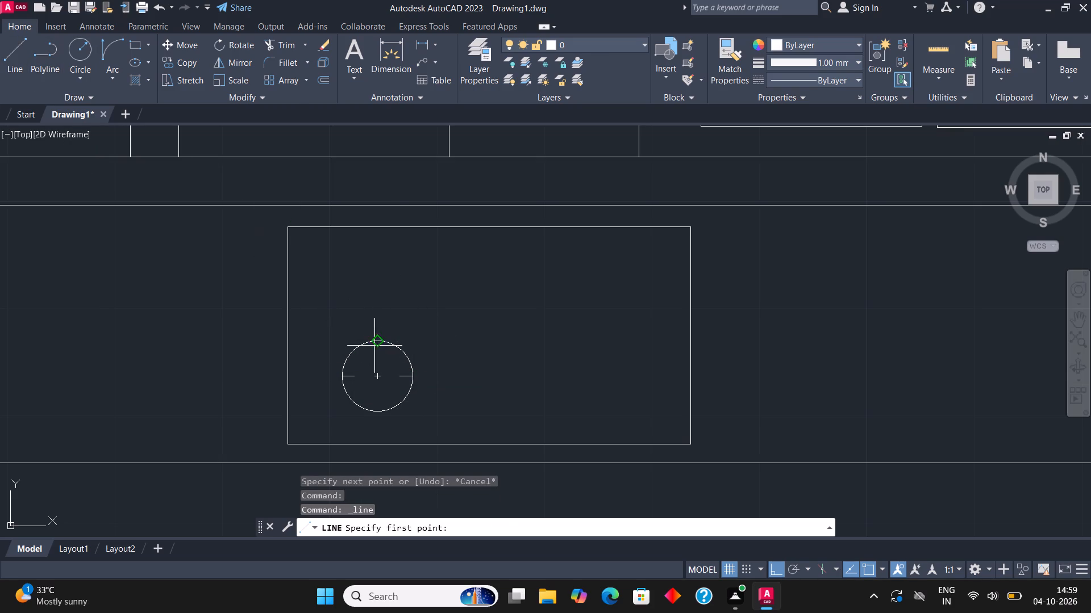
click(377, 342)
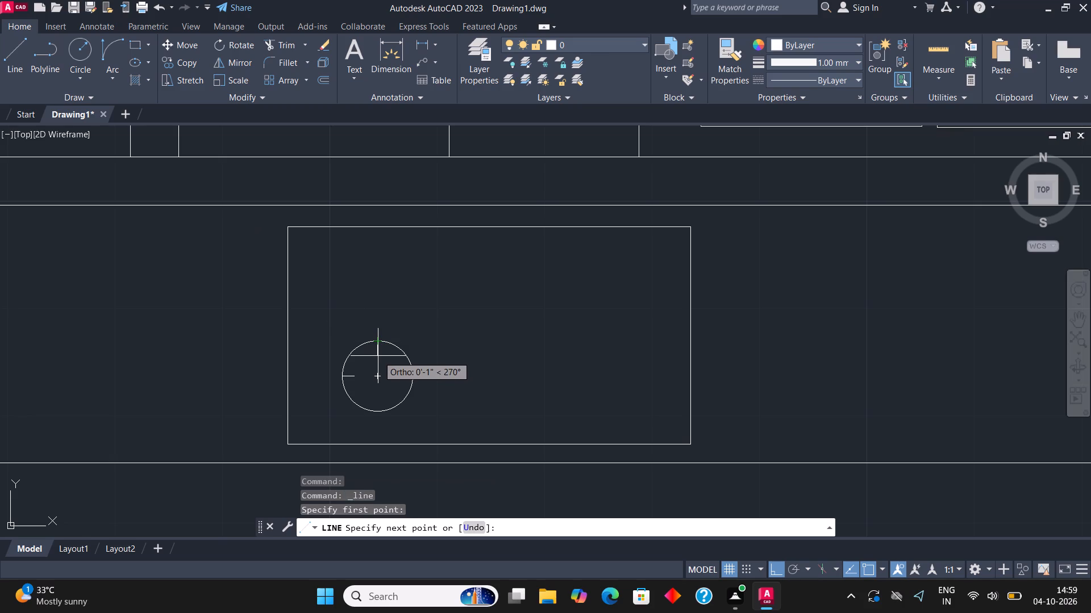
click(378, 356)
click(19, 50)
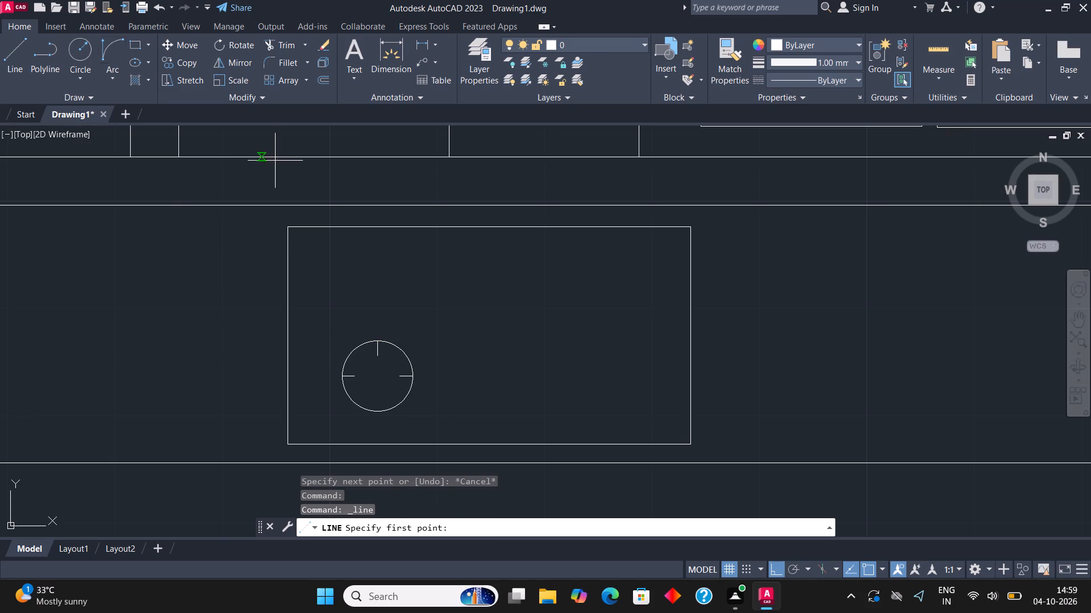
click(374, 410)
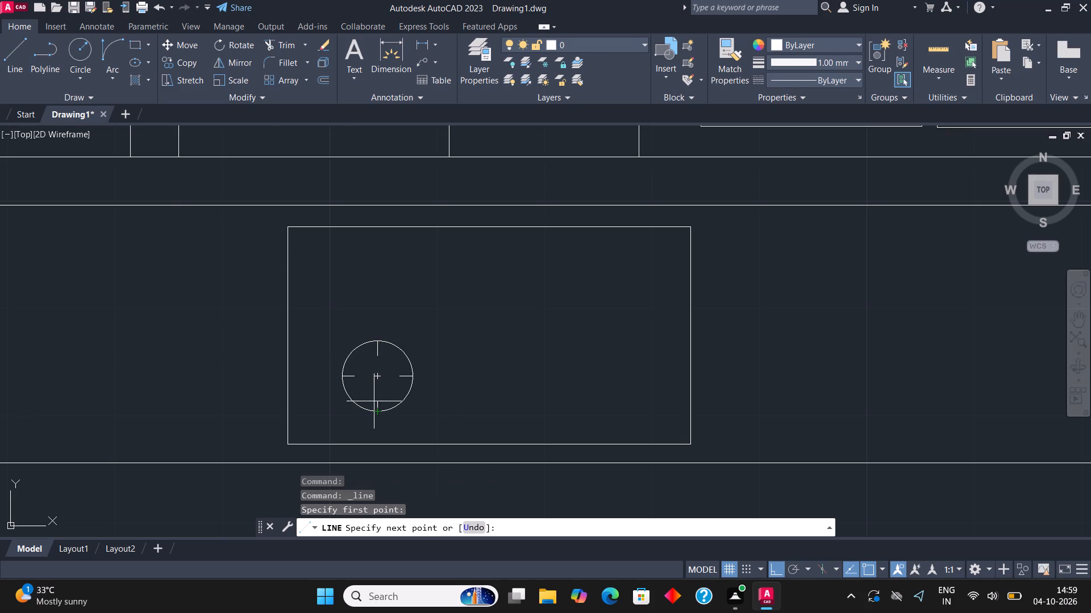
click(374, 398)
key(Escape)
Copy the burner circle with its tick lines about 1'-9" east, and again to the stove rectangle's upper middle.
click(435, 430)
click(326, 321)
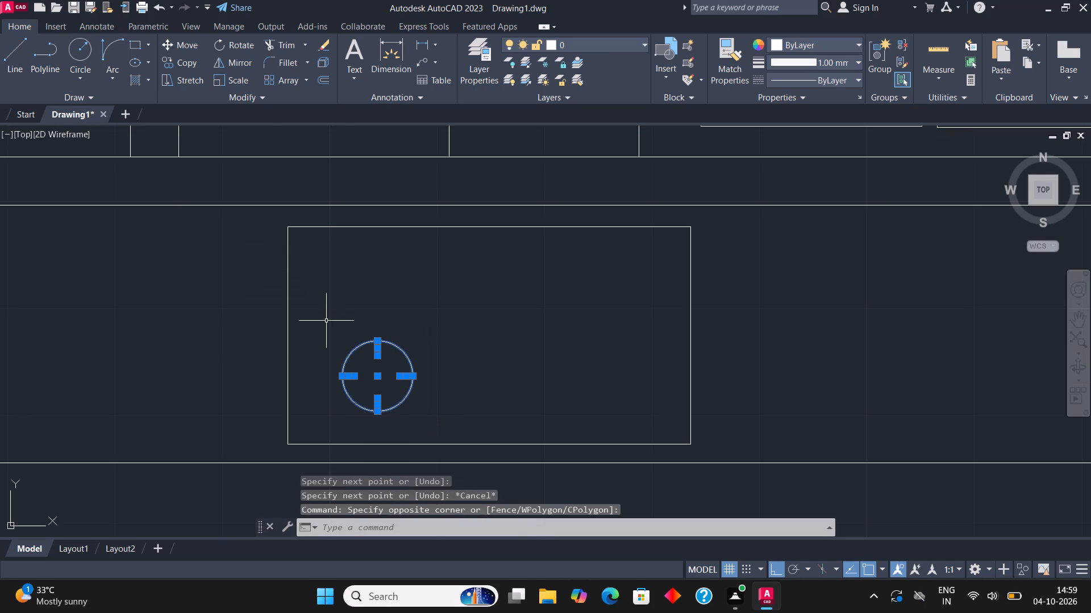
click(178, 57)
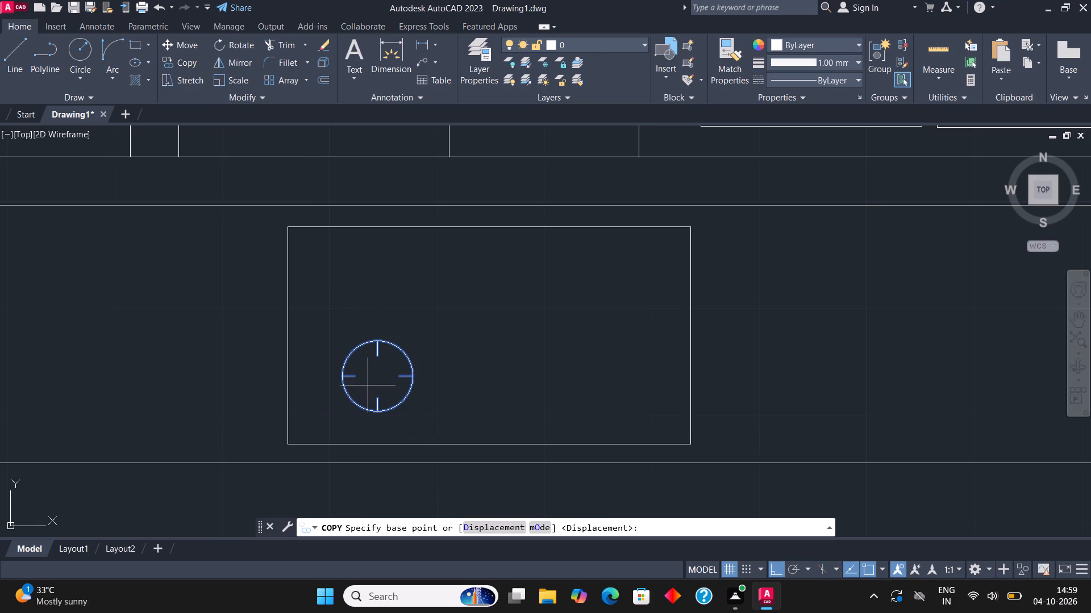
click(368, 384)
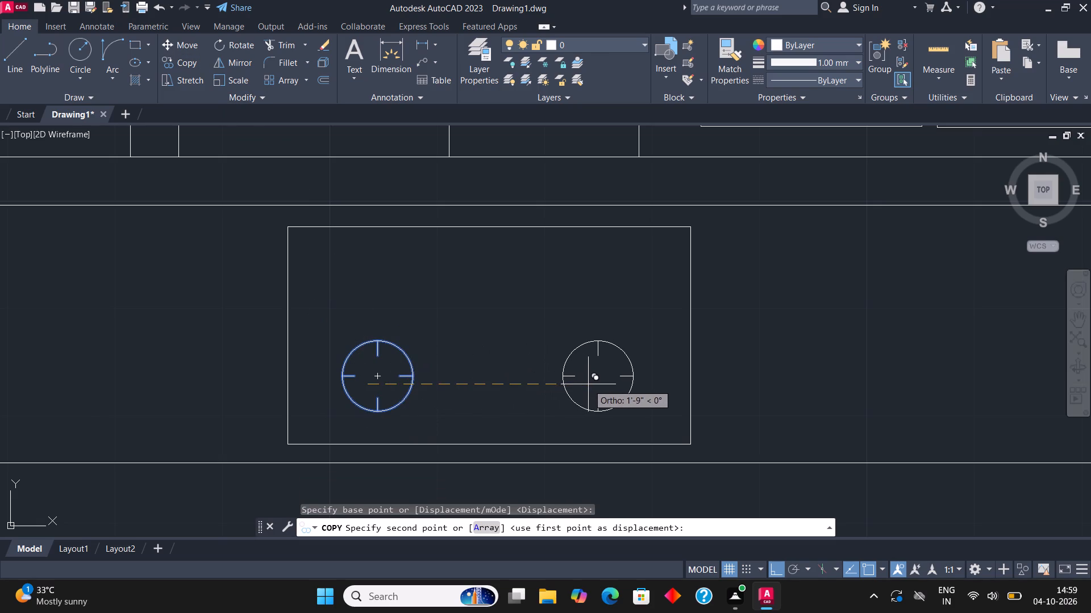
click(589, 384)
key(F8)
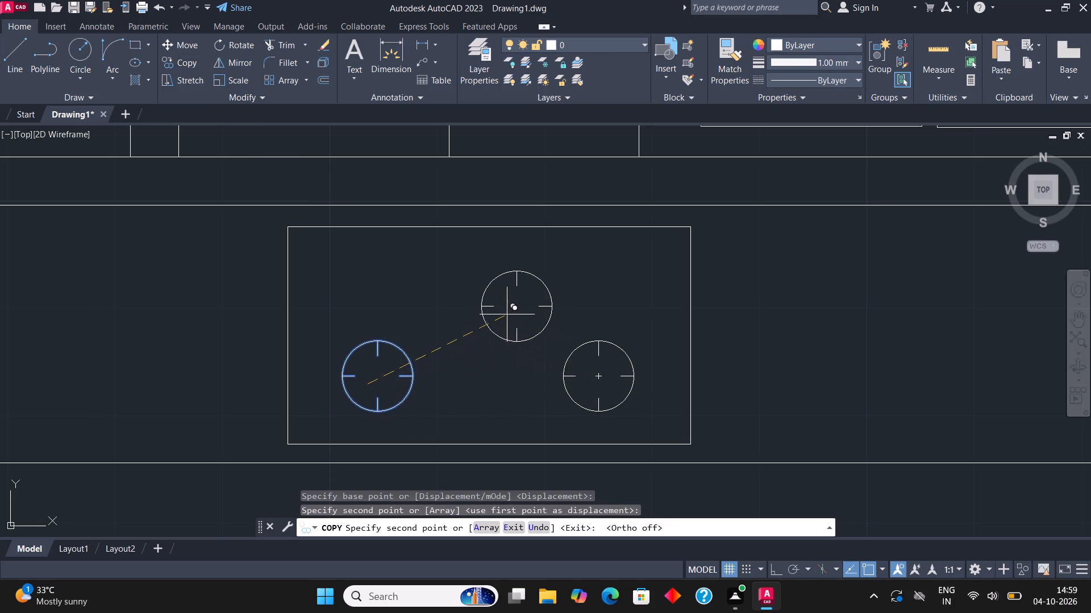
click(484, 295)
key(Escape)
Enlarge the two-seat sofa beside the staircase wall of the front living room with a freehand Scale.
scroll(448, 306, down, 2)
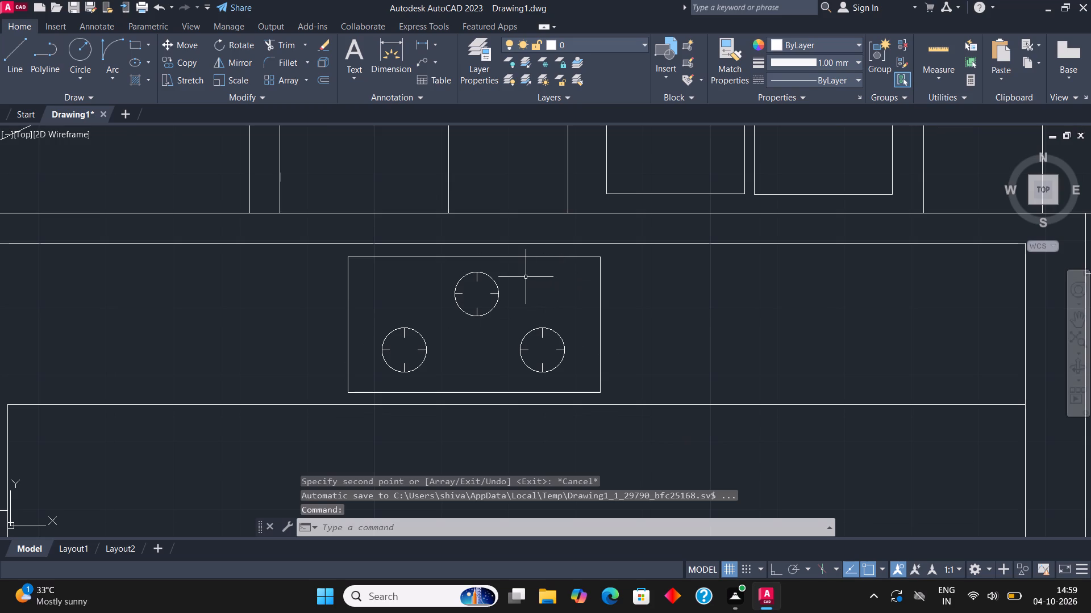
scroll(526, 290, down, 1)
middle_drag(544, 316, 556, 393)
scroll(493, 354, down, 3)
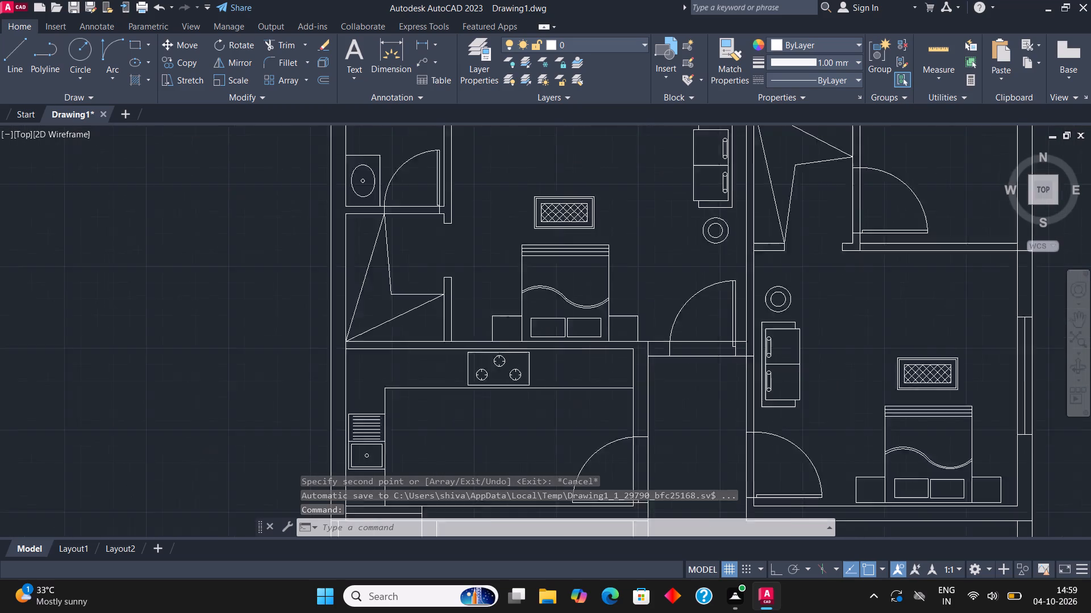
middle_drag(585, 276, 535, 311)
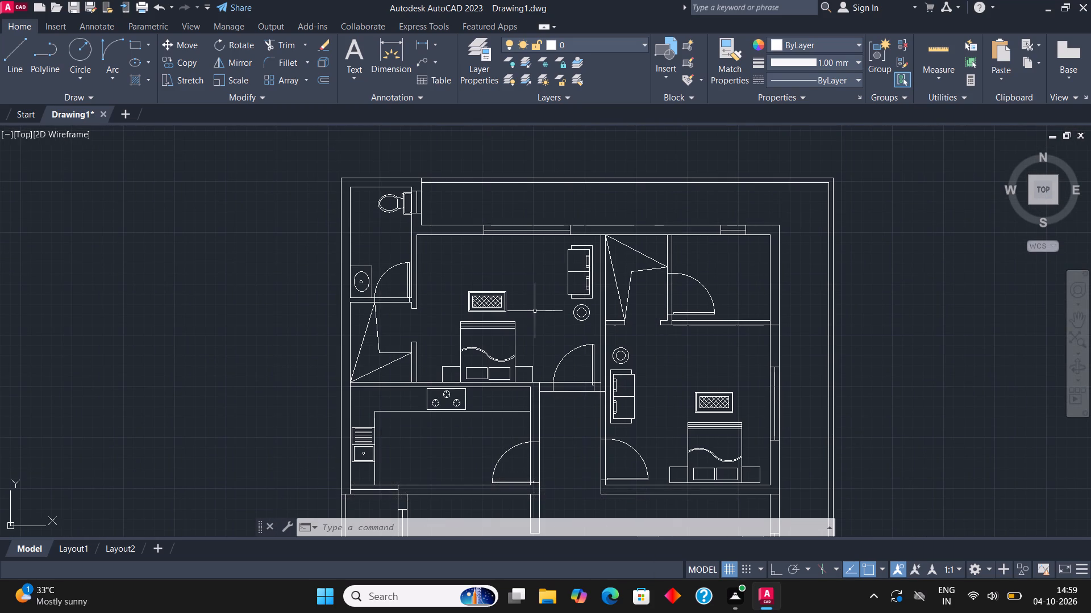
scroll(481, 342, down, 1)
middle_drag(505, 316, 566, 71)
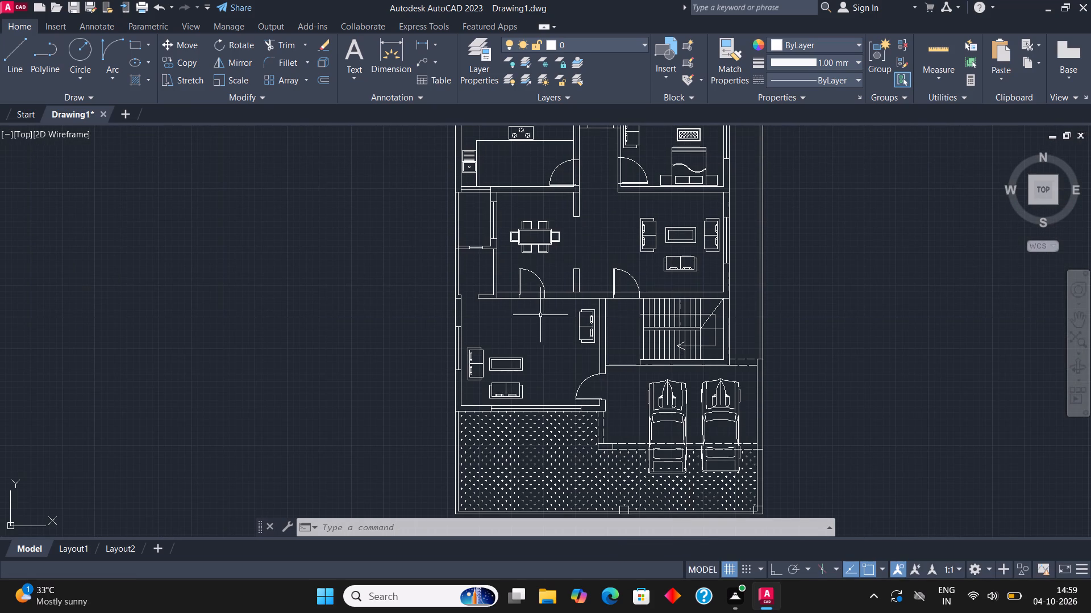
scroll(544, 313, up, 2)
scroll(696, 370, up, 2)
click(632, 431)
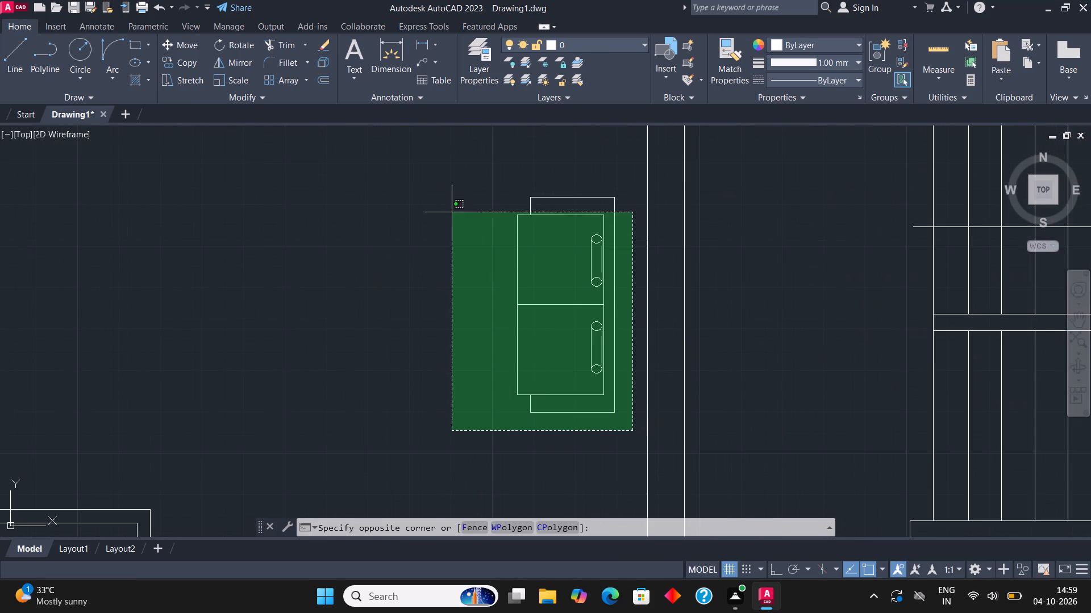
click(449, 183)
click(224, 82)
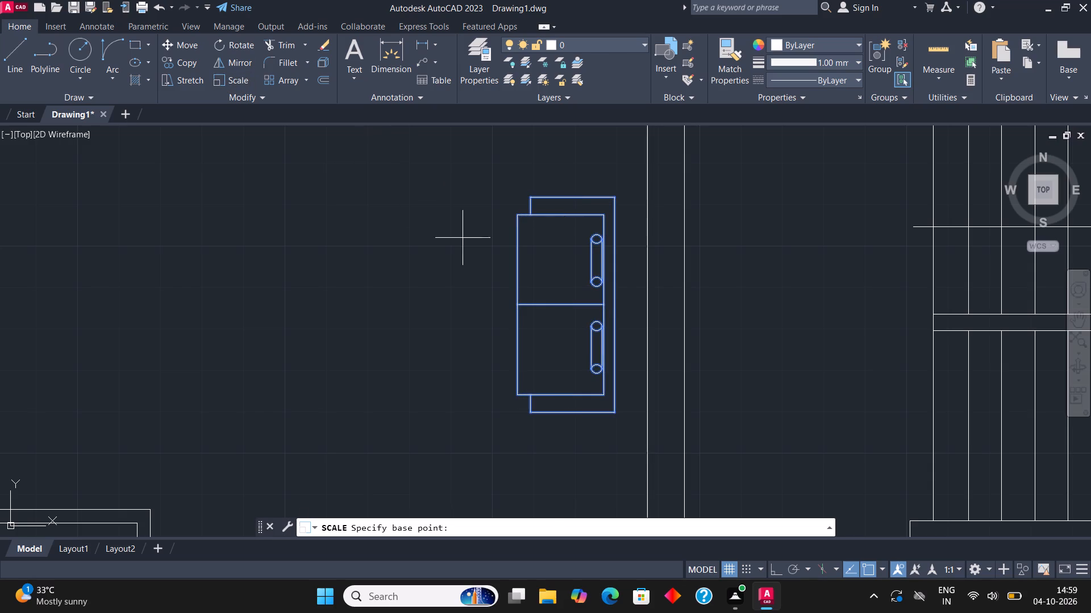
click(505, 292)
click(343, 278)
Move the complete enlarged sofa, including both cushion rolls, slightly west so it stands clear of the staircase wall.
scroll(360, 287, down, 1)
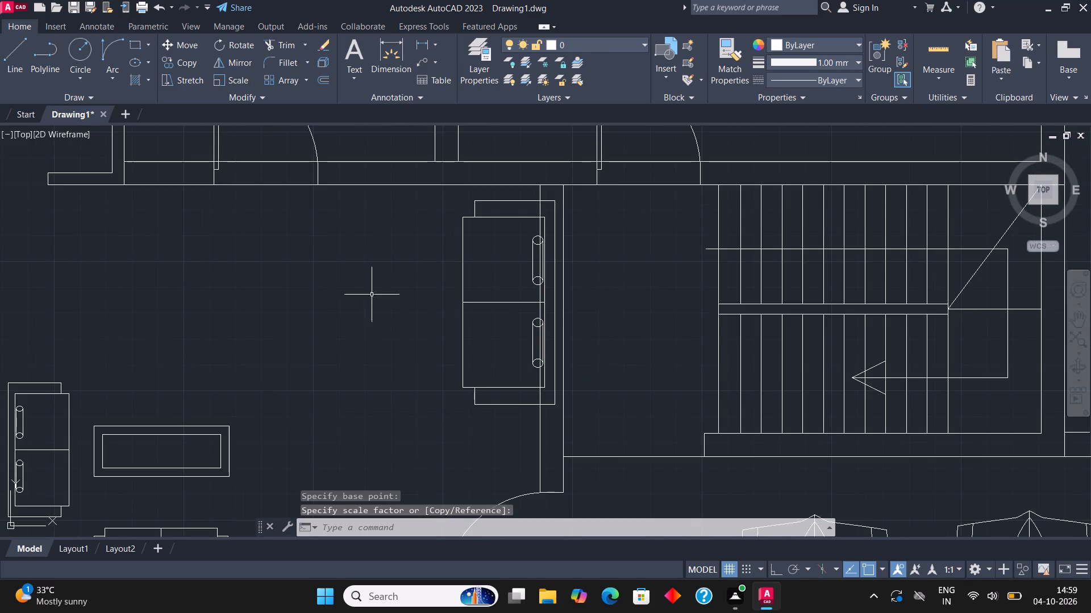
click(515, 420)
click(445, 196)
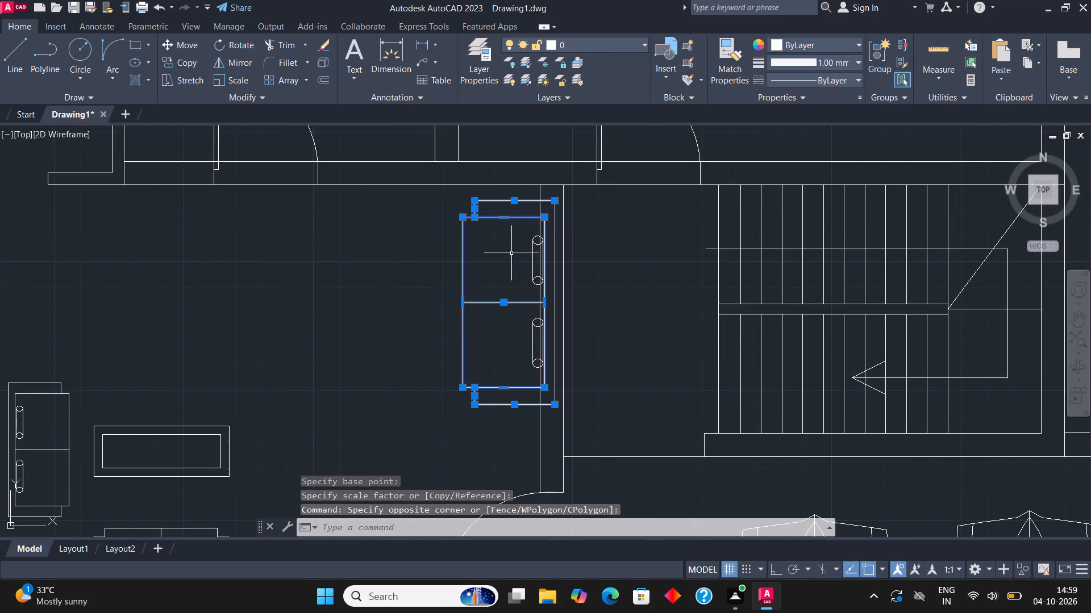
scroll(589, 327, up, 1)
click(536, 351)
click(526, 336)
scroll(507, 335, up, 2)
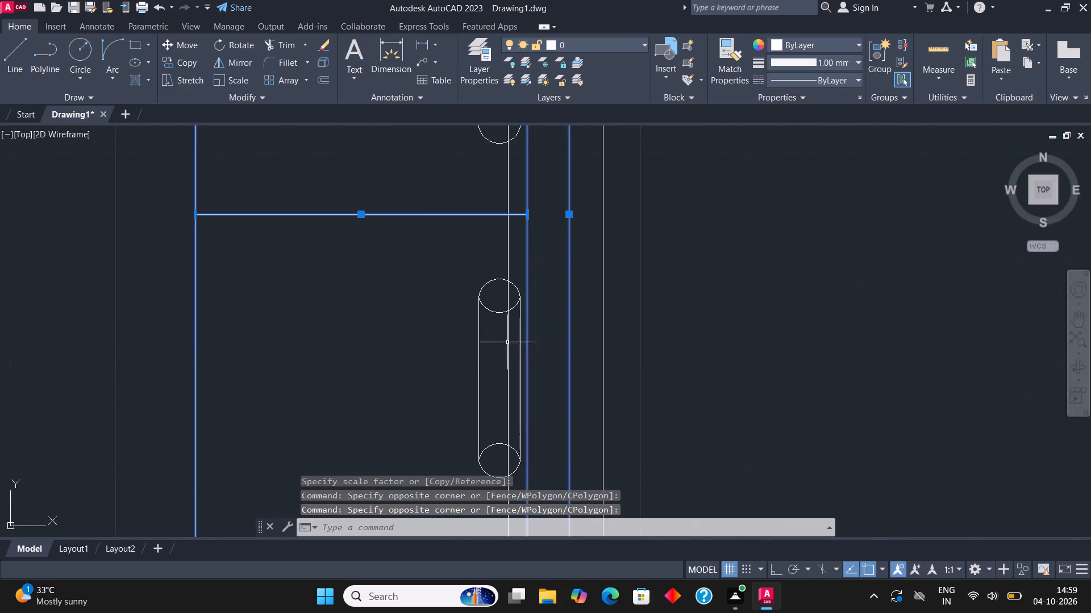
drag(488, 467, 485, 456)
click(464, 264)
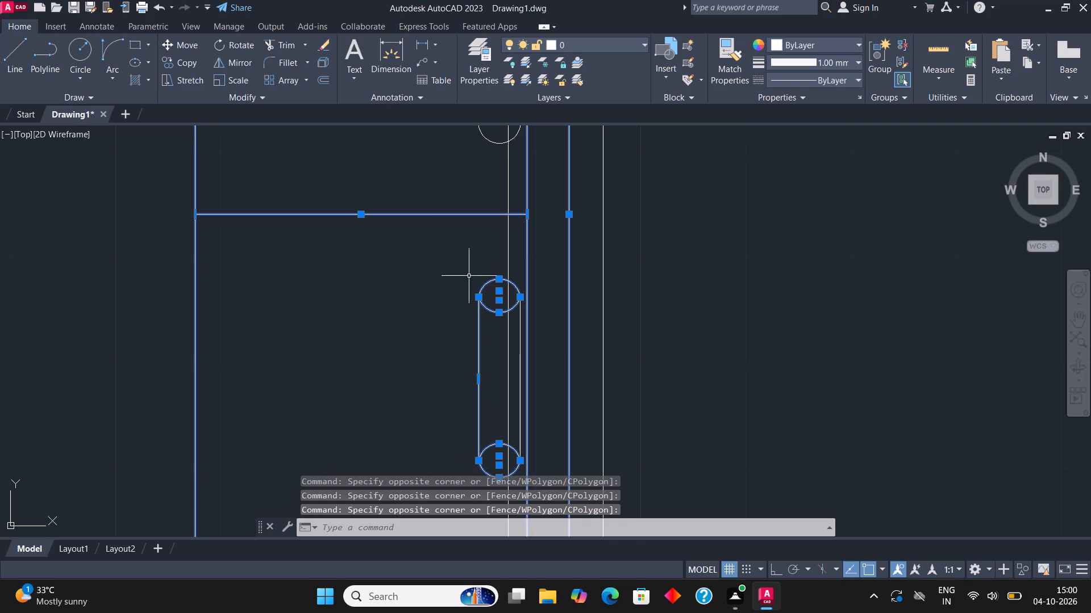
click(517, 383)
double_click(520, 391)
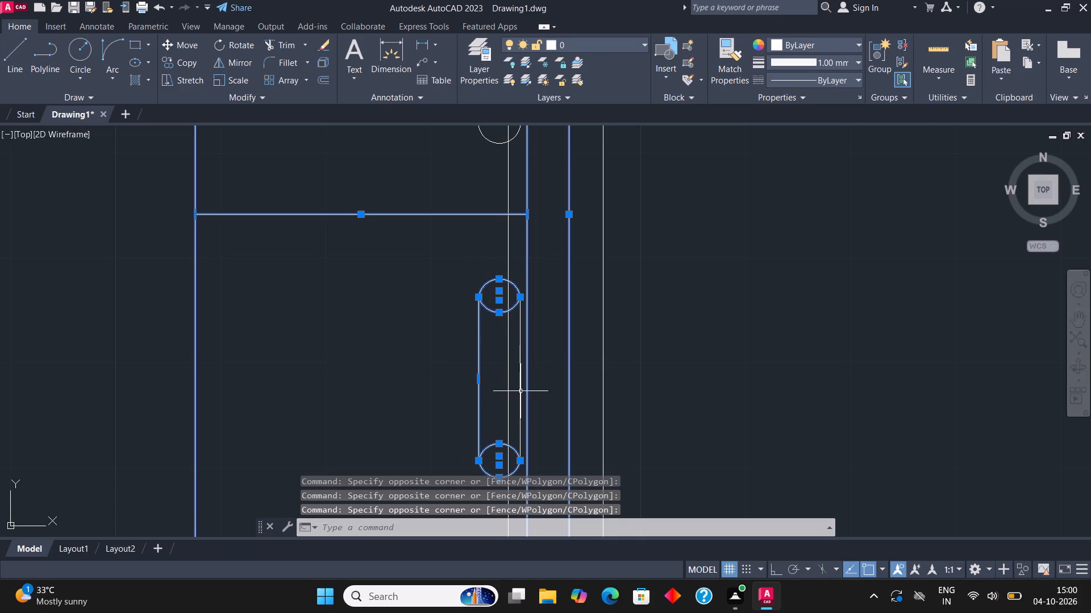
click(520, 389)
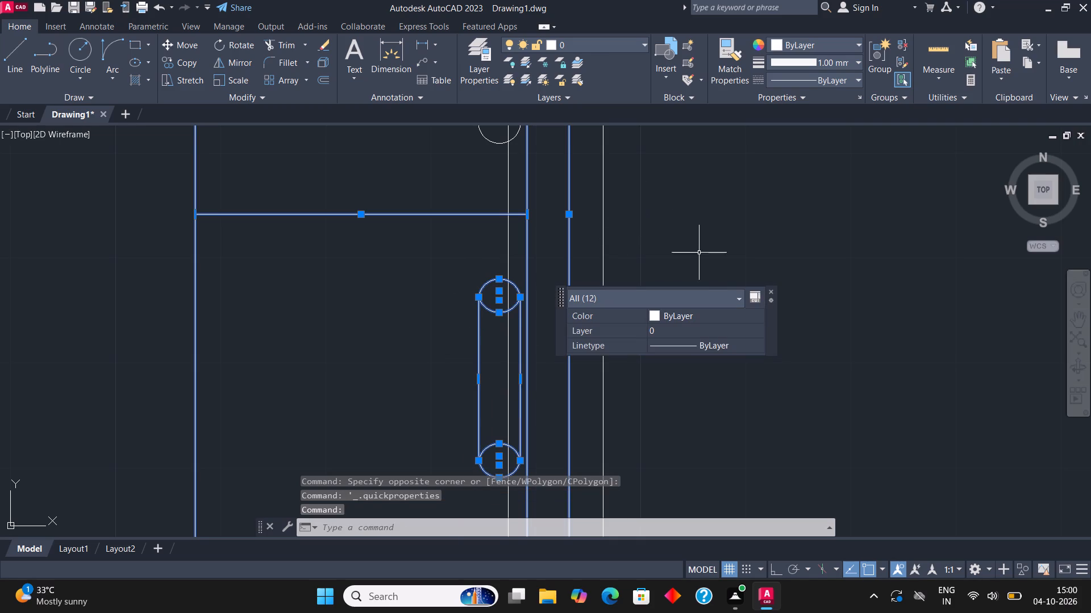
click(772, 291)
middle_drag(560, 264, 582, 384)
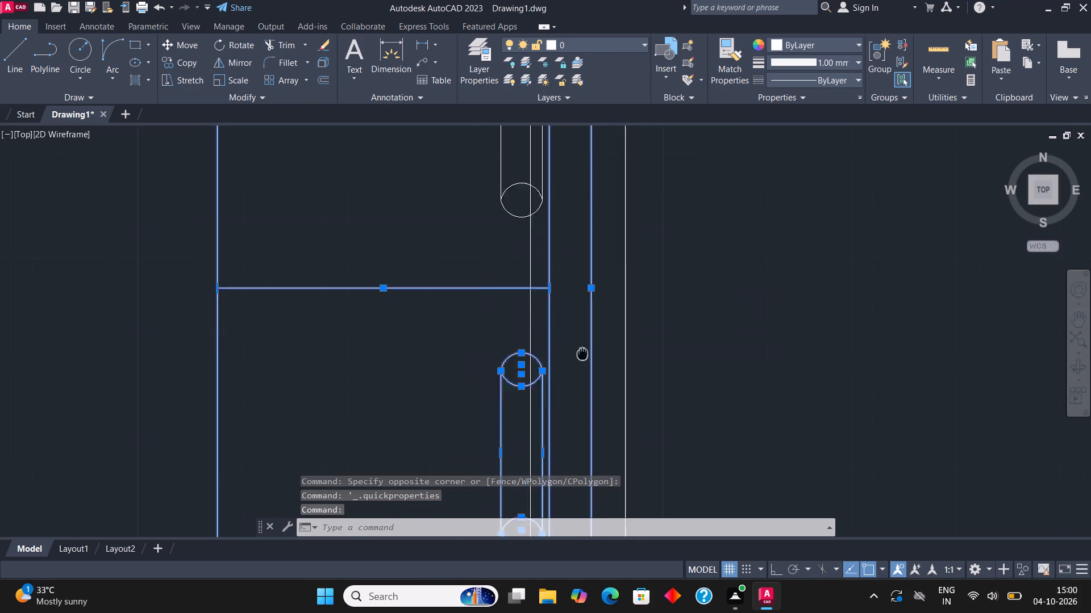
middle_drag(582, 384, 582, 415)
scroll(508, 265, up, 1)
drag(523, 330, 517, 325)
click(481, 231)
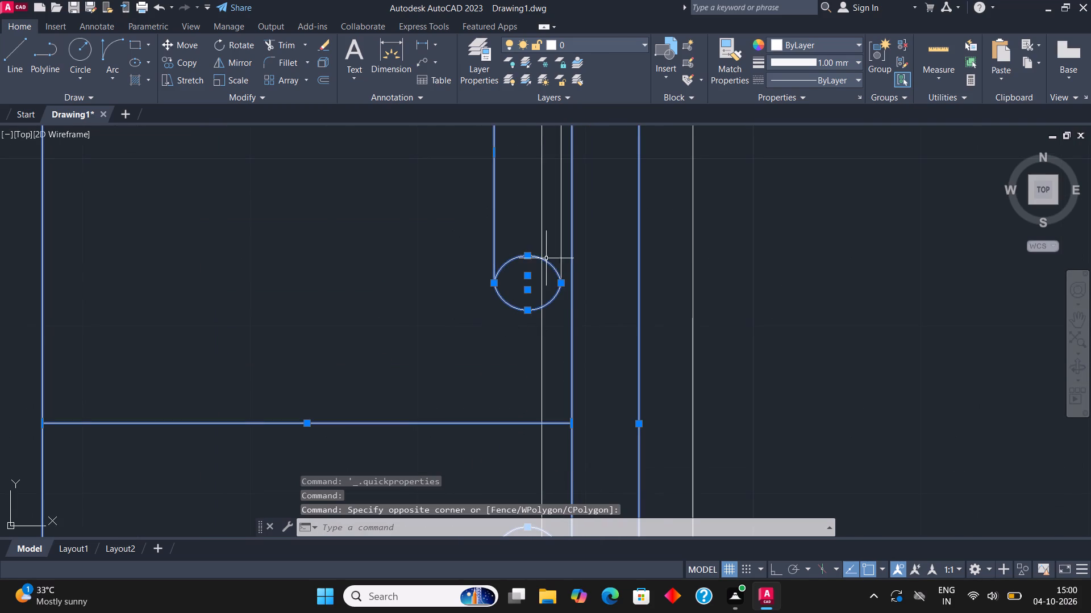
click(561, 256)
scroll(575, 334, down, 2)
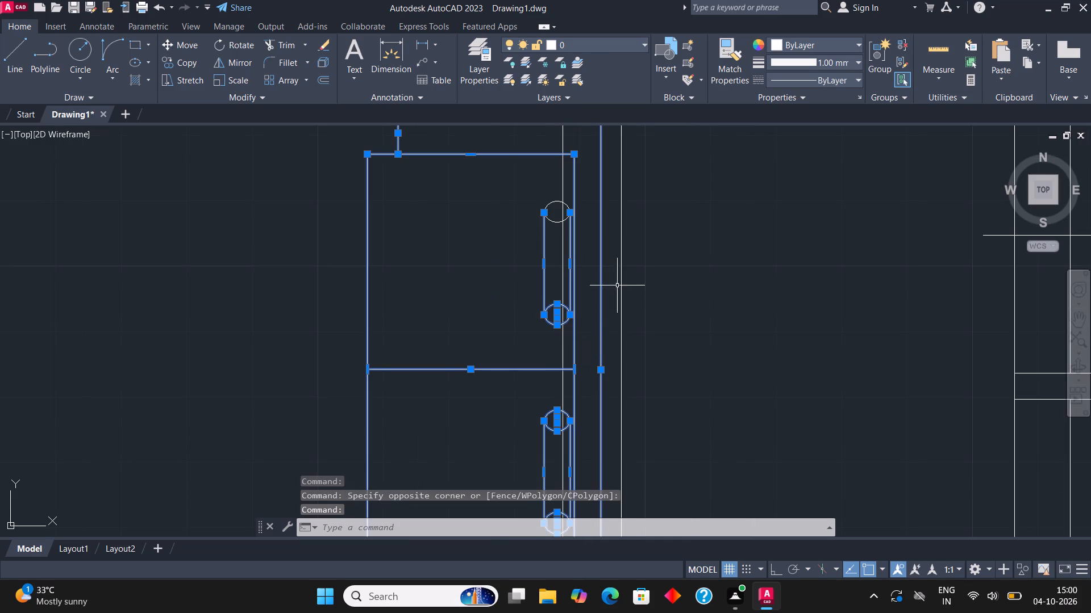
middle_click(627, 278)
scroll(558, 196, up, 2)
click(543, 304)
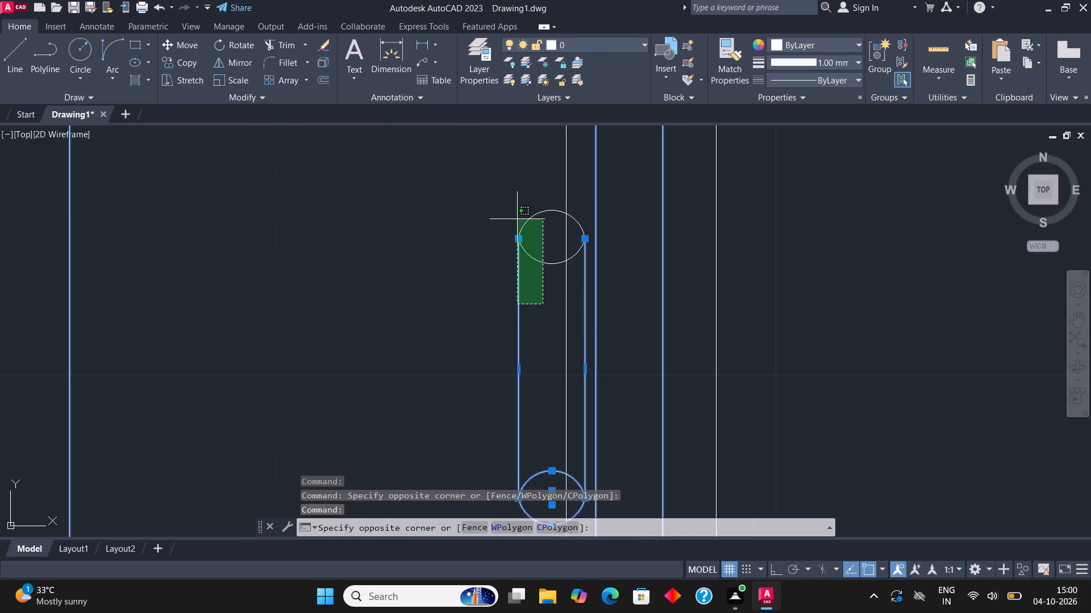
click(514, 203)
scroll(646, 279, down, 4)
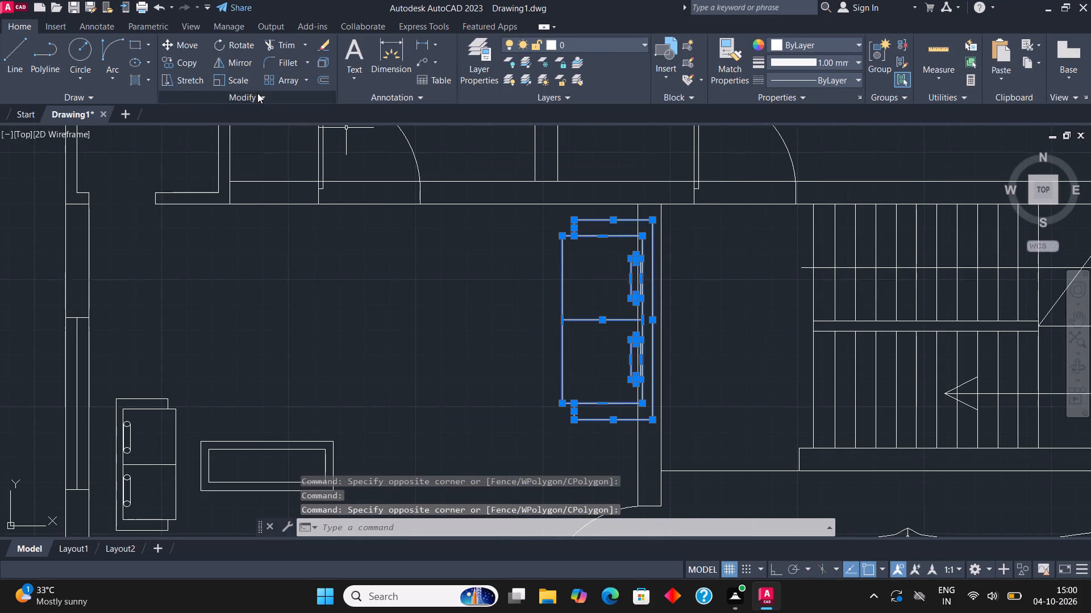
click(189, 45)
click(620, 335)
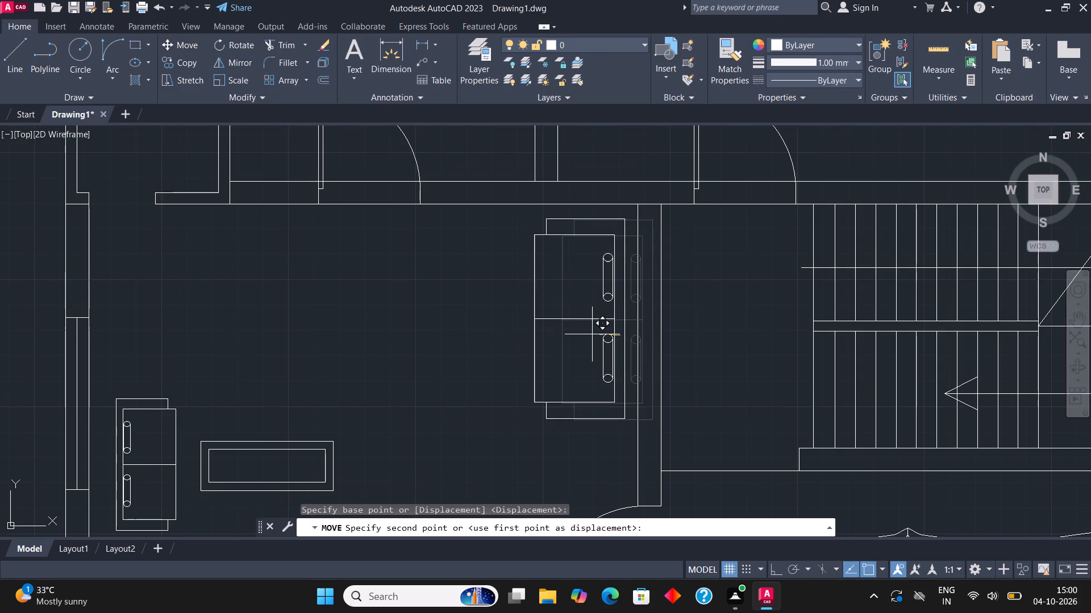
click(596, 341)
Enlarge the two-seat sofa by the front living room's south window with a freehand Scale.
scroll(661, 329, down, 1)
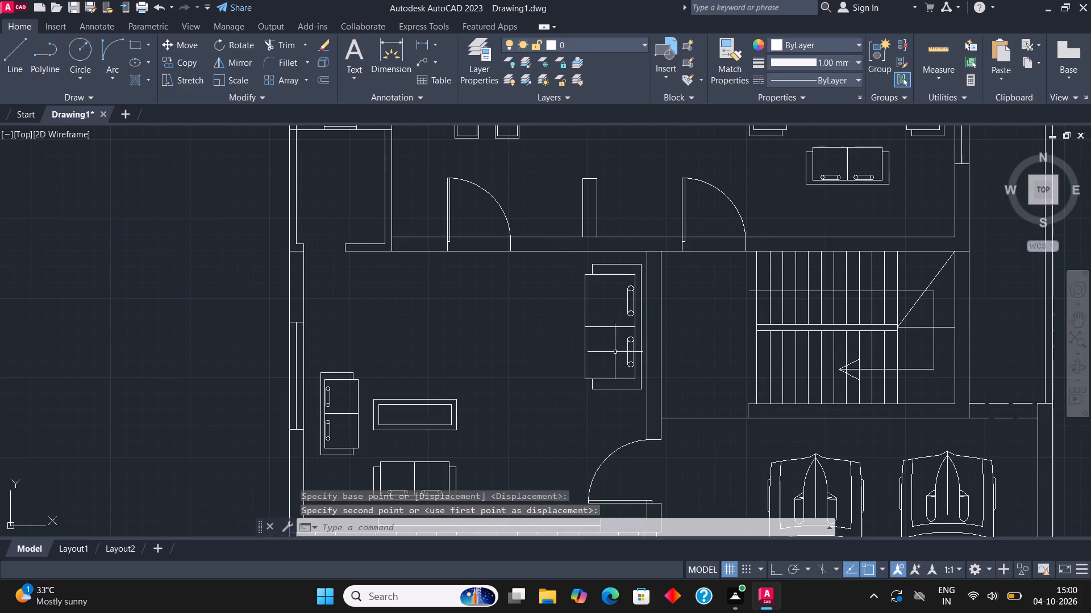
middle_drag(602, 315, 649, 225)
middle_drag(507, 312, 549, 308)
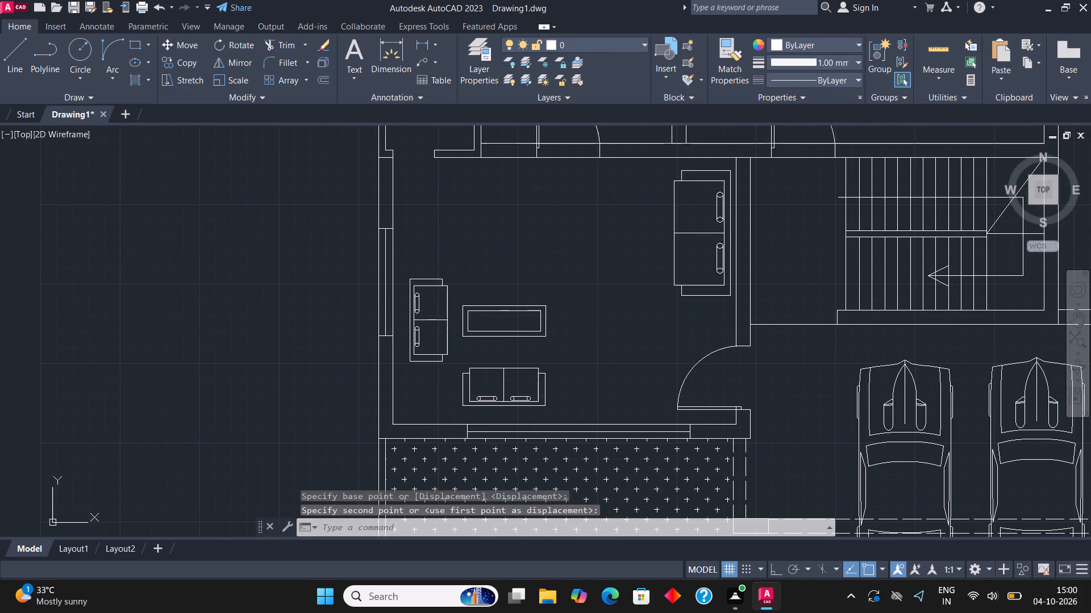
scroll(503, 410, up, 2)
click(671, 433)
click(369, 276)
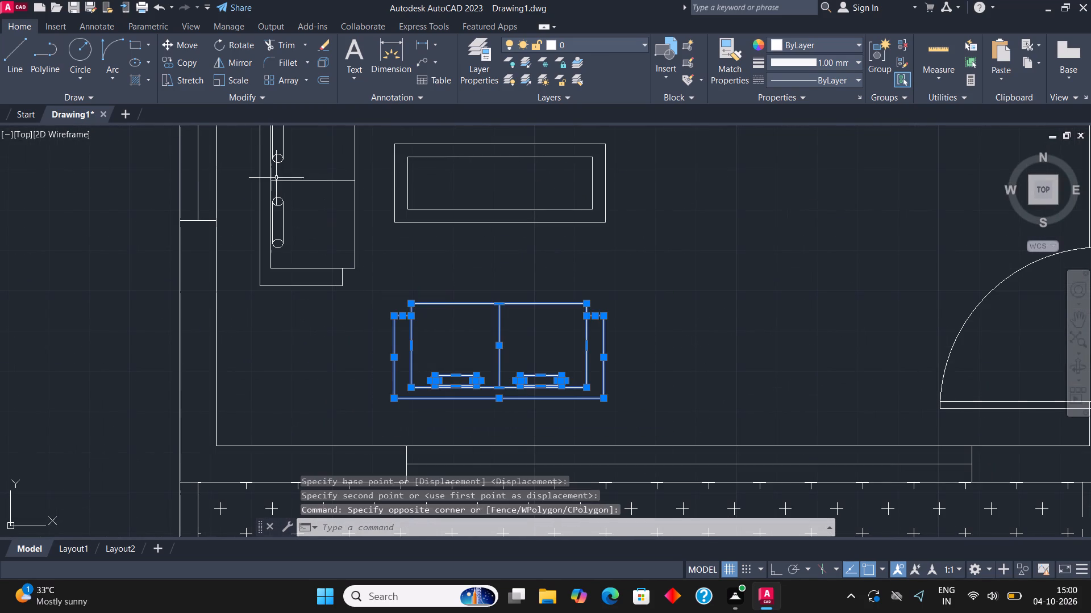
click(241, 82)
click(478, 373)
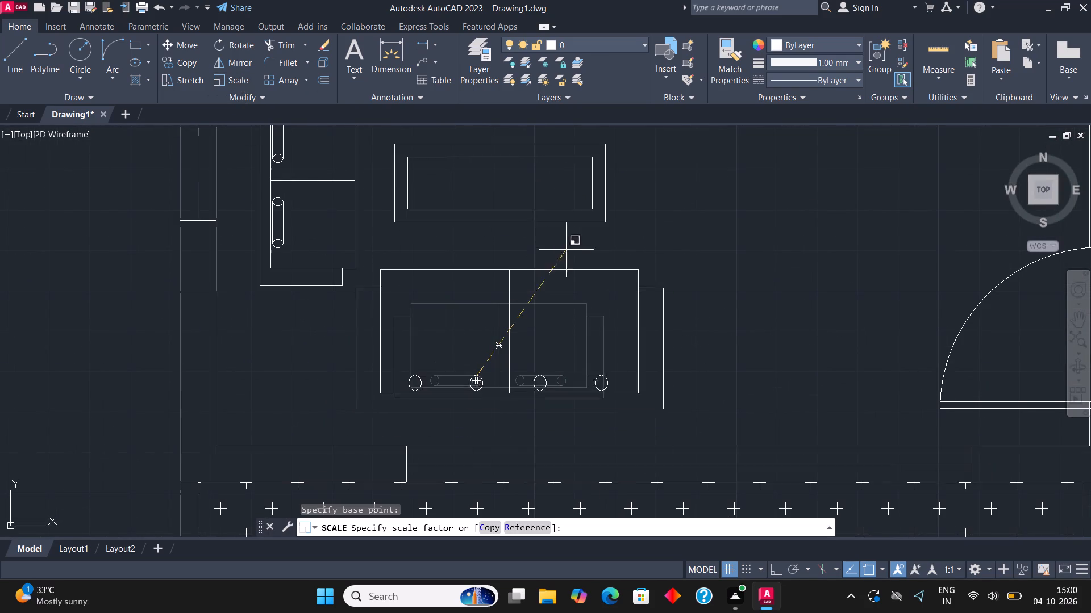
click(586, 243)
Scale the south-window sofa down slightly so it clears the sofa by the west wall.
scroll(531, 254, down, 2)
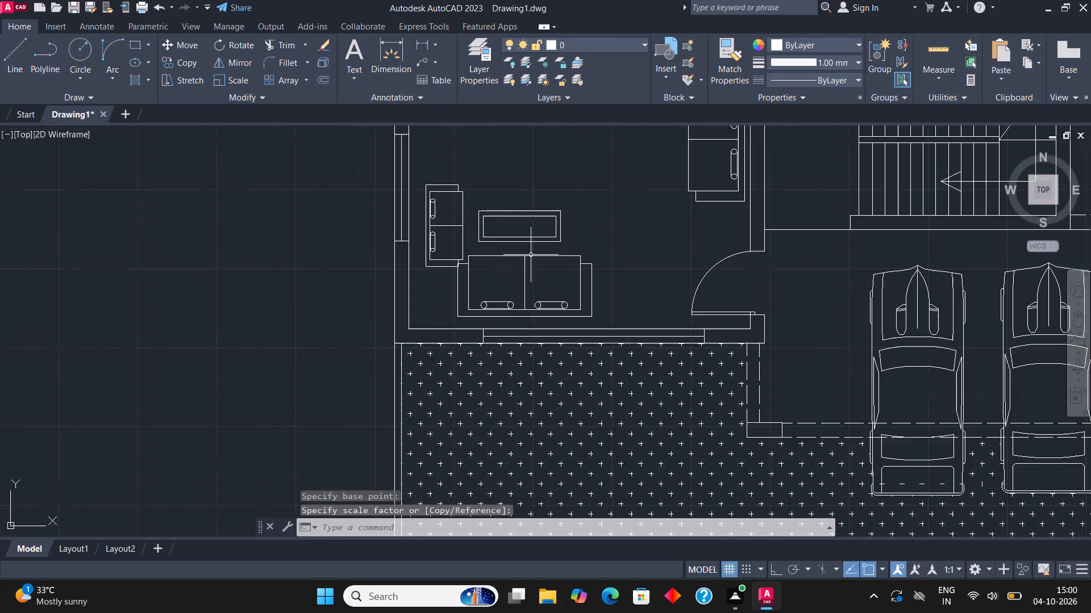
middle_drag(548, 276, 557, 364)
scroll(610, 413, up, 1)
click(611, 413)
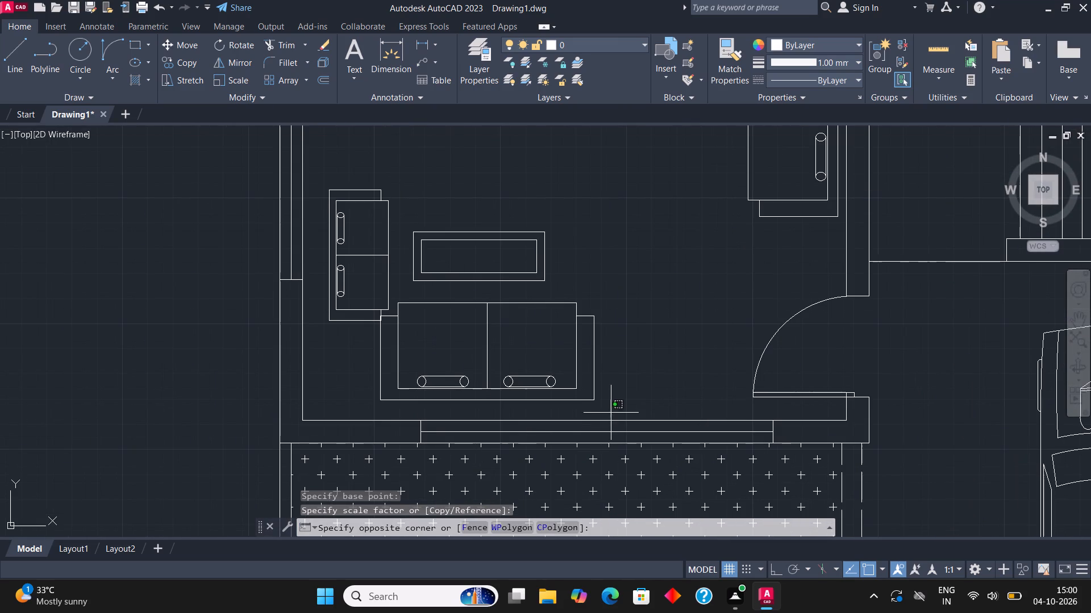
click(386, 309)
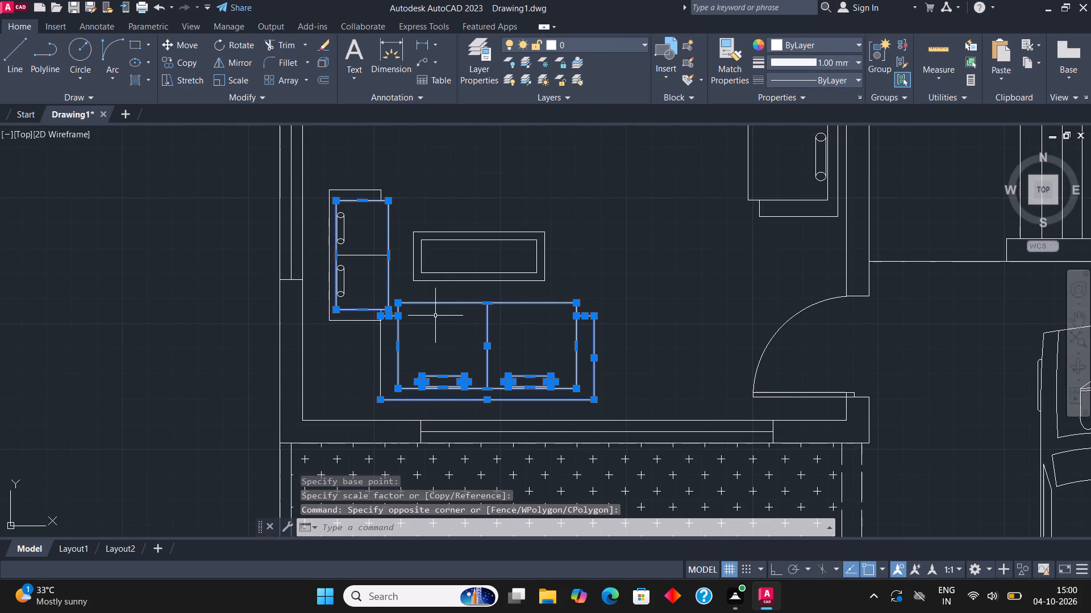
key(Escape)
click(605, 410)
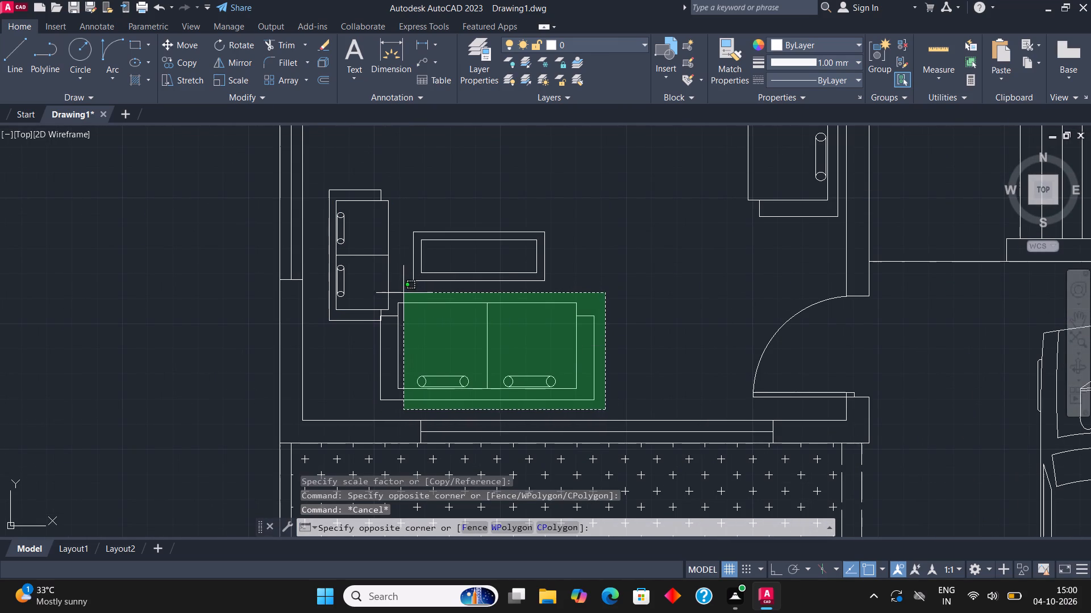
click(395, 296)
drag(392, 371, 384, 369)
click(355, 355)
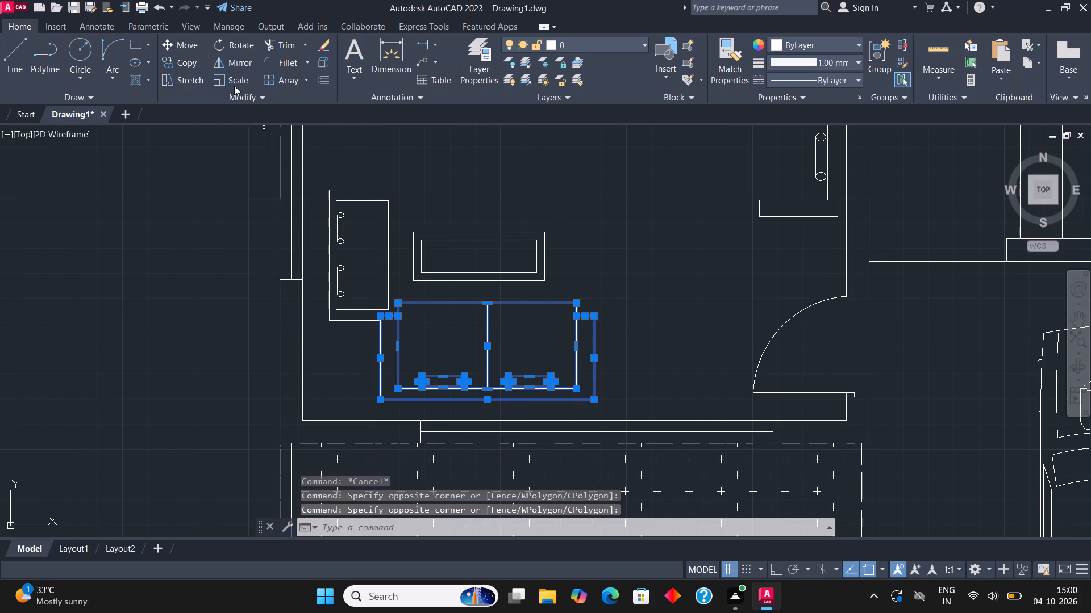
click(238, 81)
scroll(399, 344, down, 1)
scroll(454, 354, up, 1)
scroll(440, 356, down, 1)
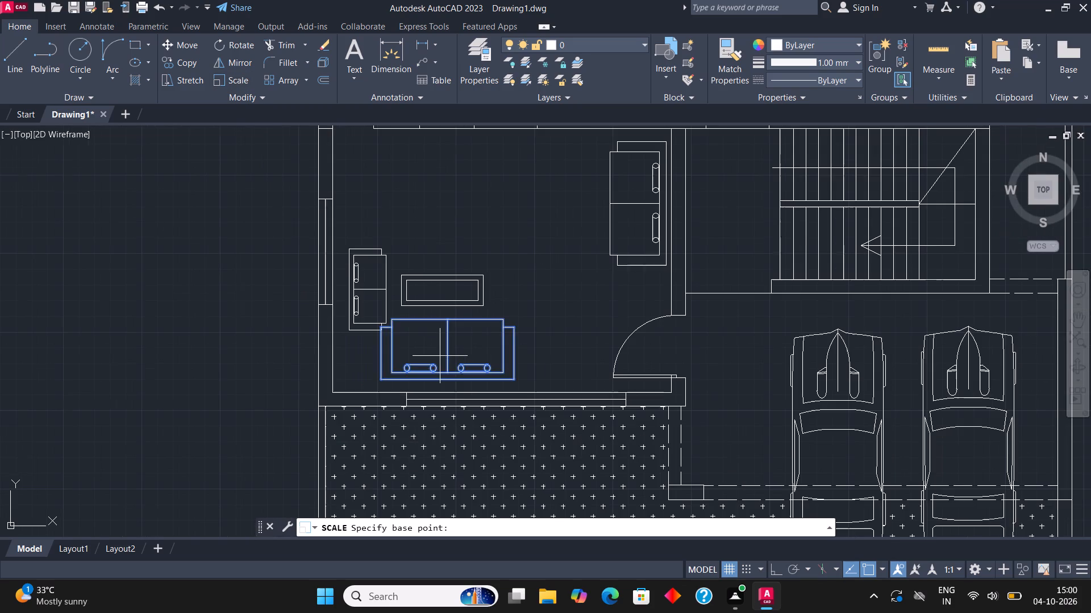
click(440, 356)
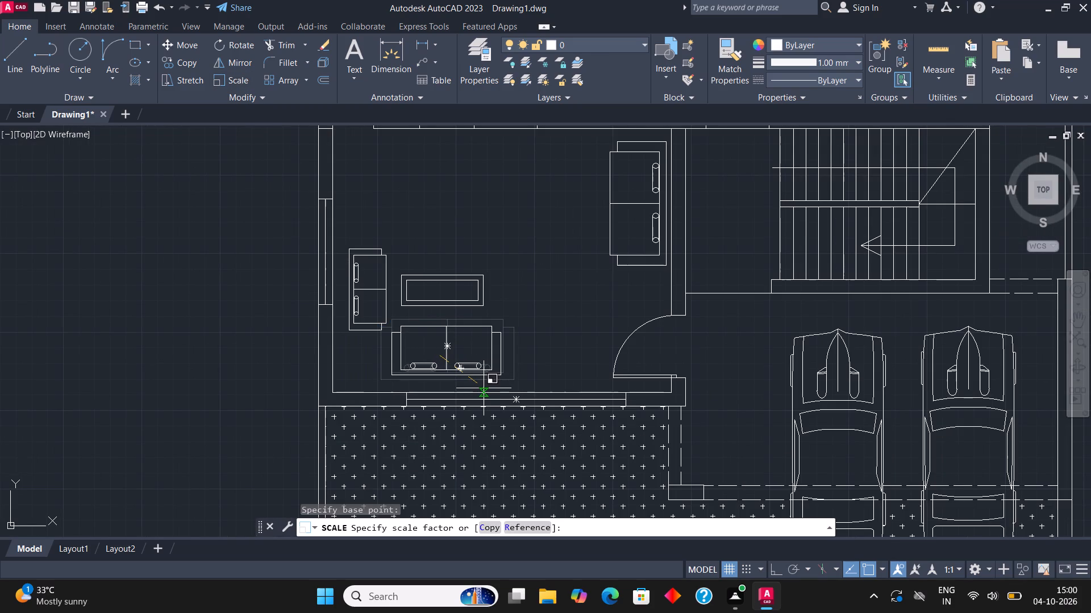
click(485, 389)
Move the two-seat sofa by the front living room's west wall north, away from the south-window sofa.
scroll(404, 343, up, 2)
scroll(324, 338, down, 4)
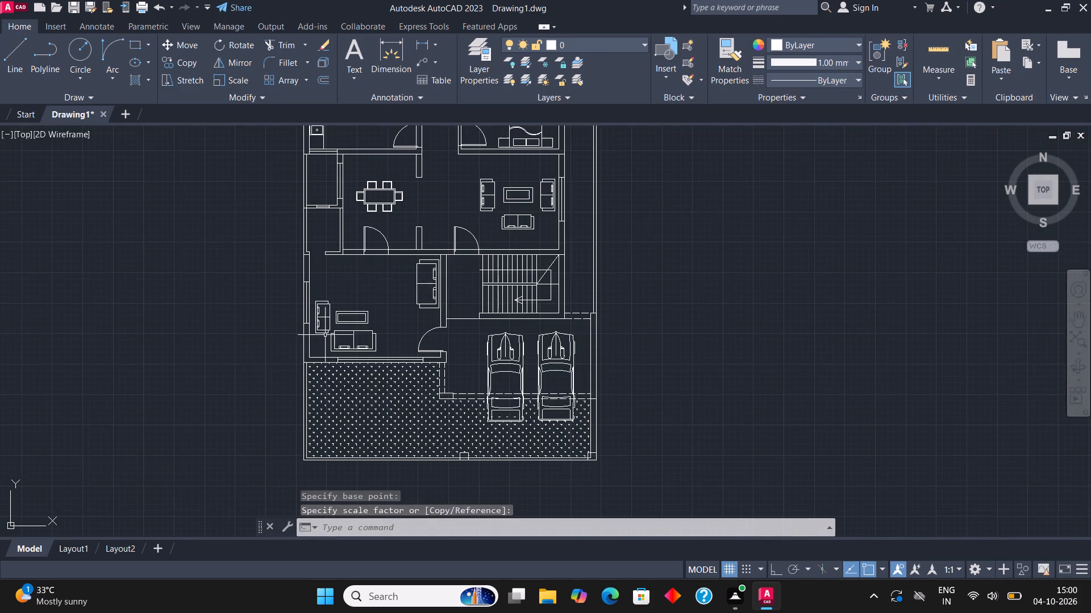
scroll(321, 313, up, 4)
click(355, 450)
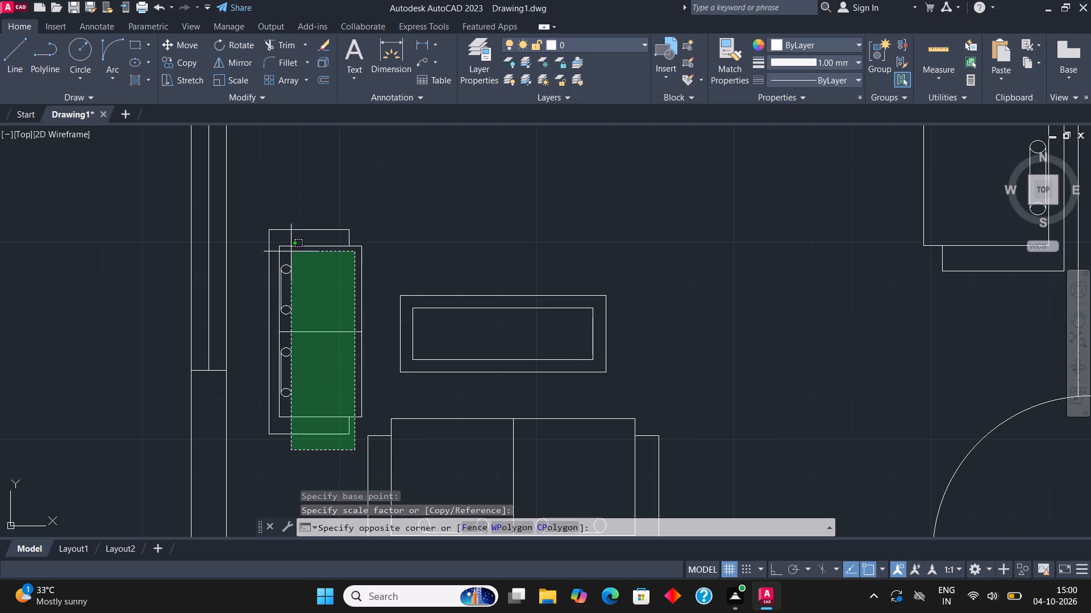
click(269, 200)
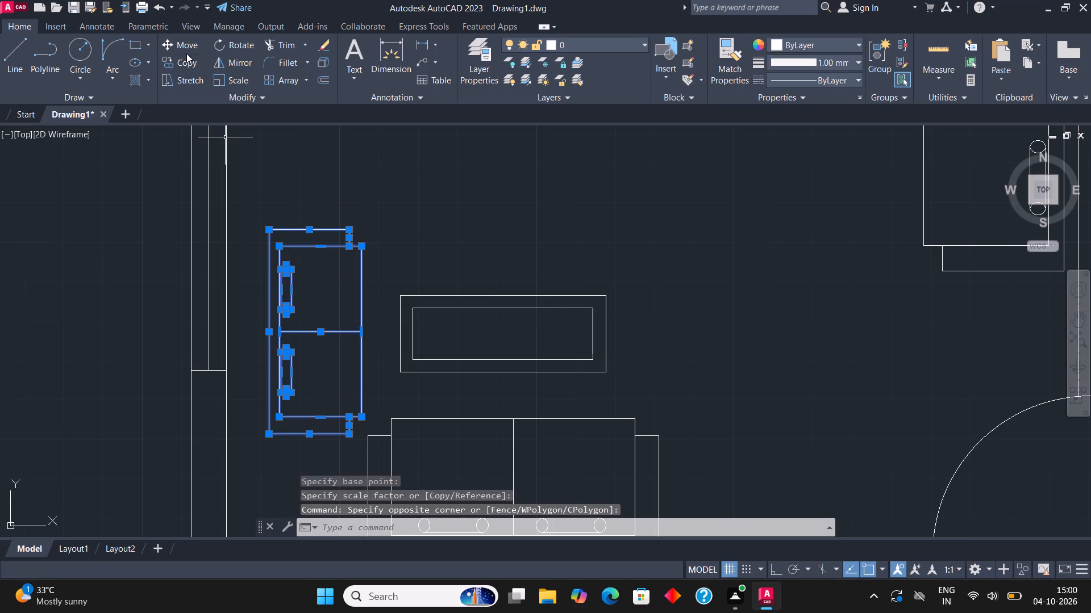
click(185, 51)
click(306, 308)
scroll(307, 314, down, 1)
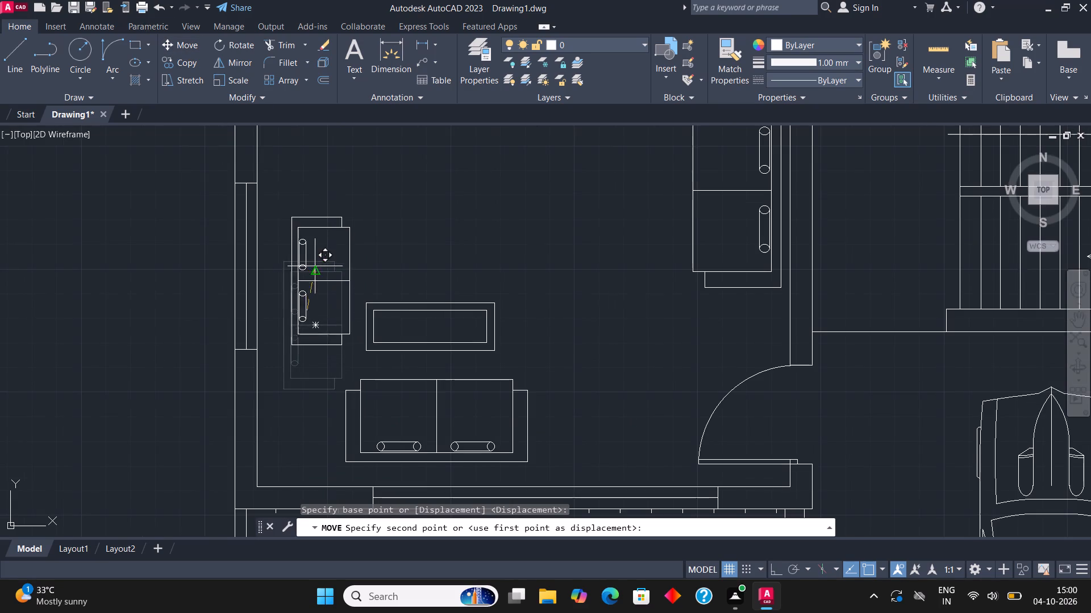
click(311, 240)
key(Escape)
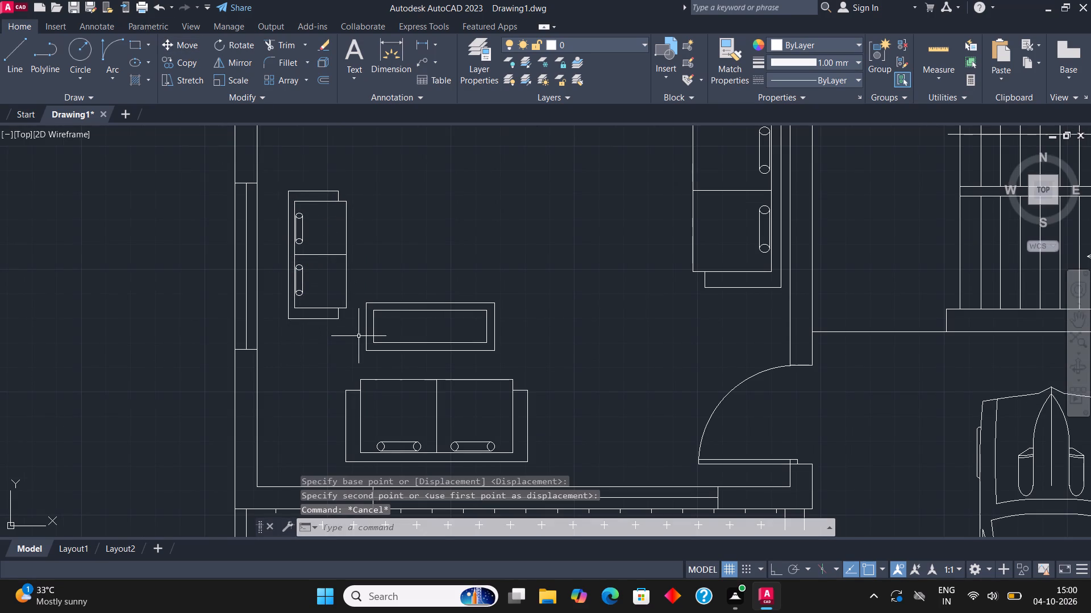
Enlarge the west-wall sofa with a freehand Scale, including both cushion rolls.
click(351, 326)
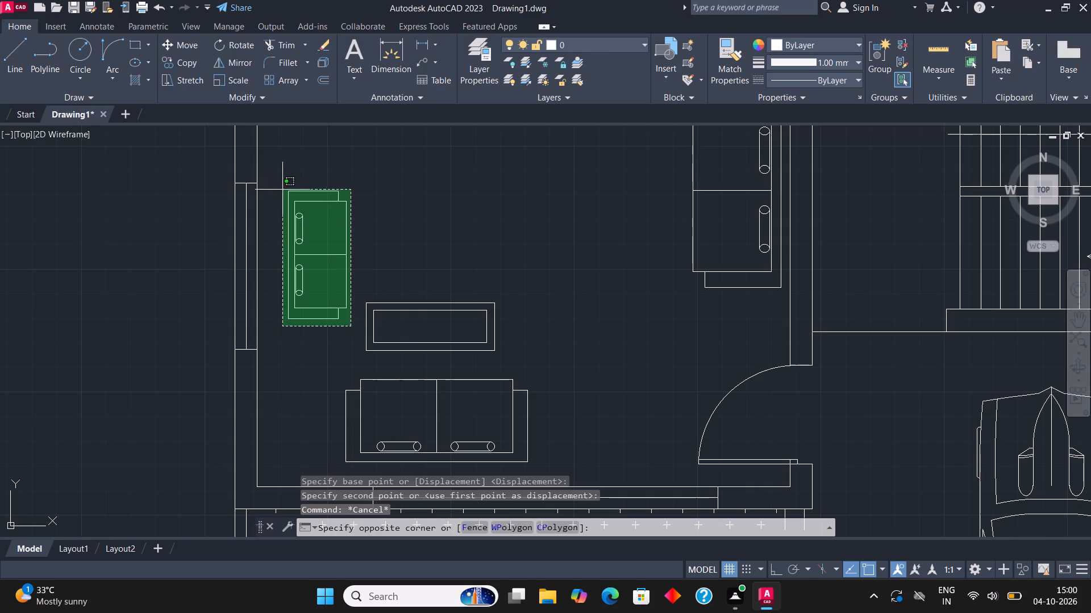
click(282, 190)
click(234, 74)
click(299, 238)
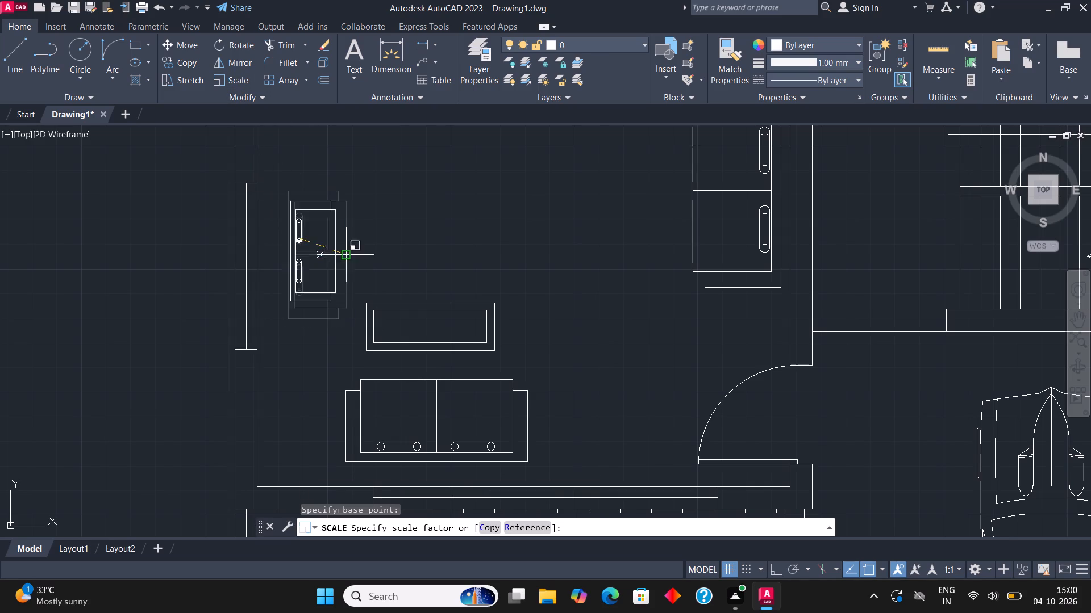
click(373, 280)
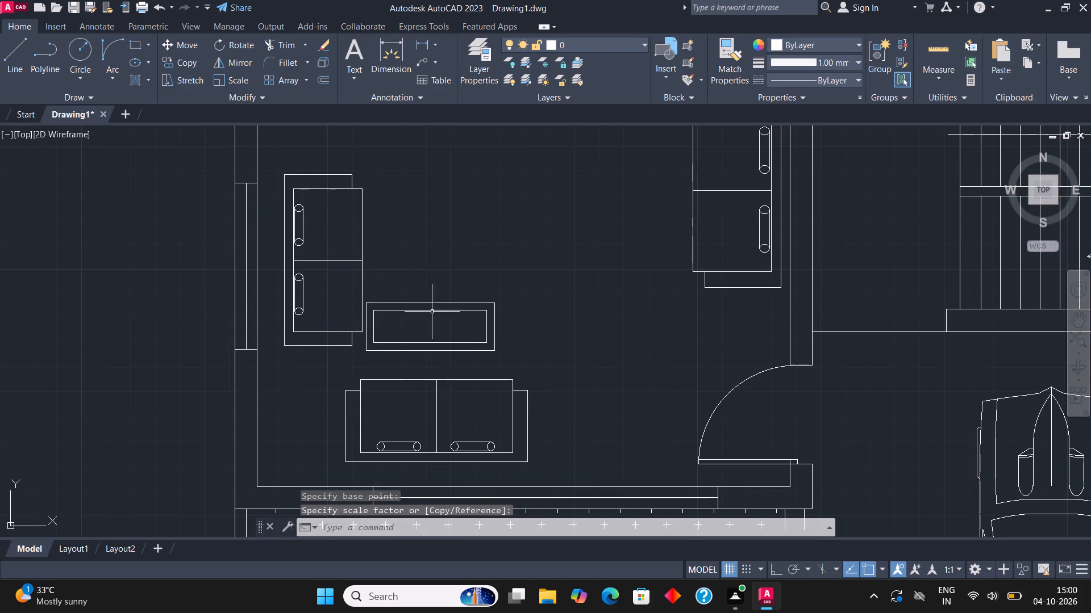
Move the coffee table, both rectangles together, northeast so it stands clear of the west-wall and south-window sofas.
middle_drag(470, 295, 467, 312)
click(496, 376)
click(456, 304)
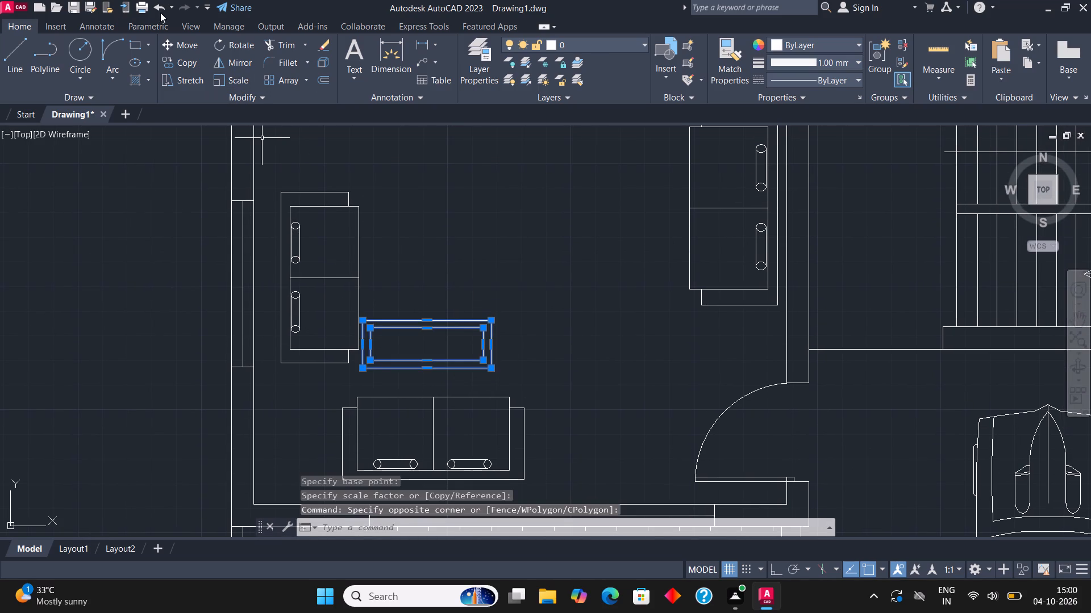
click(186, 43)
click(422, 345)
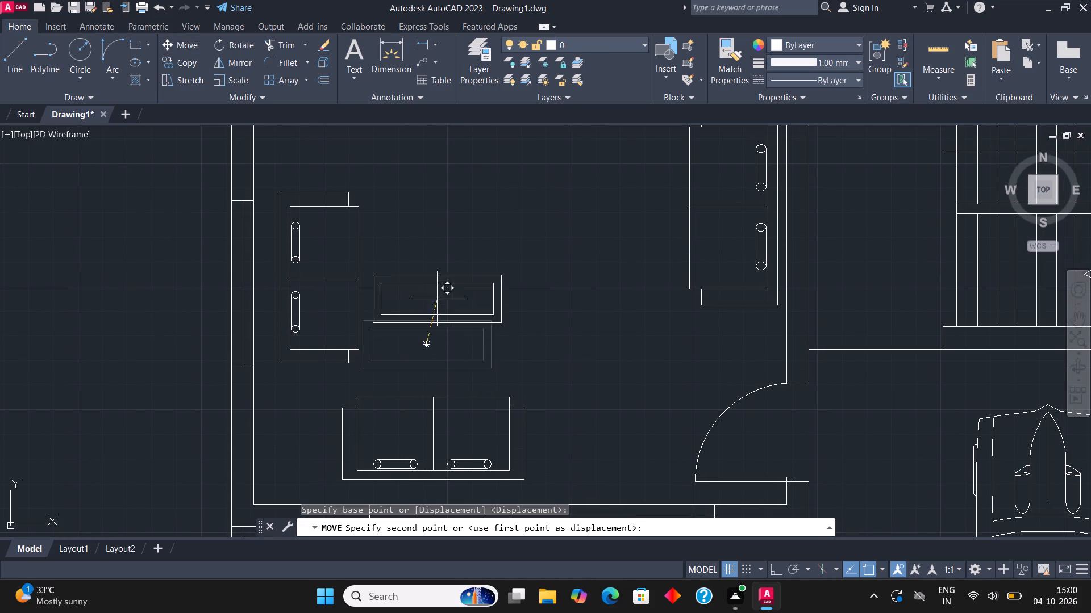
click(448, 289)
Move the complete west-wall sofa slightly south beside the coffee table.
click(368, 372)
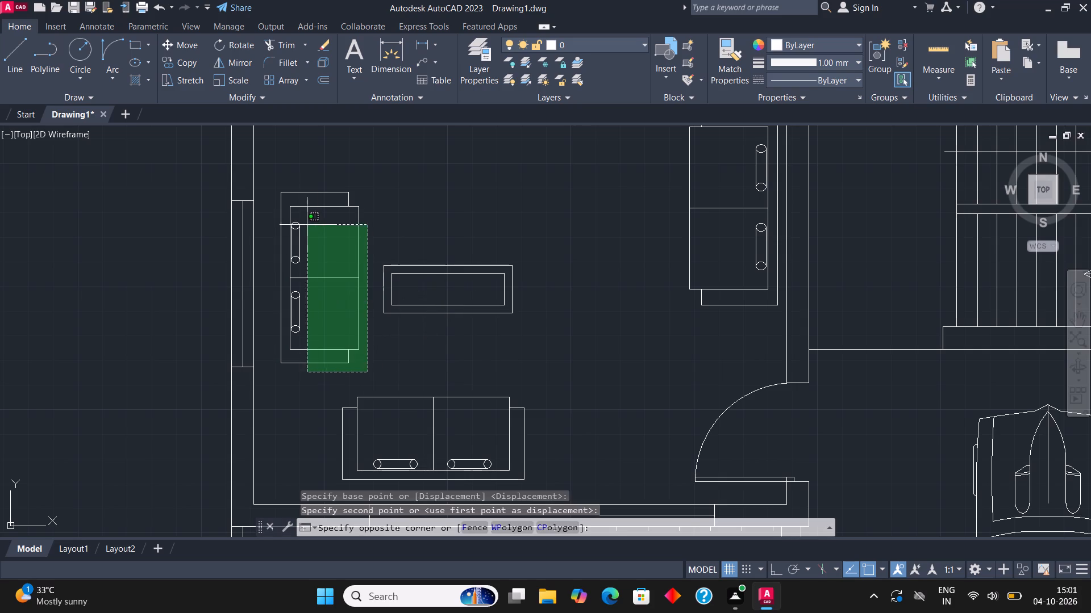
click(268, 175)
click(185, 42)
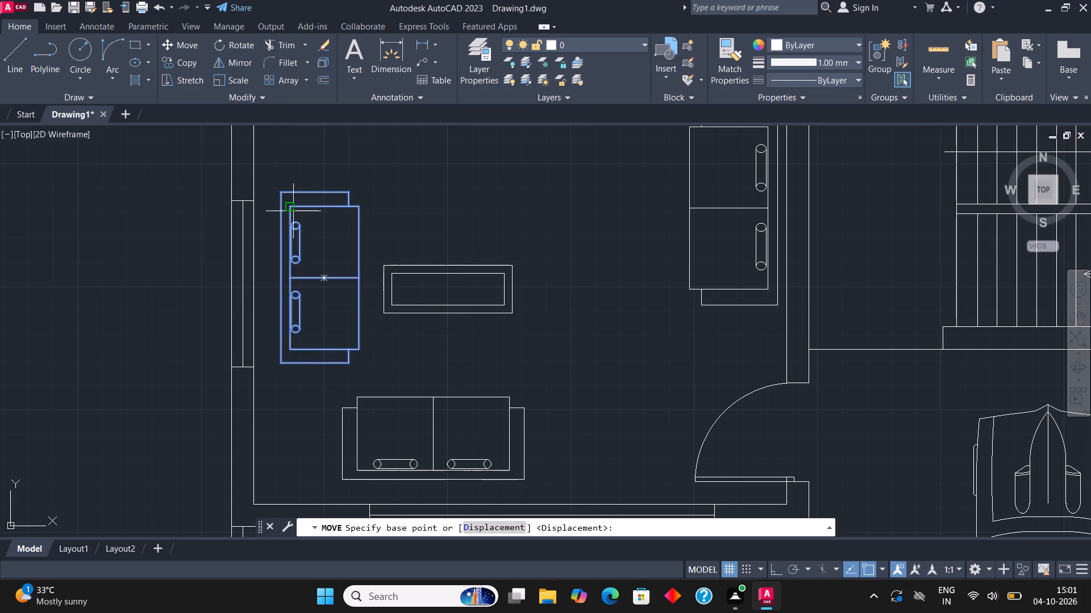
click(293, 211)
click(295, 234)
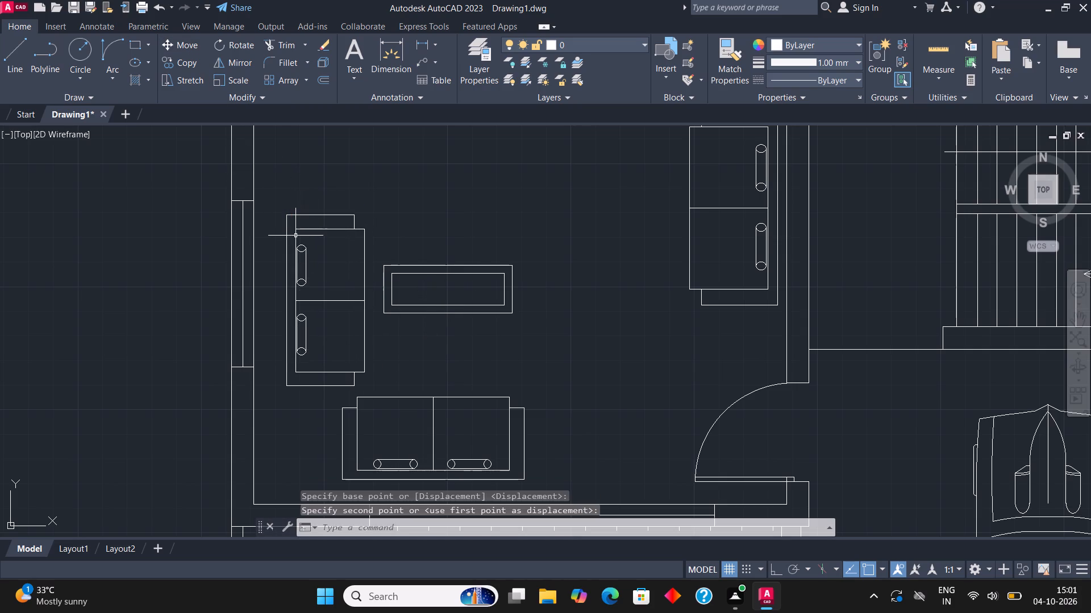
Shorten the coffee table by stretching the east edges of its inner and outer rectangles slightly west.
middle_click(529, 267)
scroll(527, 270, up, 1)
click(514, 356)
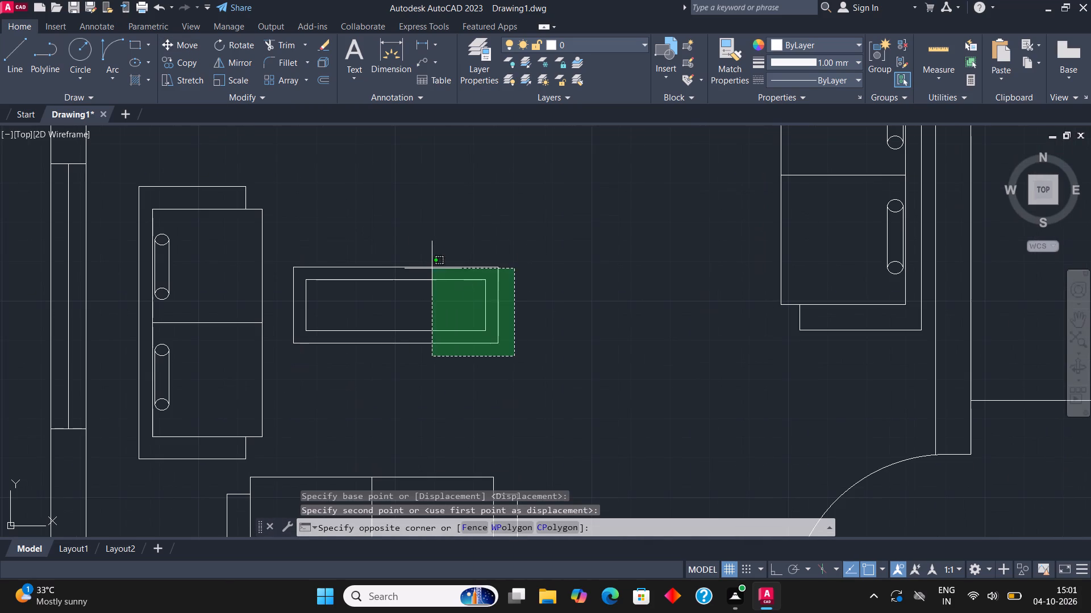
click(409, 249)
click(484, 306)
click(468, 304)
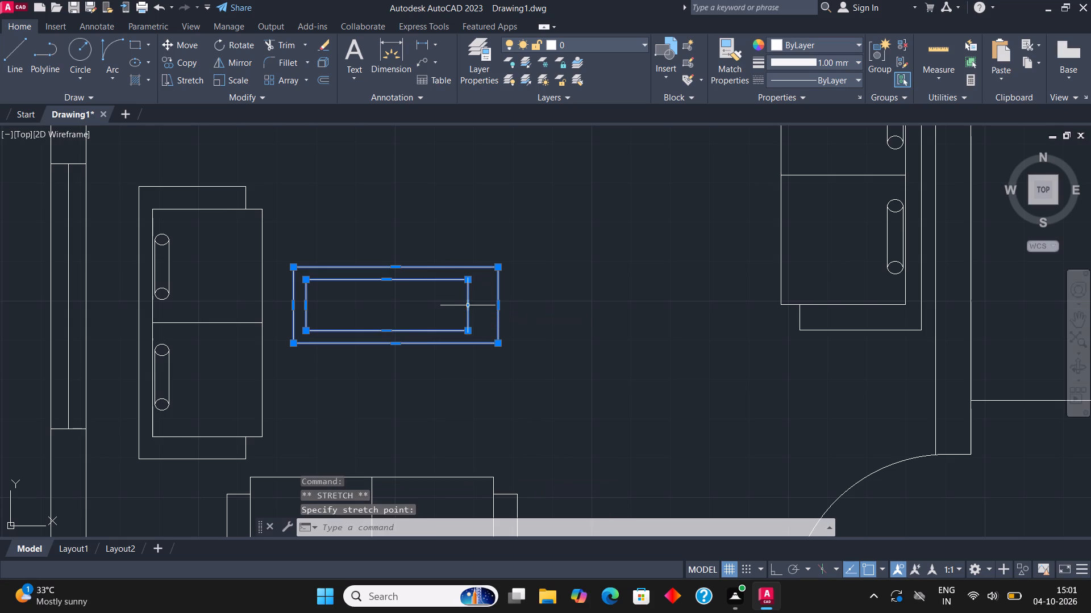
click(497, 308)
click(480, 304)
key(Escape)
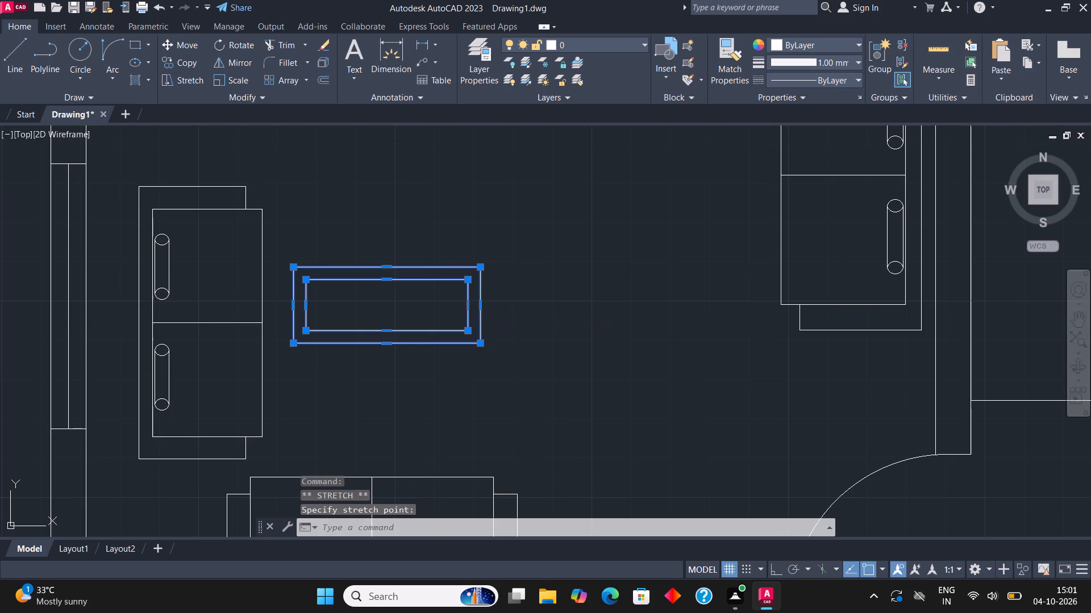
Scale both rectangles of the coffee table down slightly with a freehand Scale.
scroll(518, 273, down, 2)
middle_drag(524, 289, 528, 308)
scroll(516, 326, up, 2)
drag(513, 328, 492, 294)
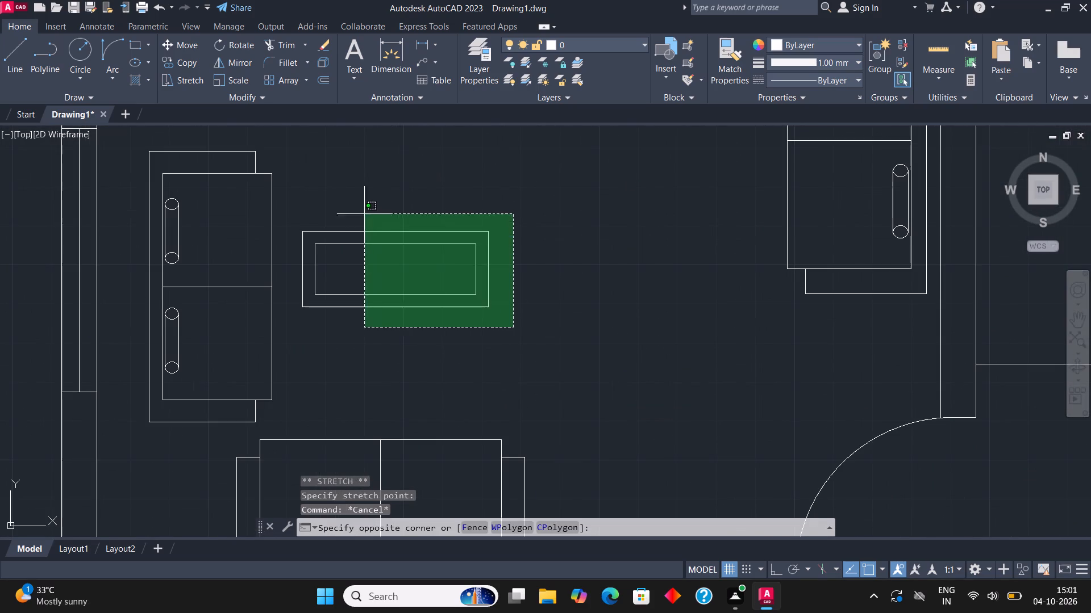
click(361, 209)
click(245, 75)
click(426, 291)
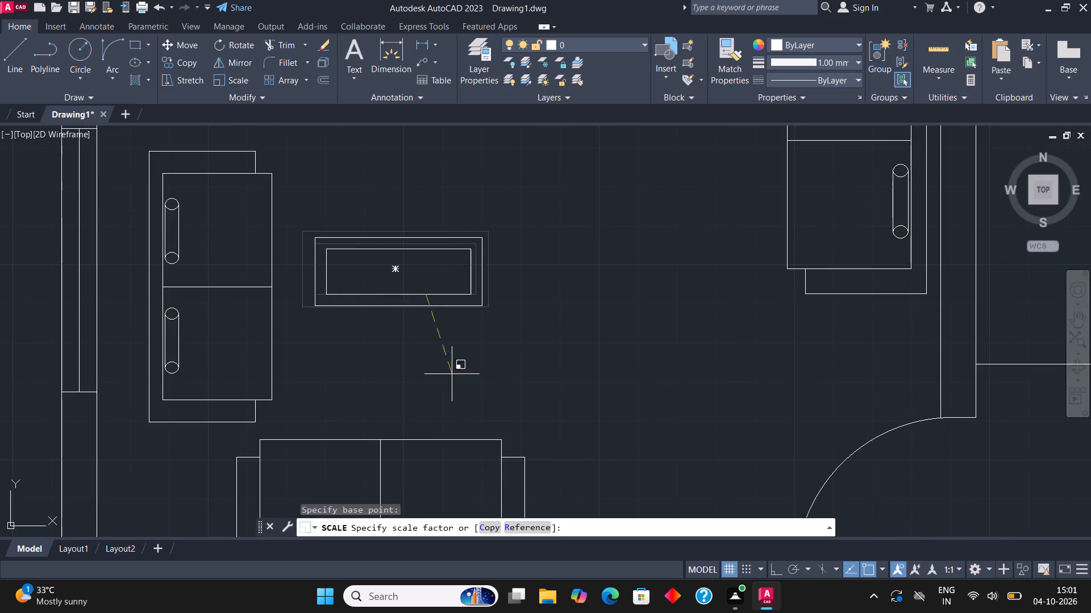
click(447, 372)
Deepen the coffee table by stretching the south edges of its outer and inner rectangles further south.
scroll(497, 341, down, 2)
middle_drag(537, 341, 572, 328)
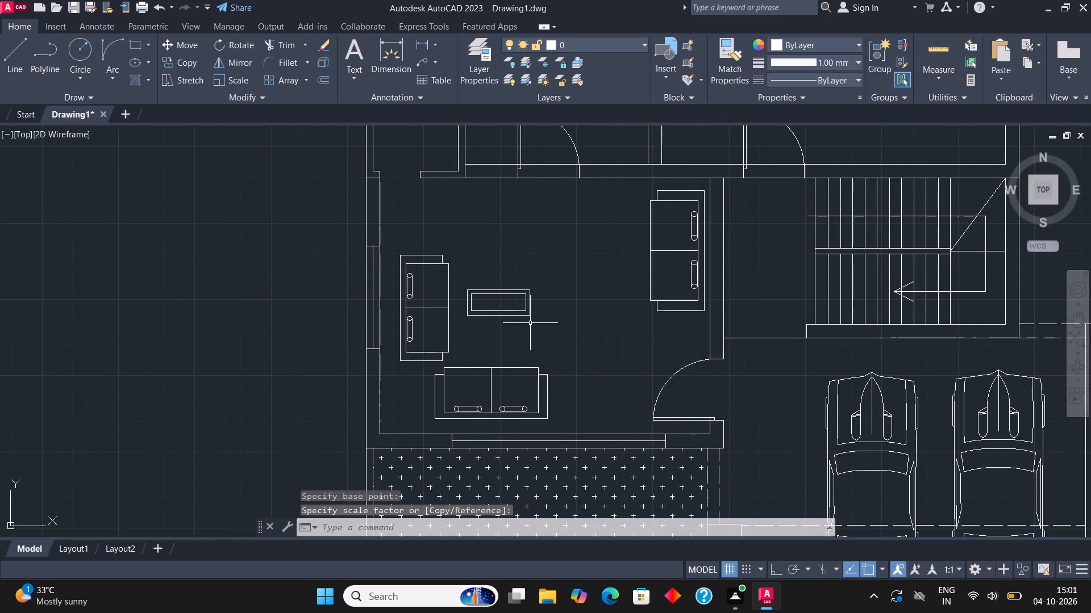
scroll(504, 313, up, 2)
click(486, 337)
click(472, 308)
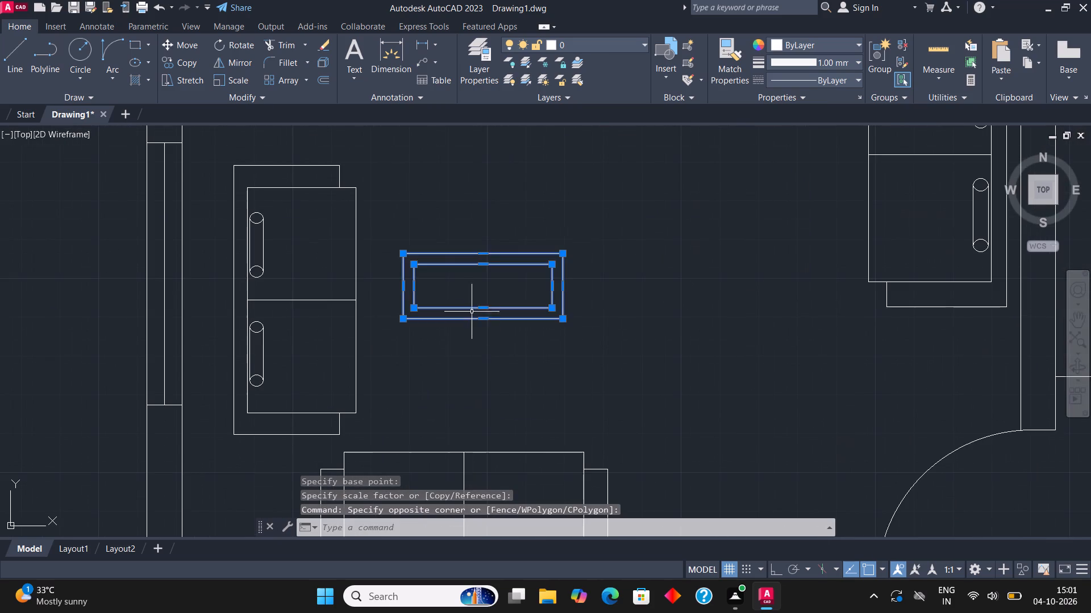
scroll(472, 329, up, 2)
click(492, 301)
click(492, 371)
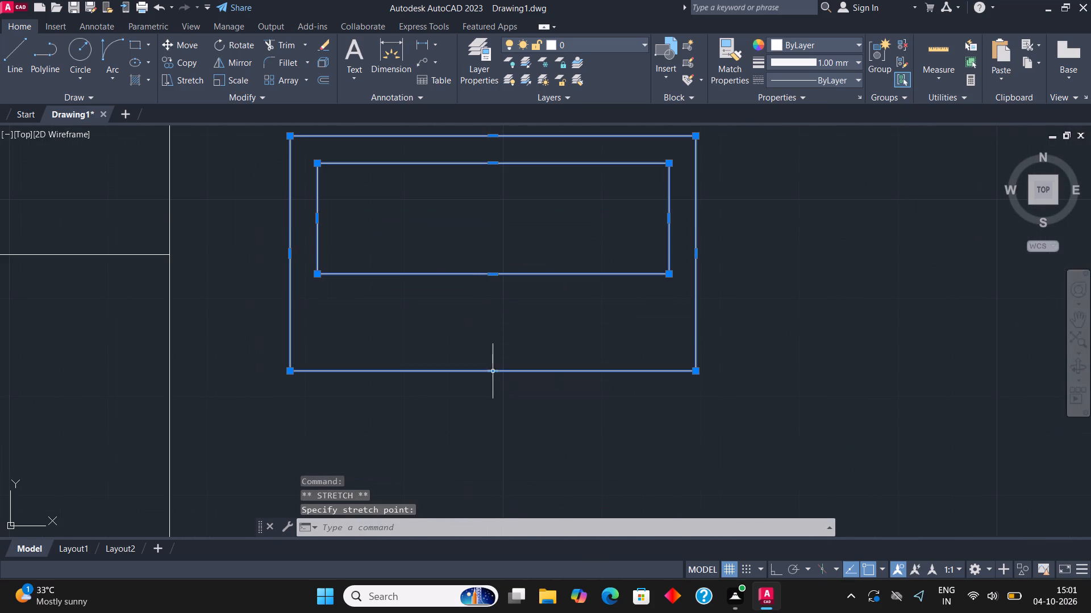
click(495, 274)
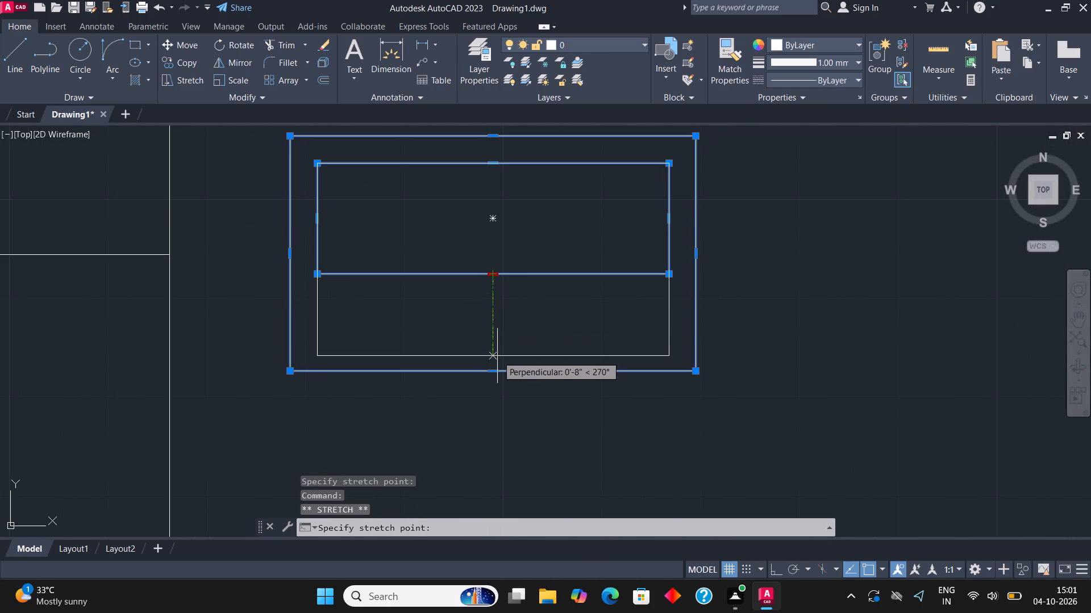
click(498, 345)
scroll(460, 366, down, 3)
key(Escape)
Move the resized coffee table slightly south, keeping it between the west-wall and south-window sofas.
scroll(579, 287, down, 2)
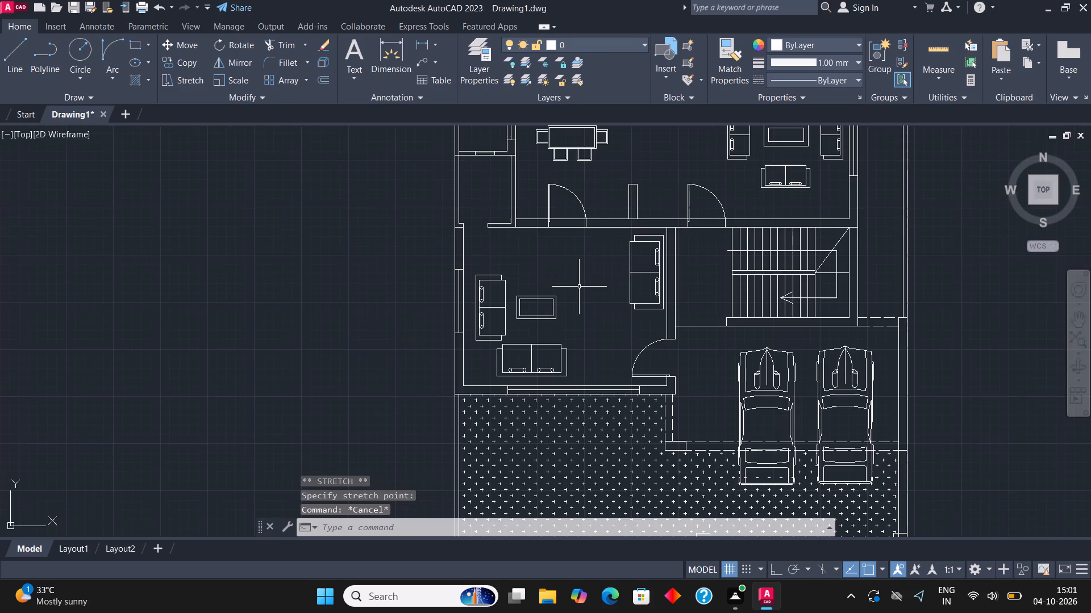
middle_drag(571, 279, 548, 267)
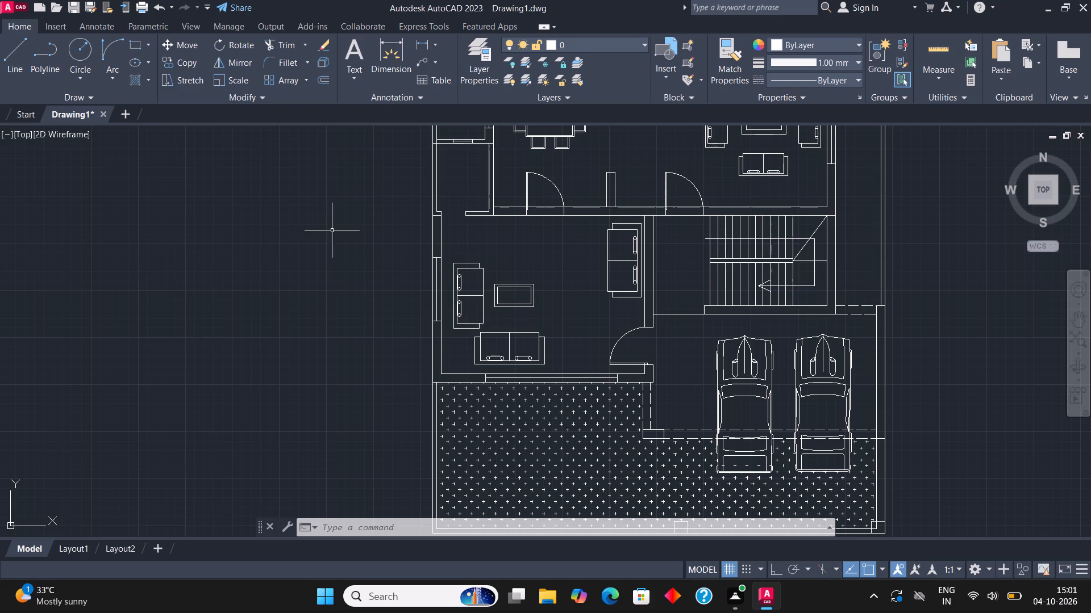
scroll(337, 234, down, 1)
middle_drag(459, 255, 528, 324)
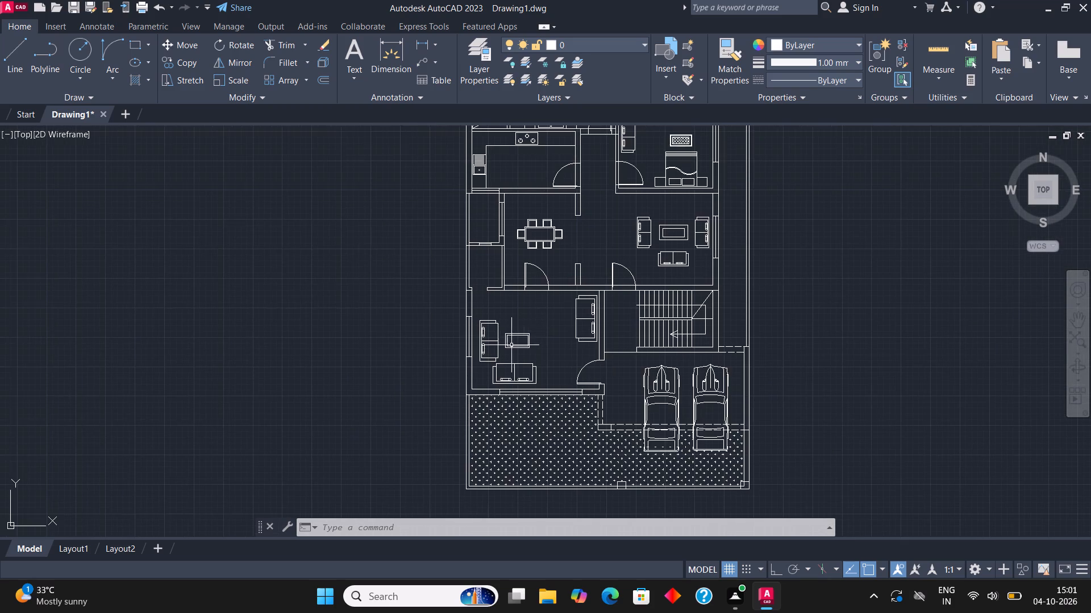
scroll(511, 345, up, 3)
click(544, 371)
click(492, 293)
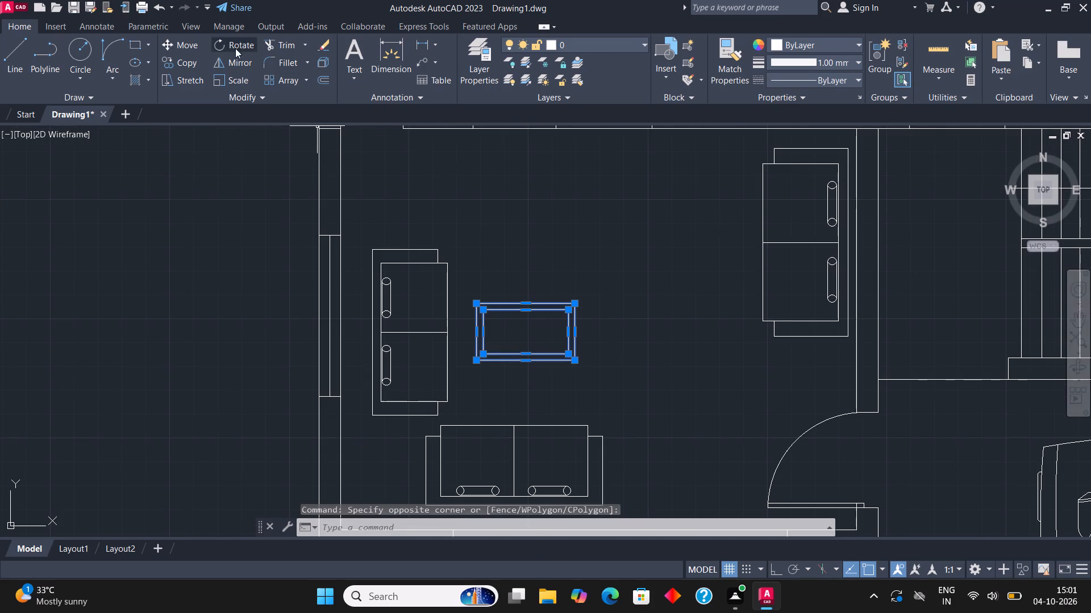
click(189, 44)
click(518, 329)
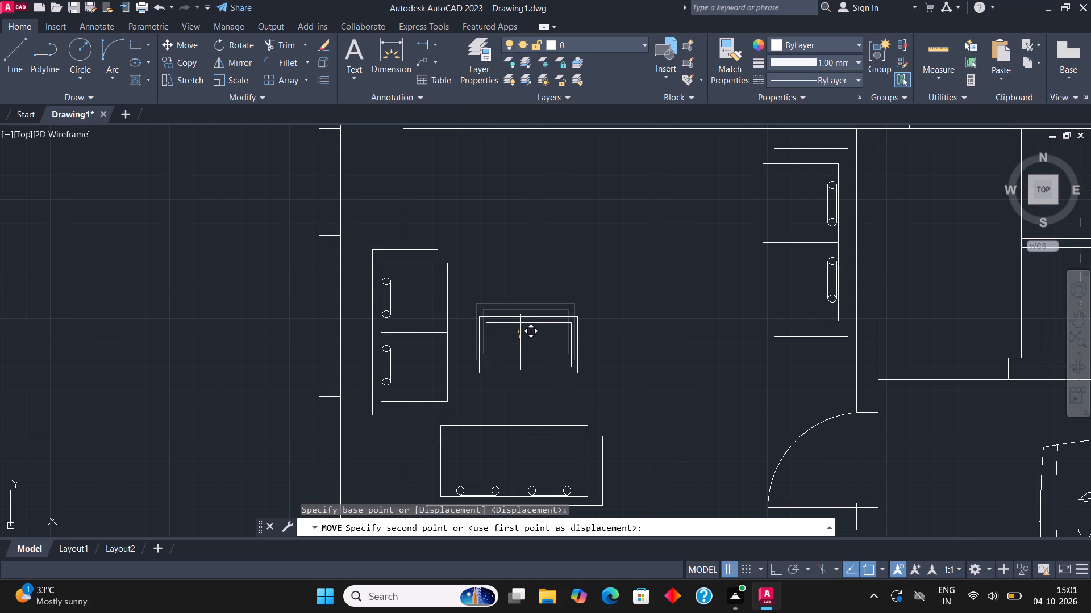
click(517, 344)
Move the round tree block from outside the floor plan onto the west part of the hatched front lawn.
scroll(517, 342, down, 2)
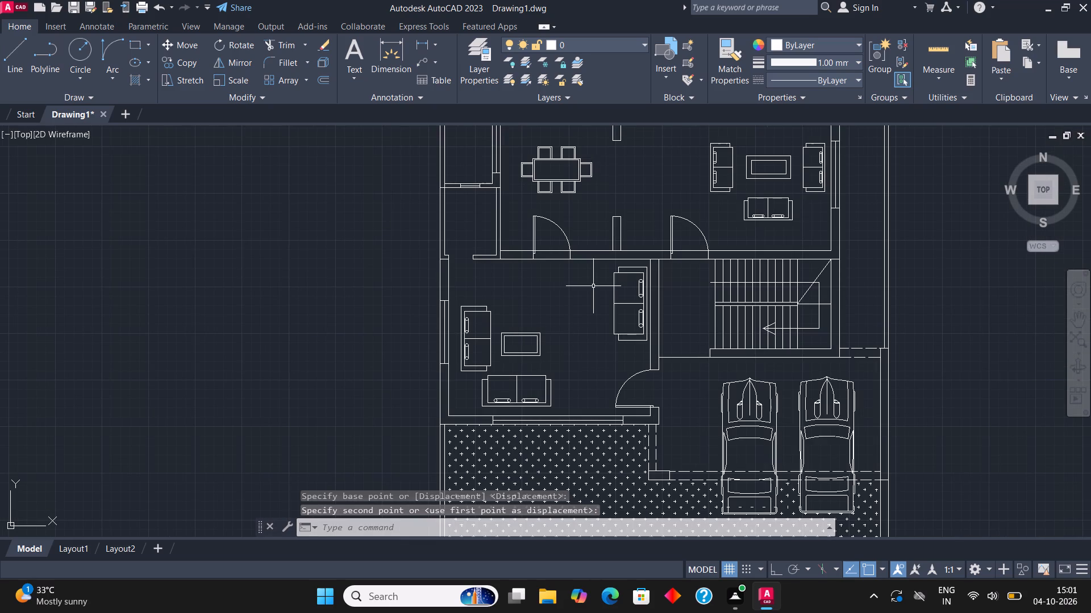
scroll(582, 302, down, 1)
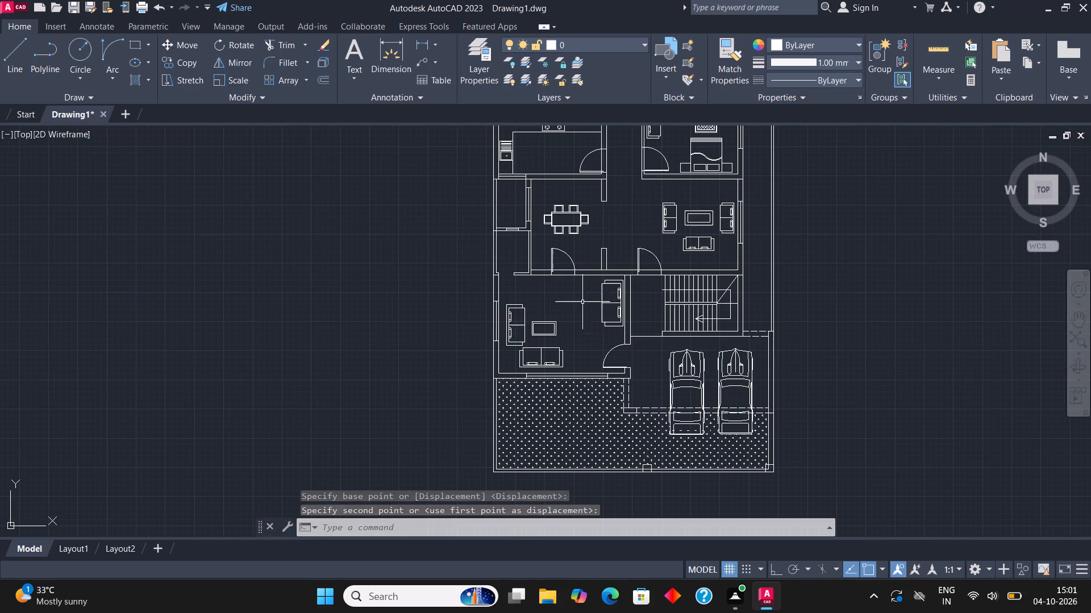
middle_drag(678, 324, 698, 359)
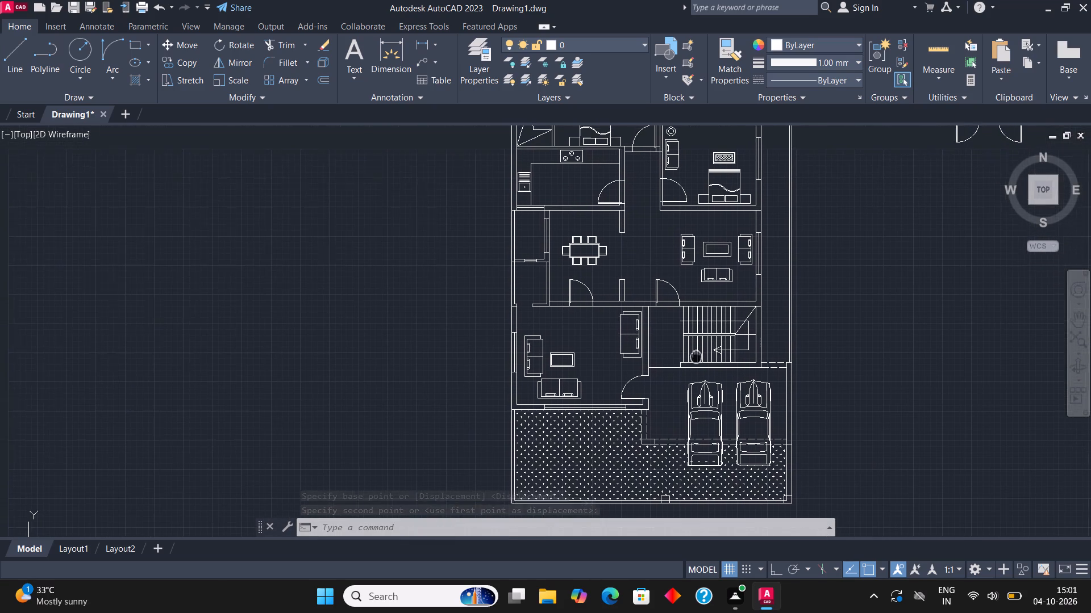
middle_drag(698, 359, 692, 300)
scroll(677, 339, down, 1)
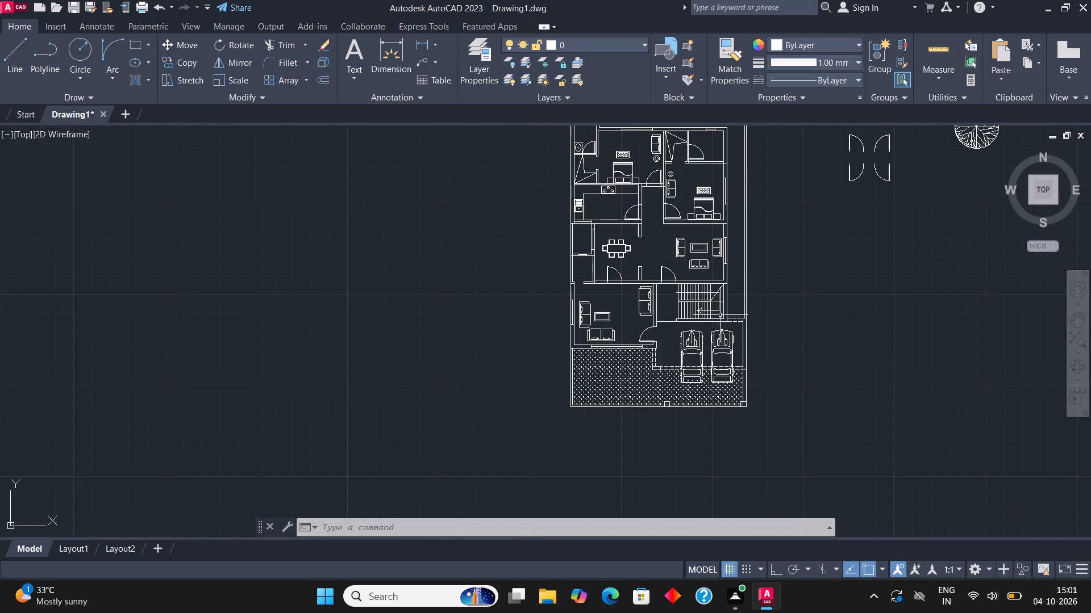
scroll(746, 301, down, 1)
scroll(906, 161, up, 3)
click(828, 289)
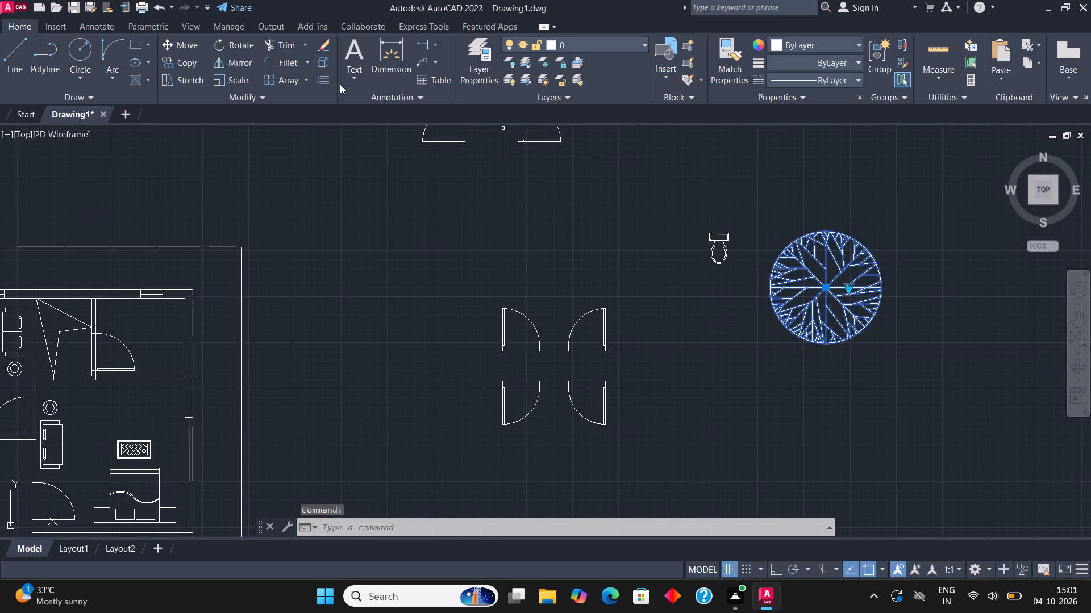
click(183, 46)
click(782, 282)
scroll(792, 241, down, 1)
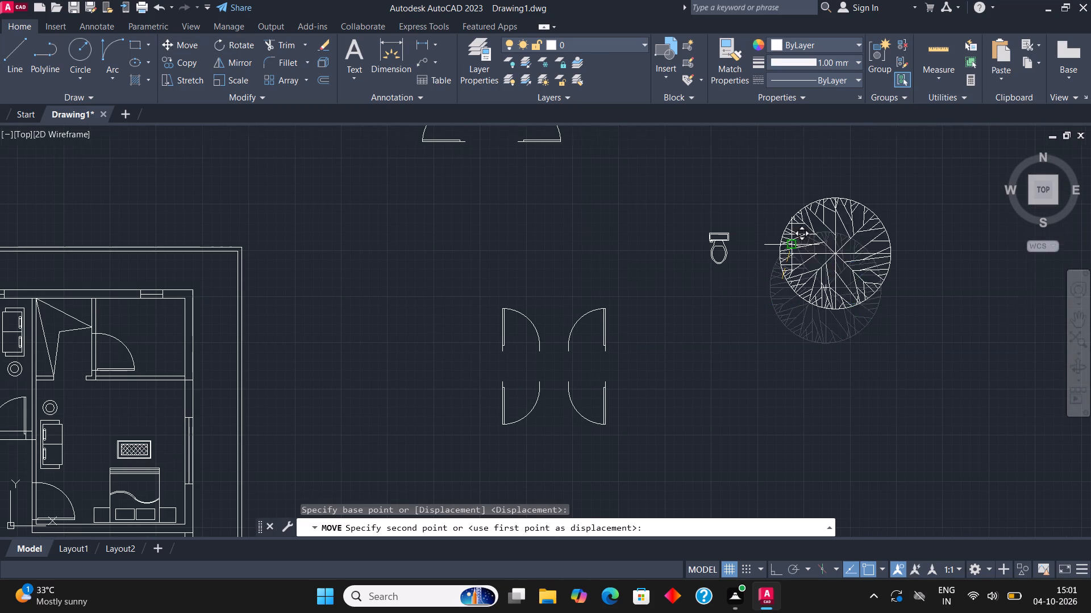
scroll(792, 241, down, 2)
scroll(537, 427, up, 3)
middle_drag(611, 377, 586, 377)
scroll(588, 372, up, 2)
click(552, 330)
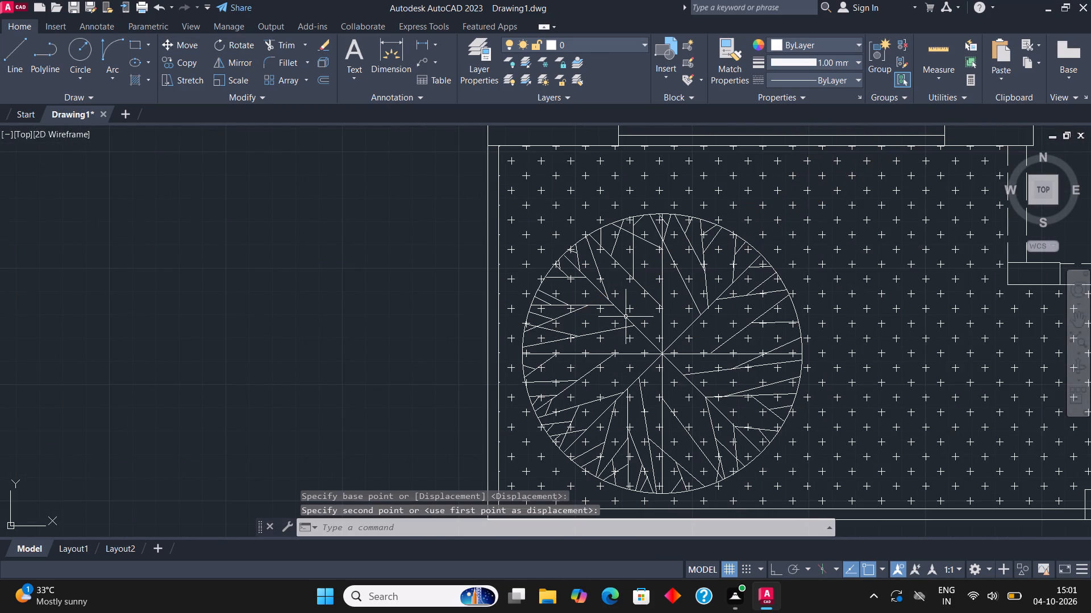
Scale the tree block on the front lawn down freehand to under a third of its size.
click(627, 316)
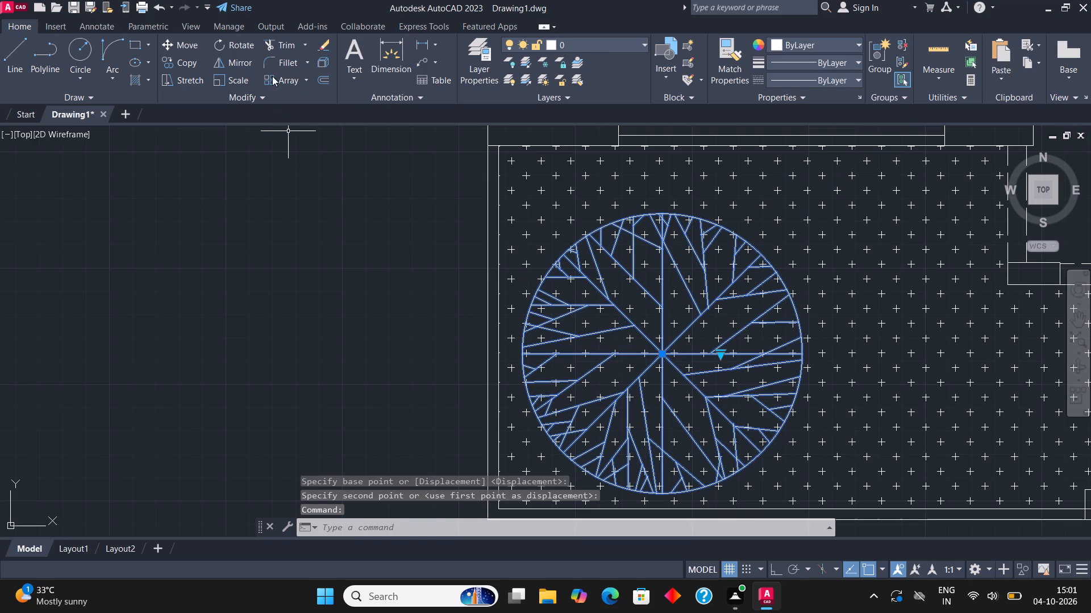
click(253, 74)
click(243, 78)
click(612, 357)
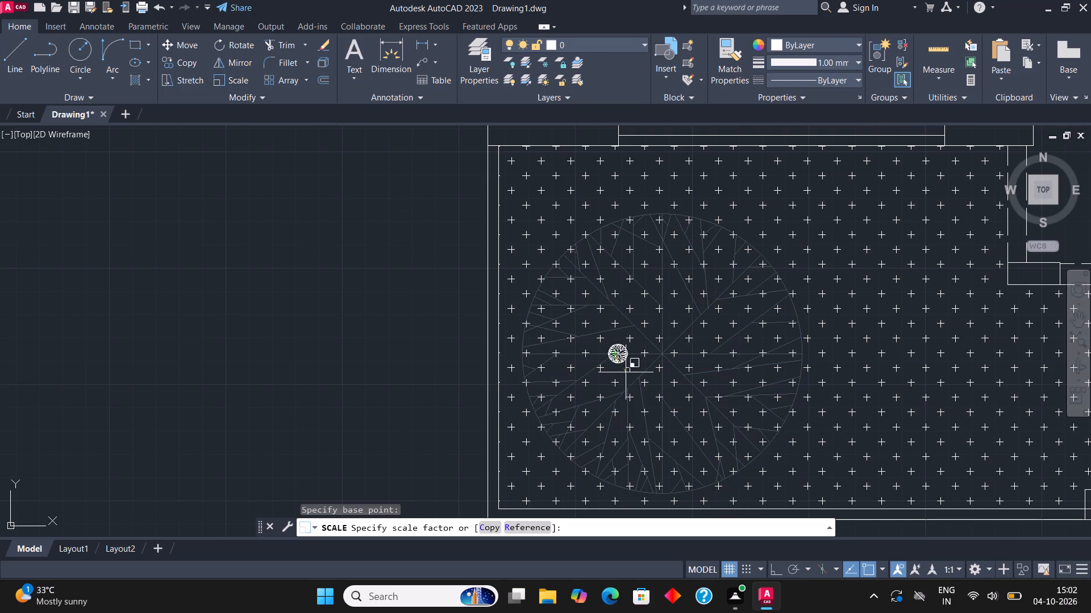
click(674, 421)
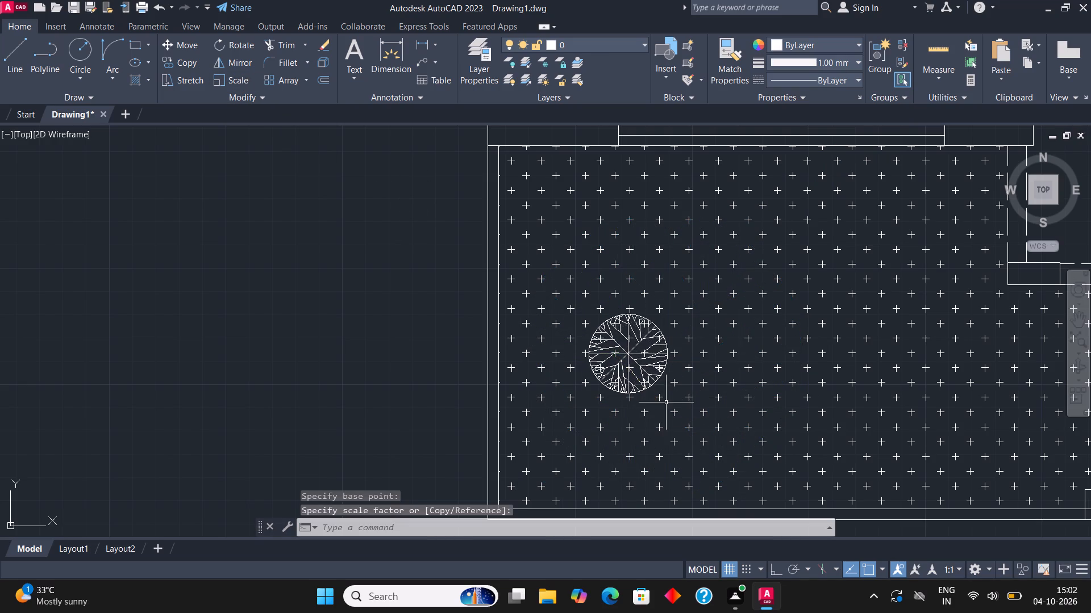
Move the reduced tree into the southwest corner of the hatched front lawn.
click(630, 328)
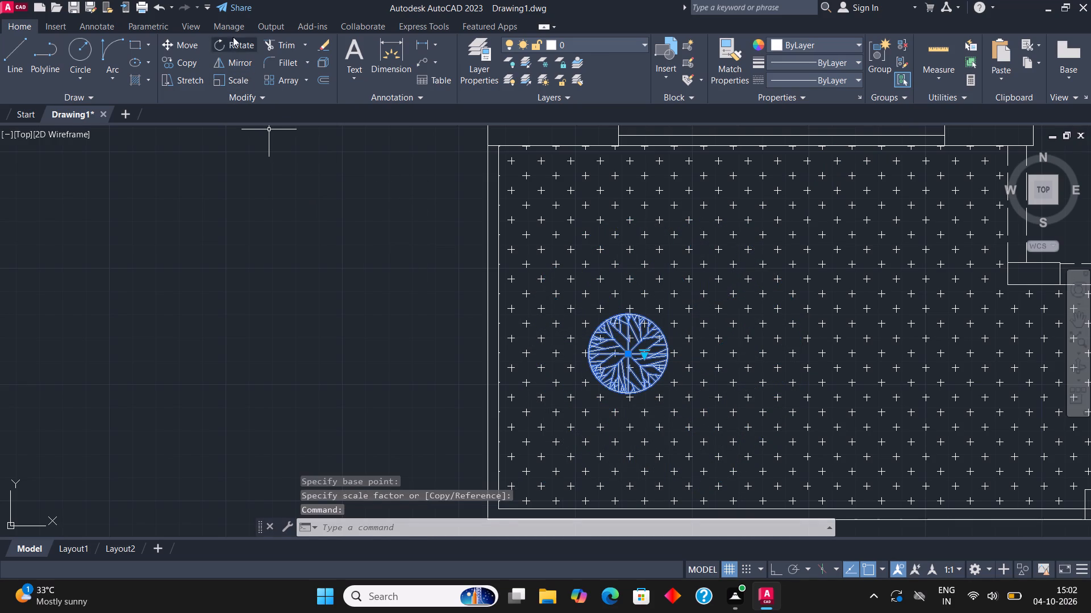
click(190, 44)
click(632, 352)
scroll(635, 319, down, 1)
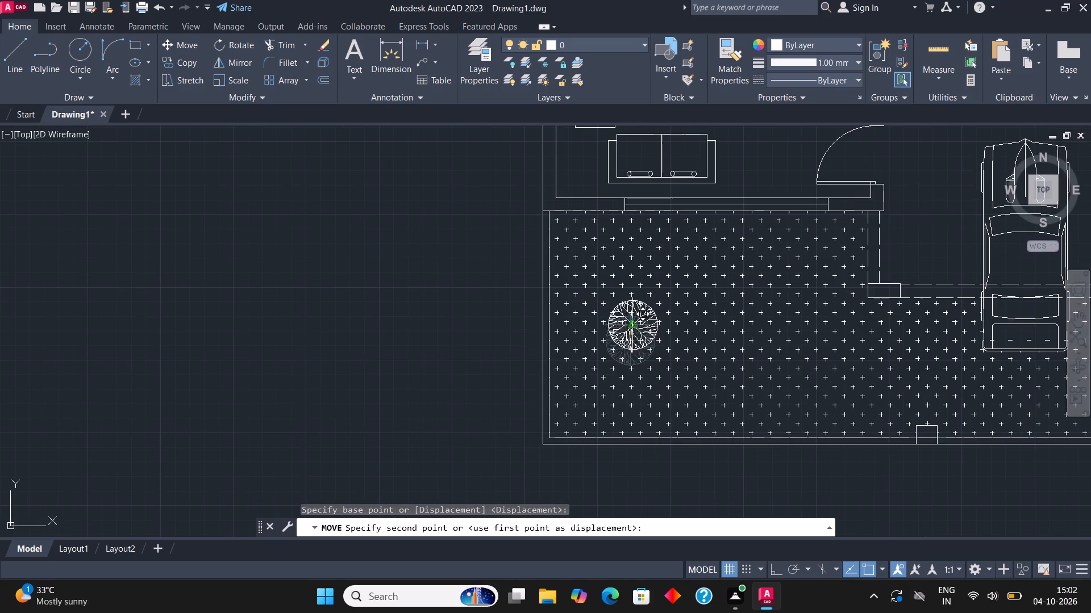
scroll(608, 416, up, 2)
click(555, 393)
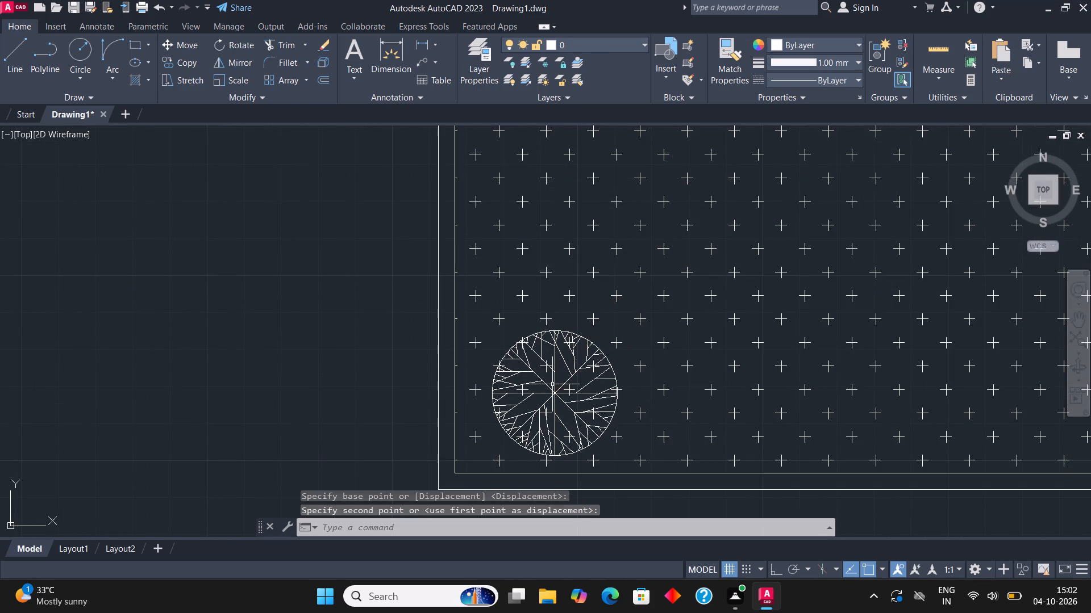
Copy the corner tree to three spots eastward along the lawn's south edge and one spot north of it by the west wall.
click(552, 384)
click(541, 385)
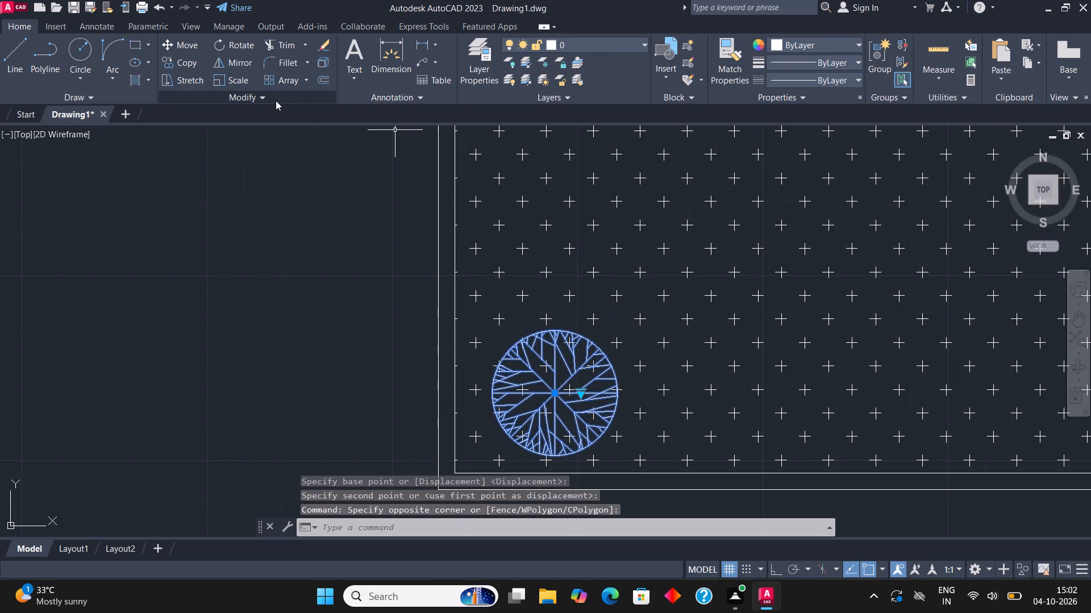
click(186, 60)
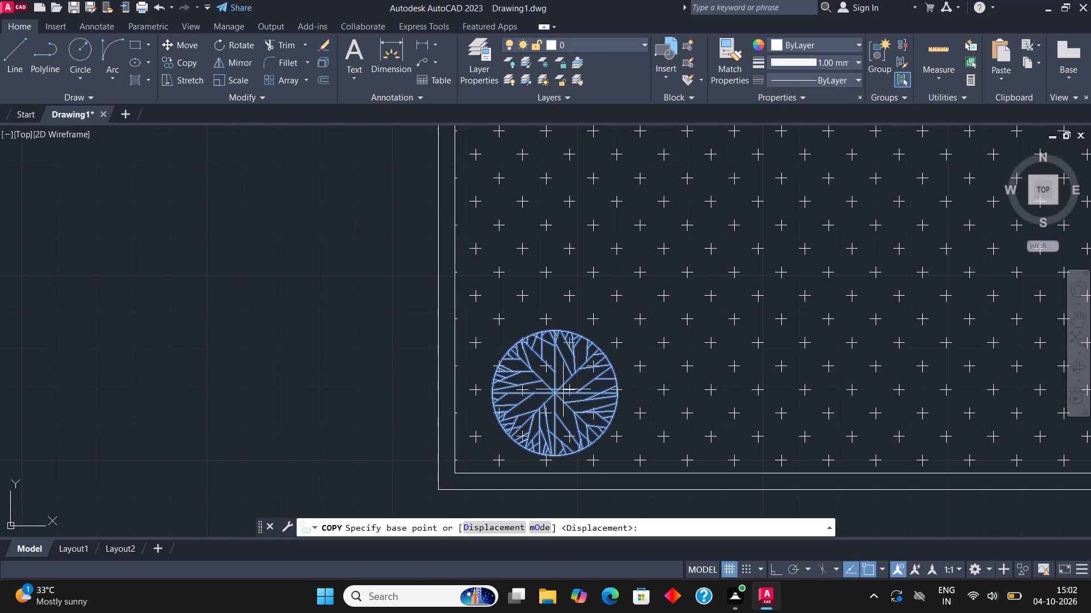
click(567, 400)
scroll(551, 399, down, 1)
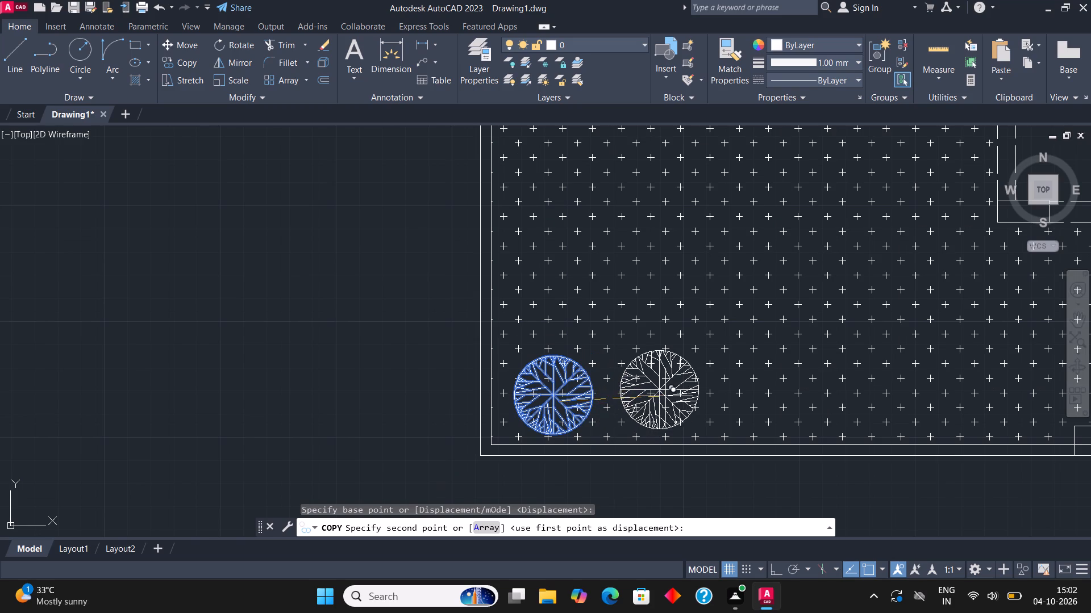
click(667, 403)
scroll(549, 392, down, 3)
scroll(656, 406, up, 3)
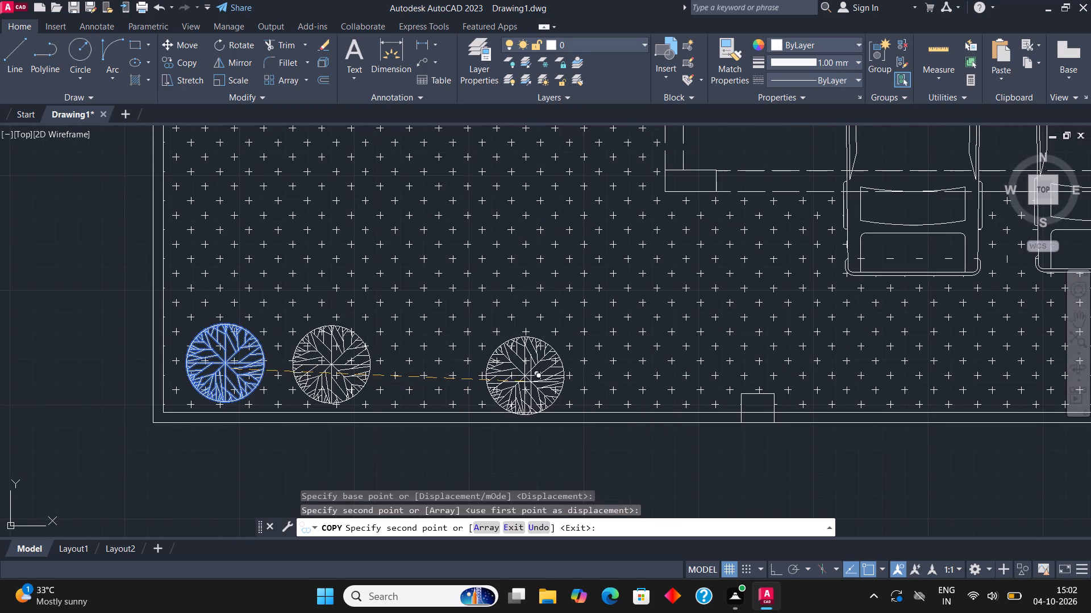
click(515, 369)
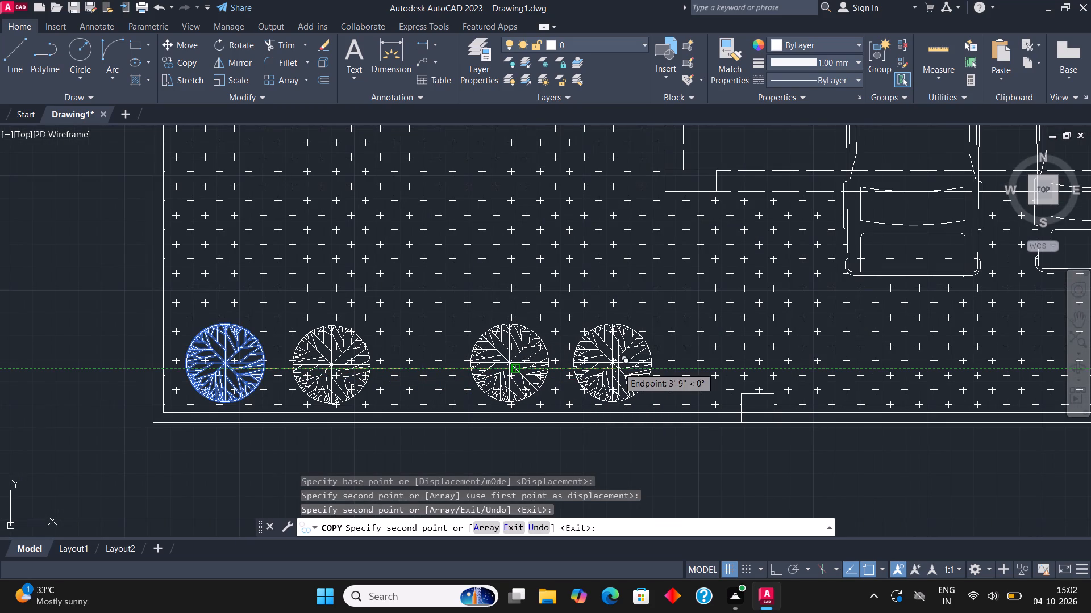
click(618, 367)
scroll(589, 388, down, 2)
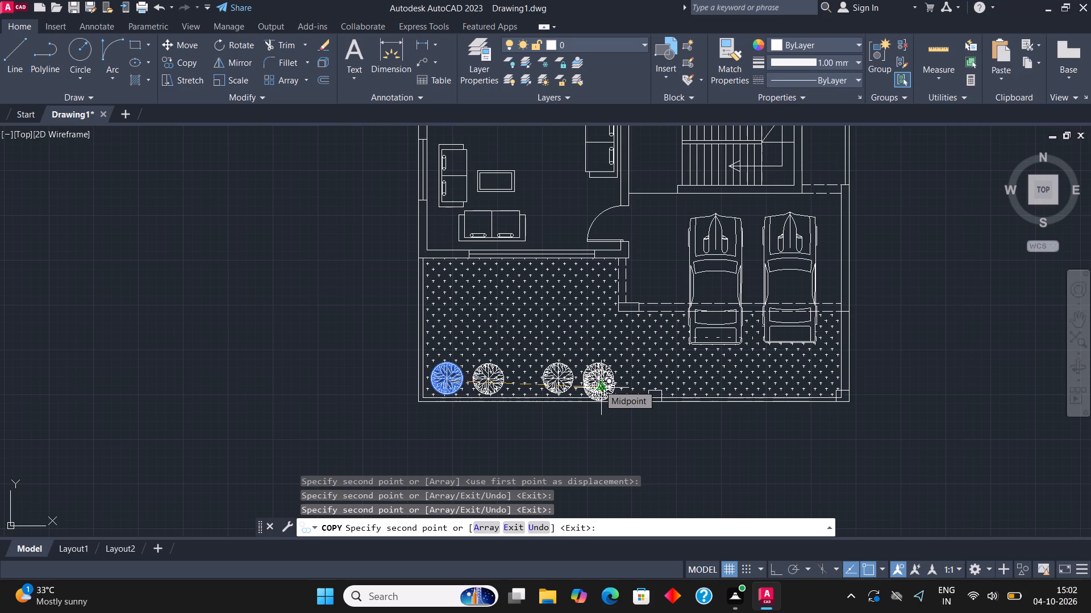
click(448, 332)
key(Escape)
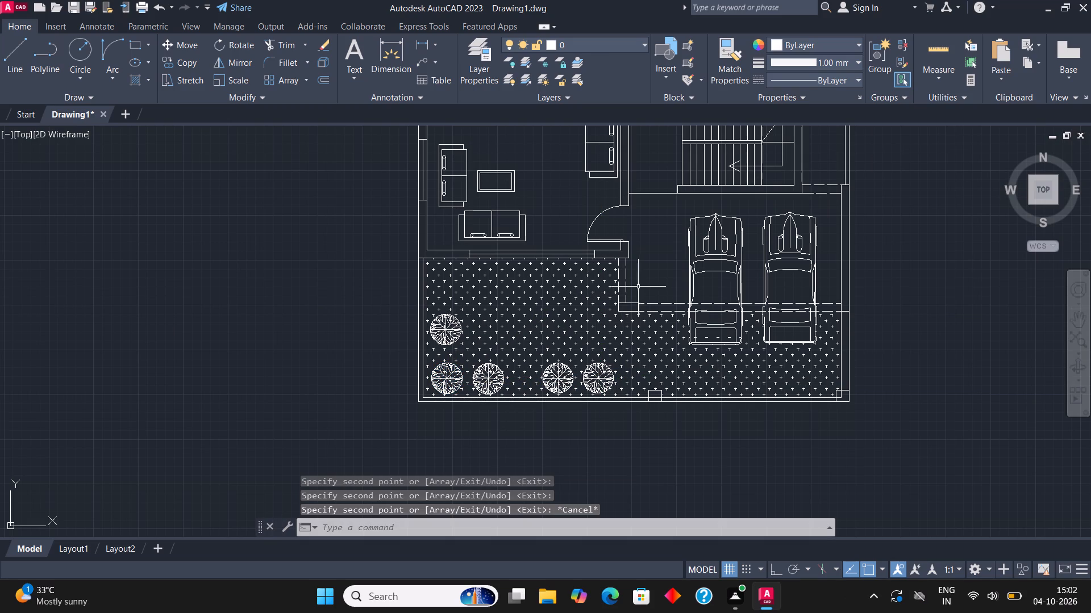
Create a new layer named wall with index colour 240 (red).
middle_drag(667, 289, 671, 295)
middle_drag(674, 295, 678, 400)
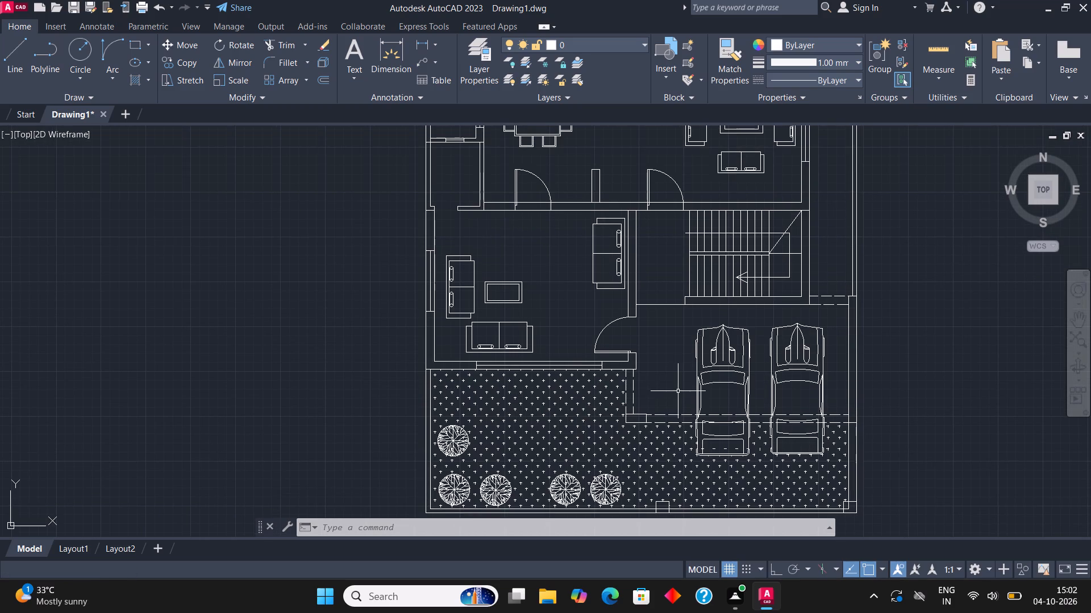
scroll(677, 368, down, 1)
middle_drag(633, 304, 680, 503)
middle_drag(668, 266, 622, 373)
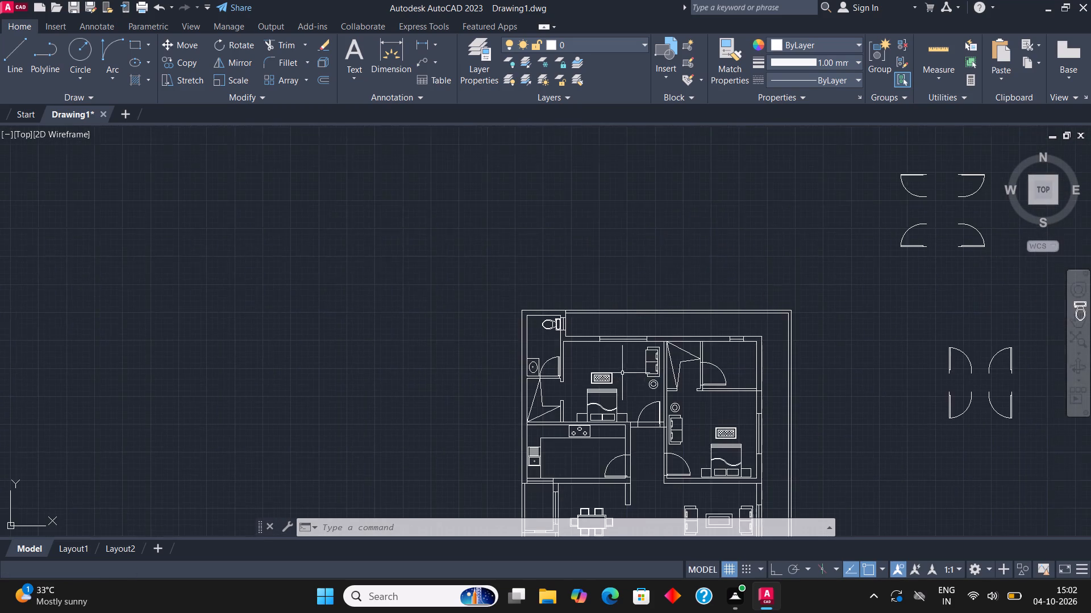
scroll(597, 275, up, 1)
click(476, 63)
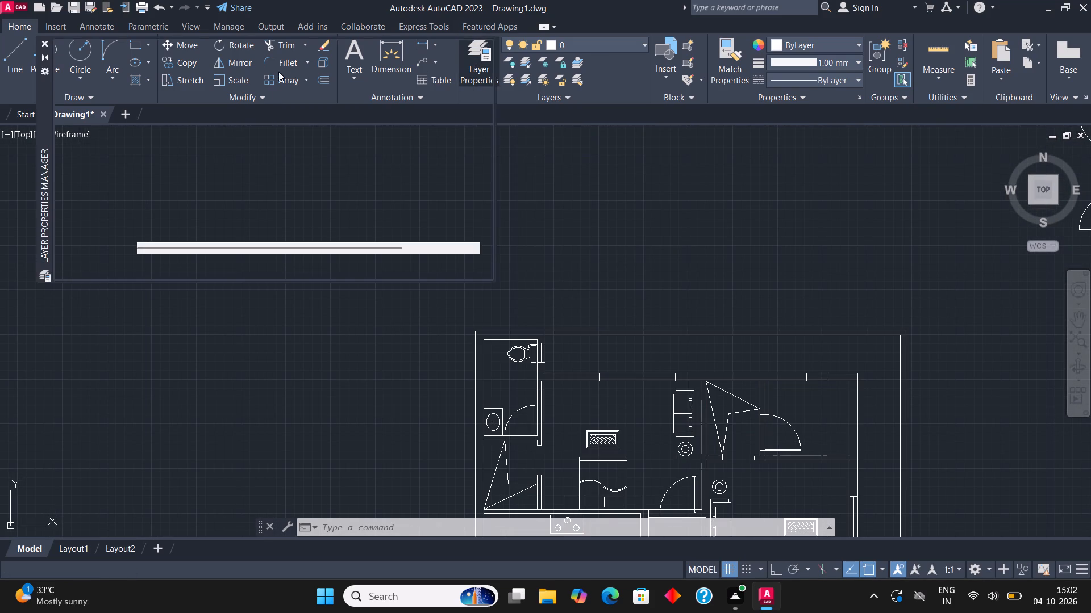
click(129, 67)
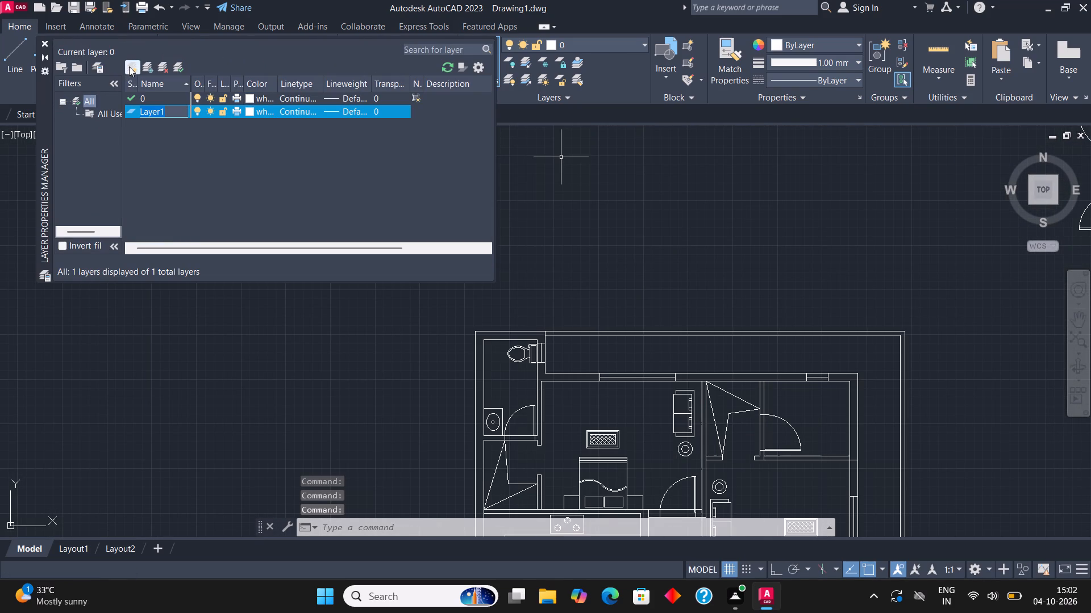
text(wall)
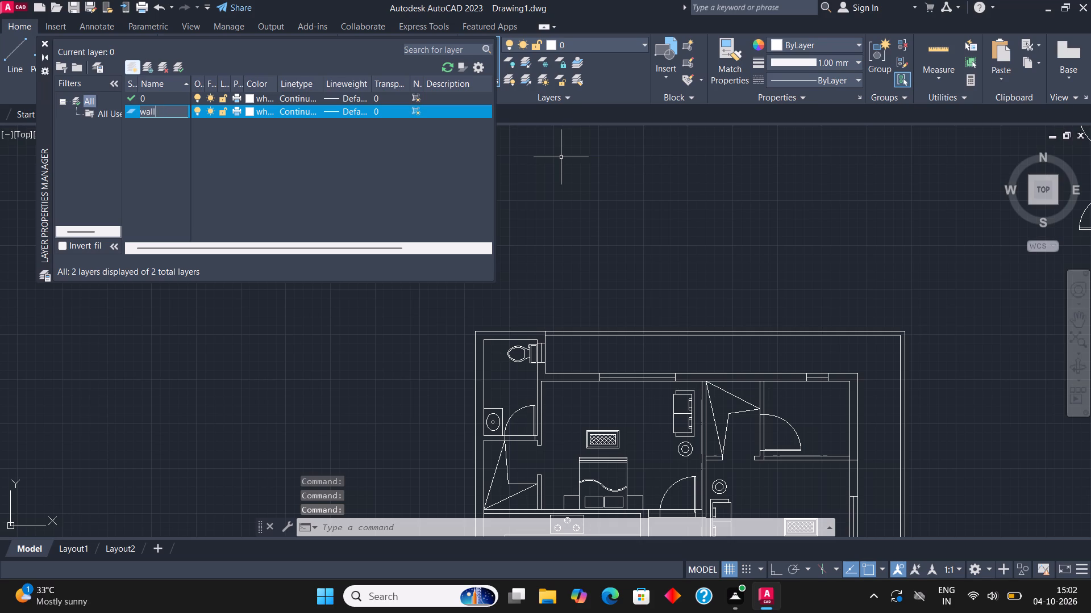
click(251, 110)
click(427, 248)
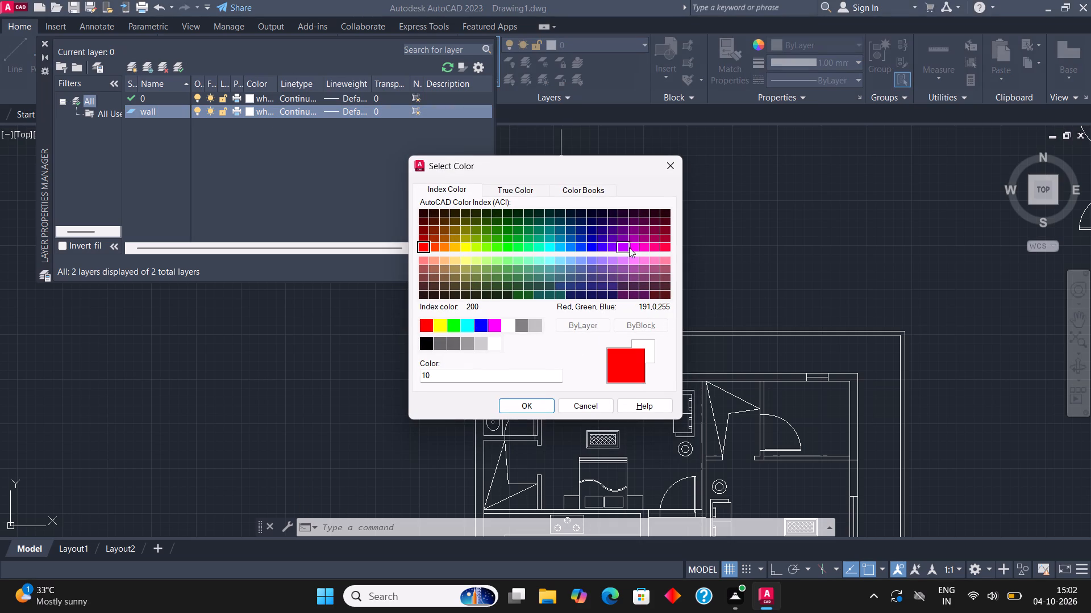
click(657, 251)
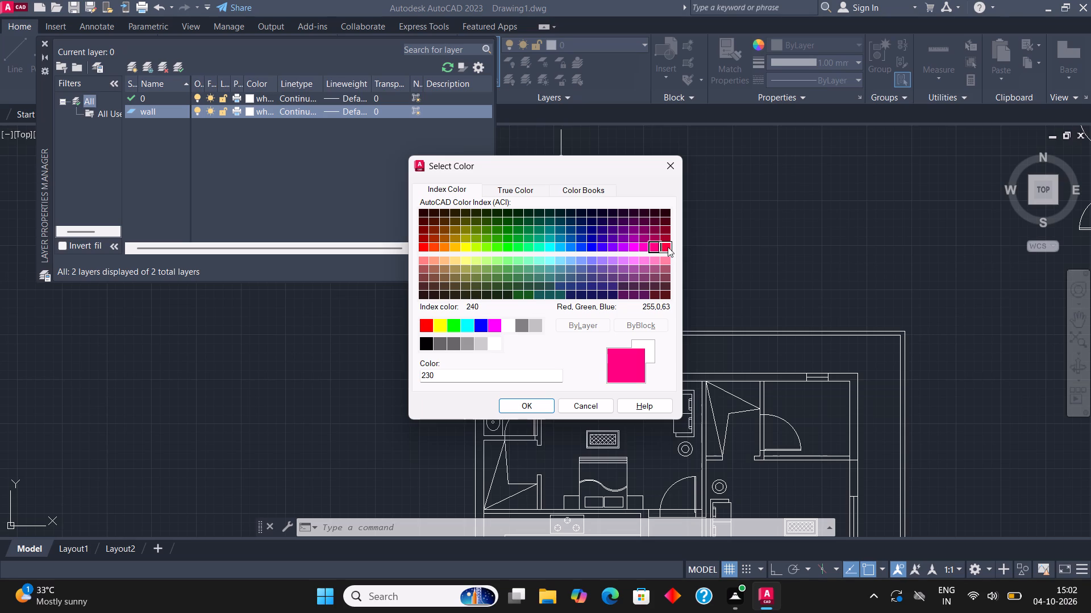
click(668, 247)
click(528, 407)
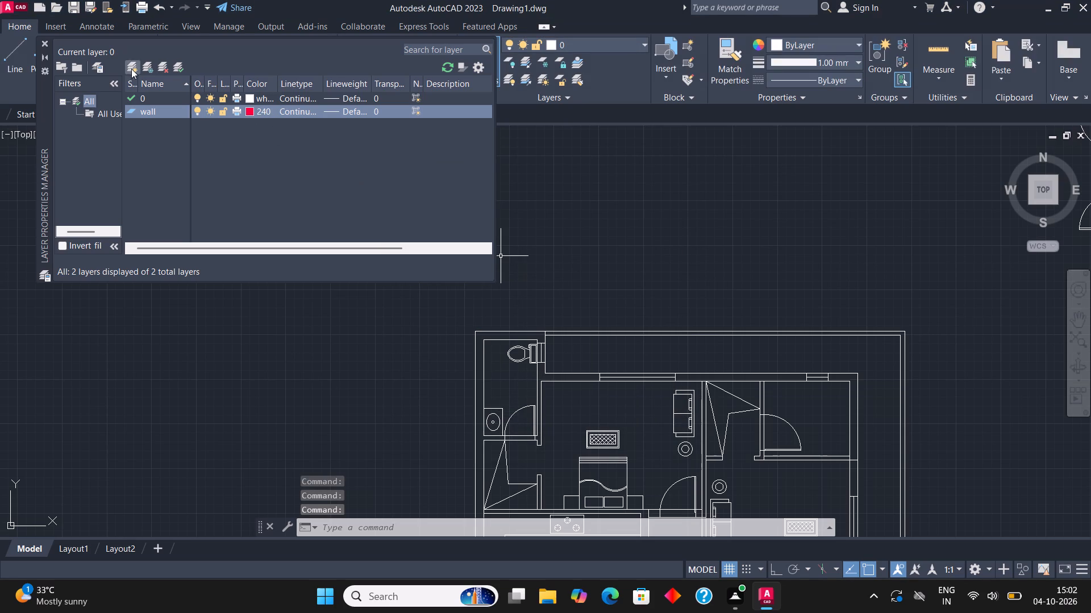
Create a new layer named win with index colour 162 (dark blue).
click(130, 67)
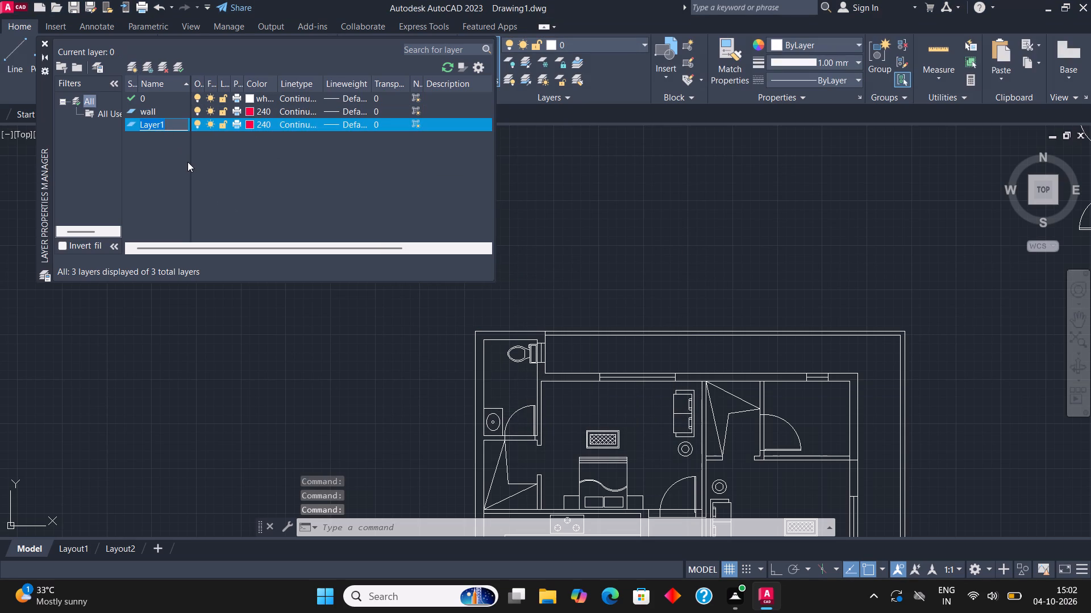
text(win)
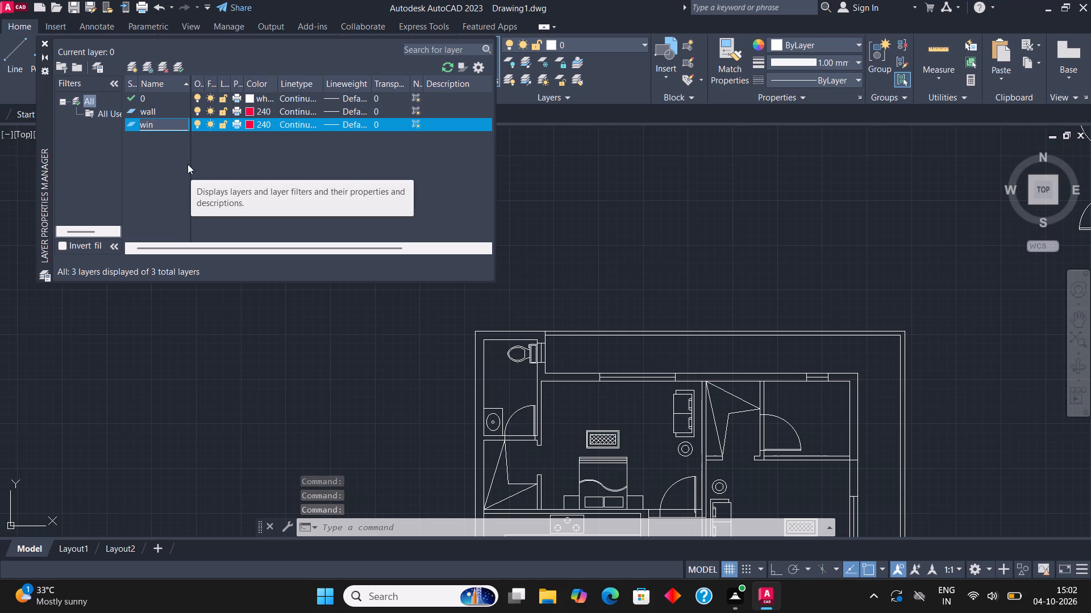
click(249, 123)
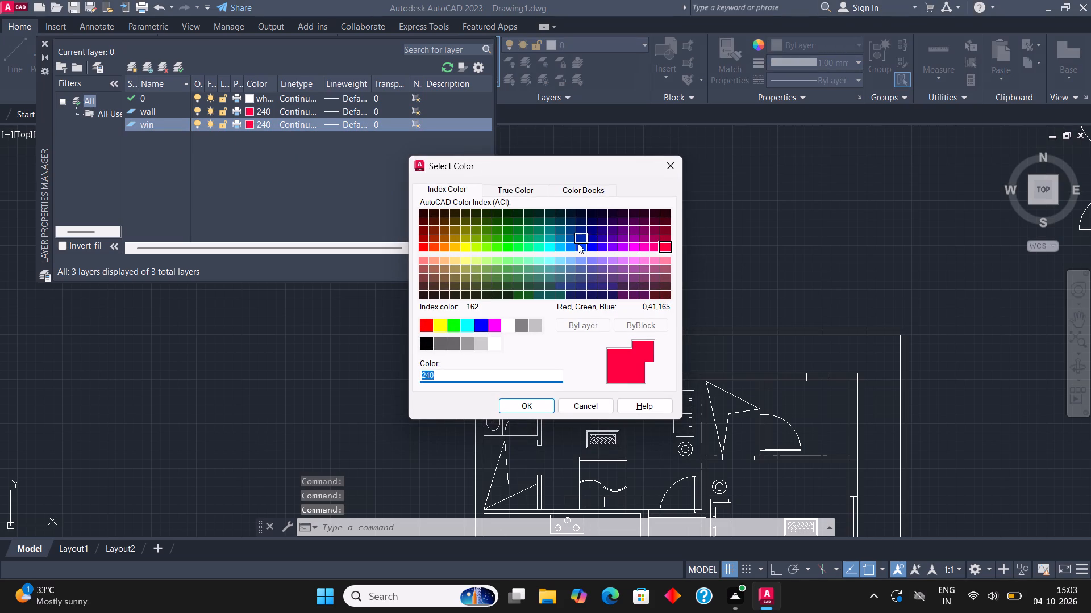
click(583, 245)
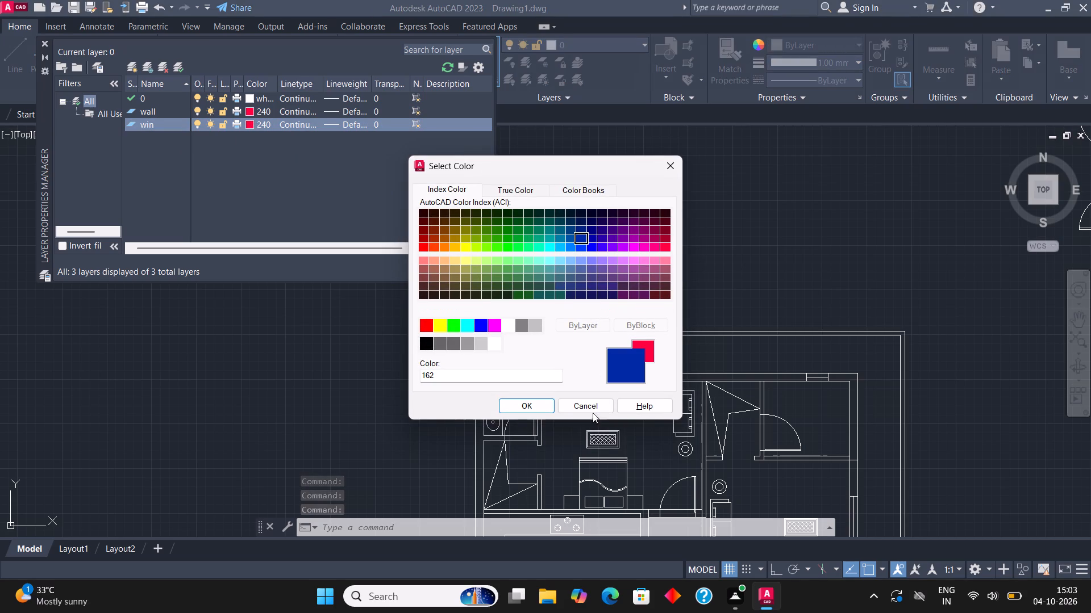
click(524, 404)
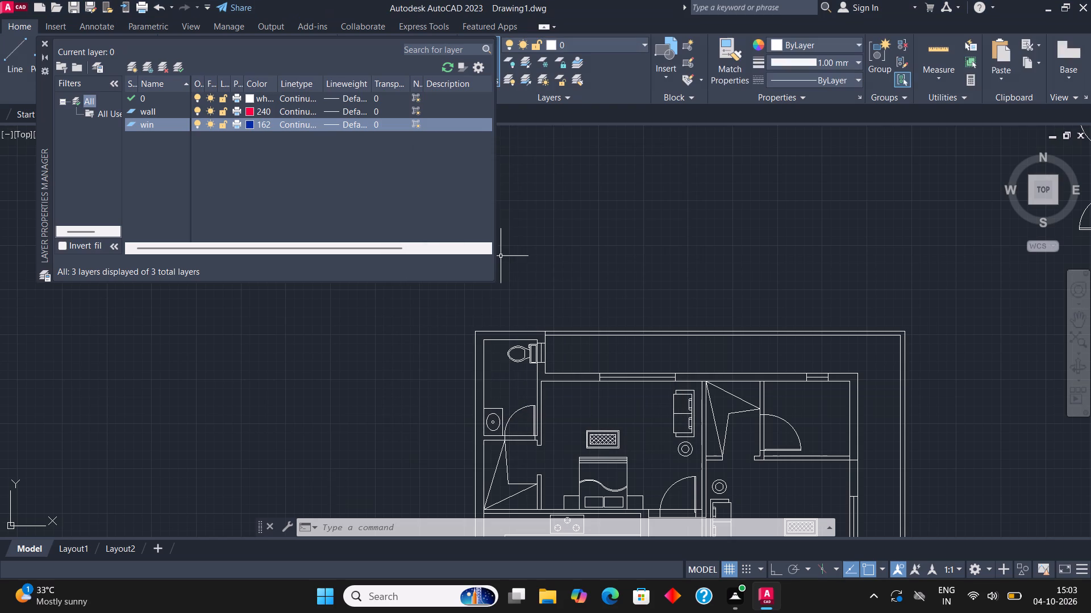
Create a new layer named tree with index colour 90 (green).
click(132, 65)
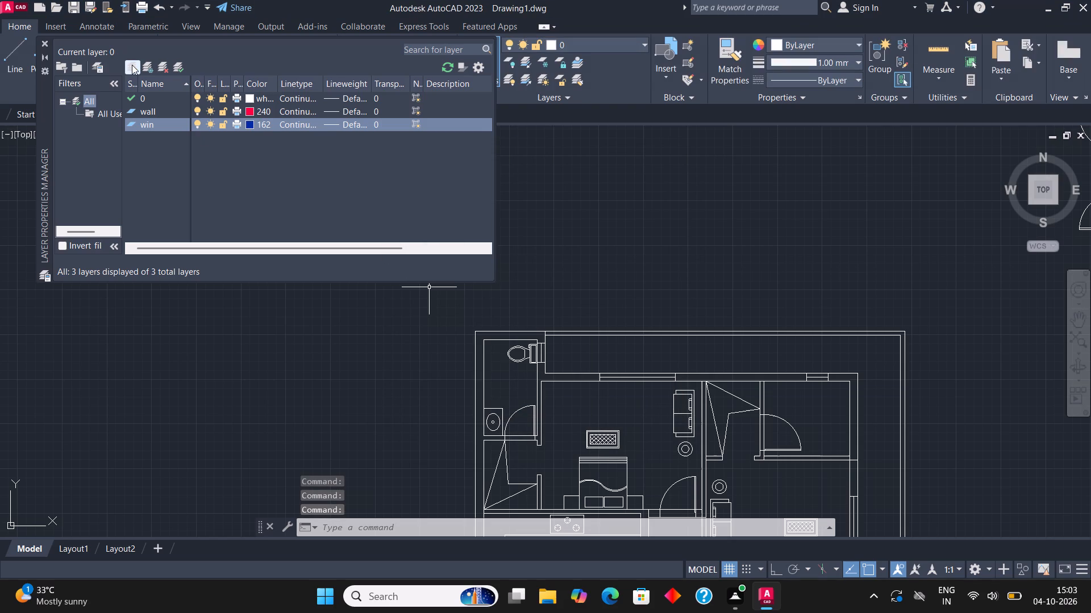
text(tree)
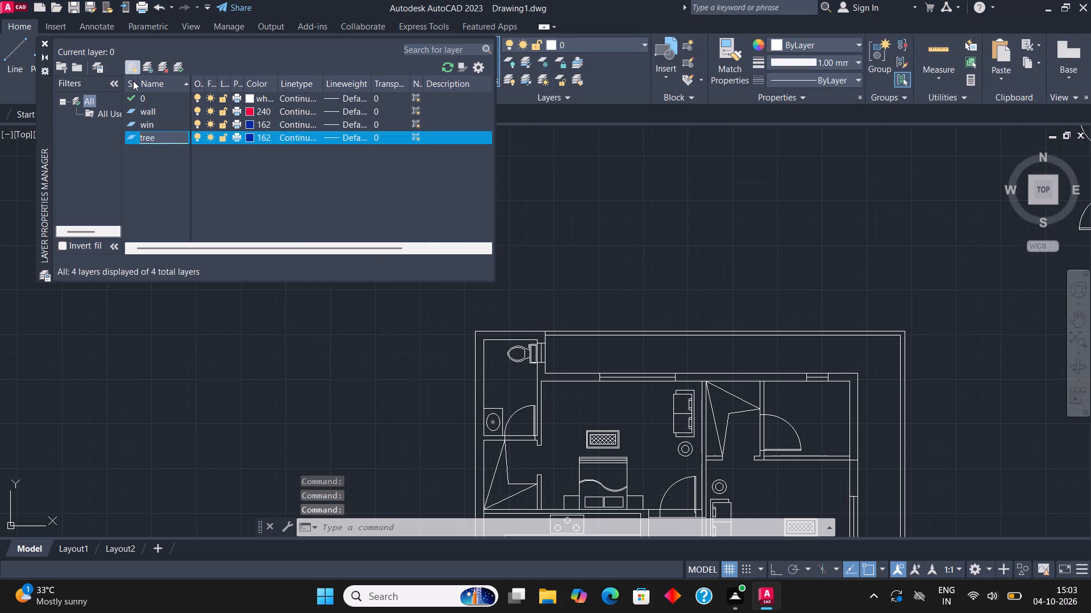
click(250, 139)
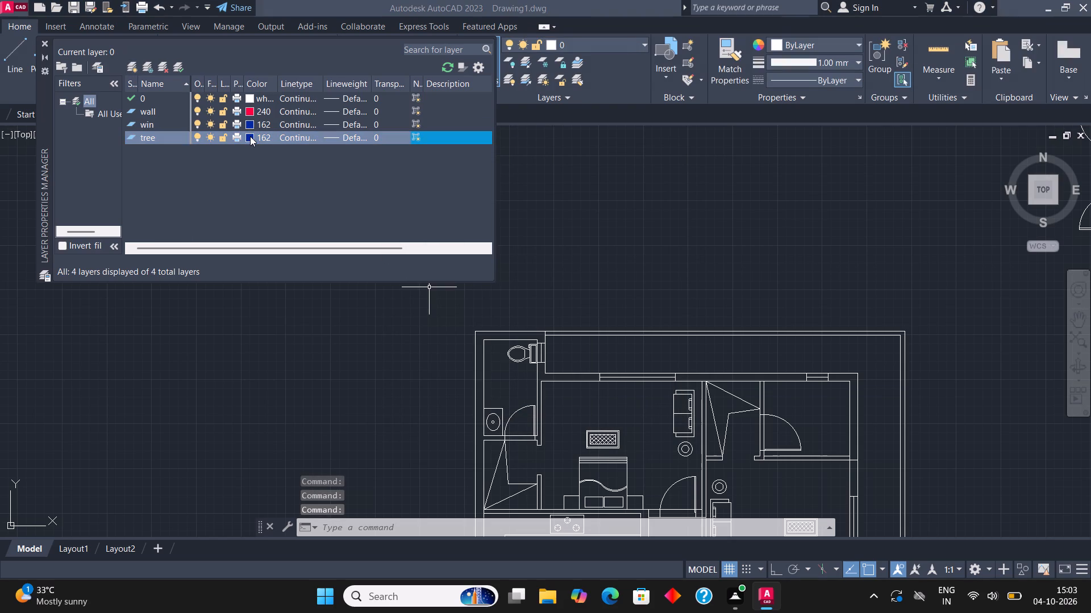
click(506, 247)
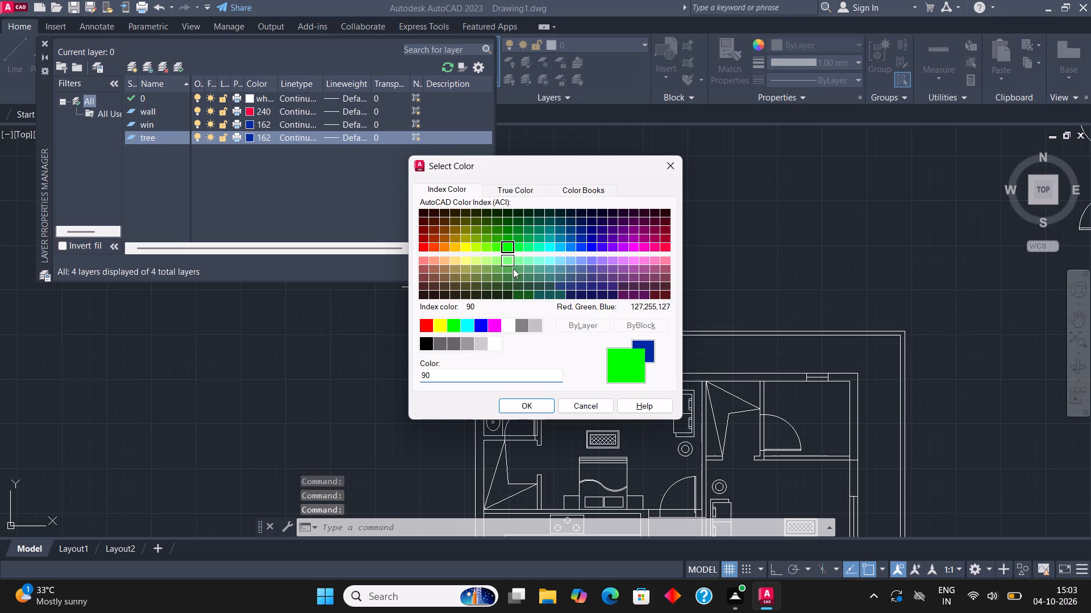
click(536, 405)
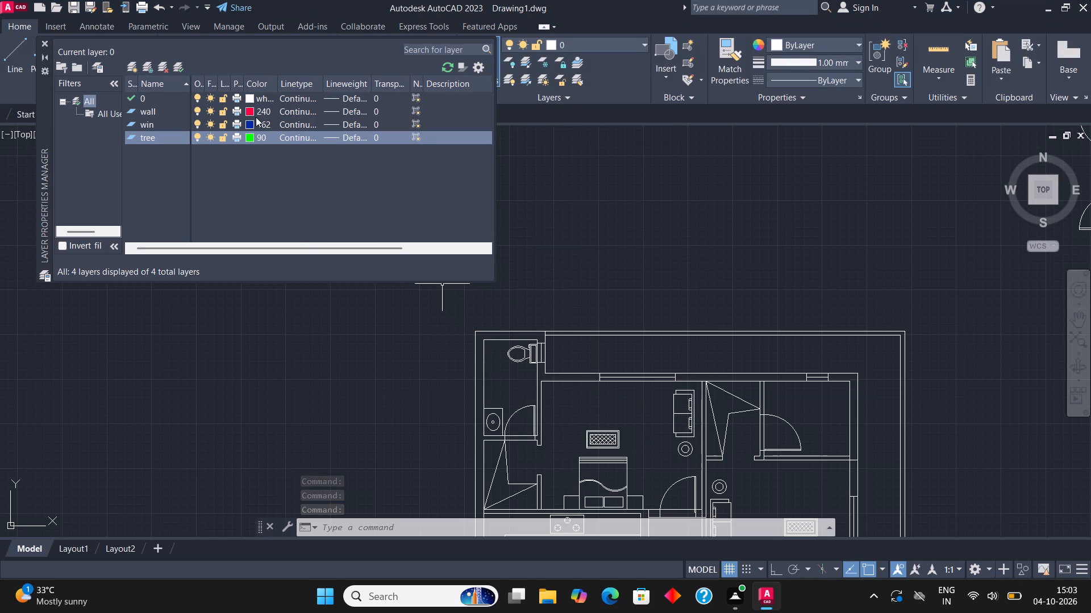
Create a new layer named fur with index colour 142 (teal blue) and close the layer manager.
click(131, 65)
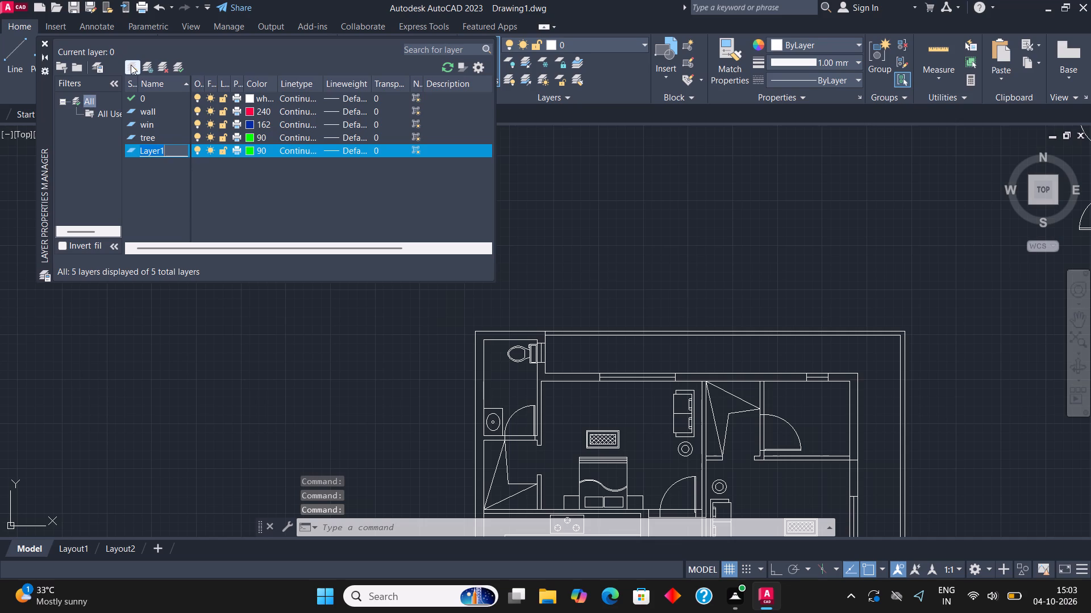
text(fi)
key(BackSpace)
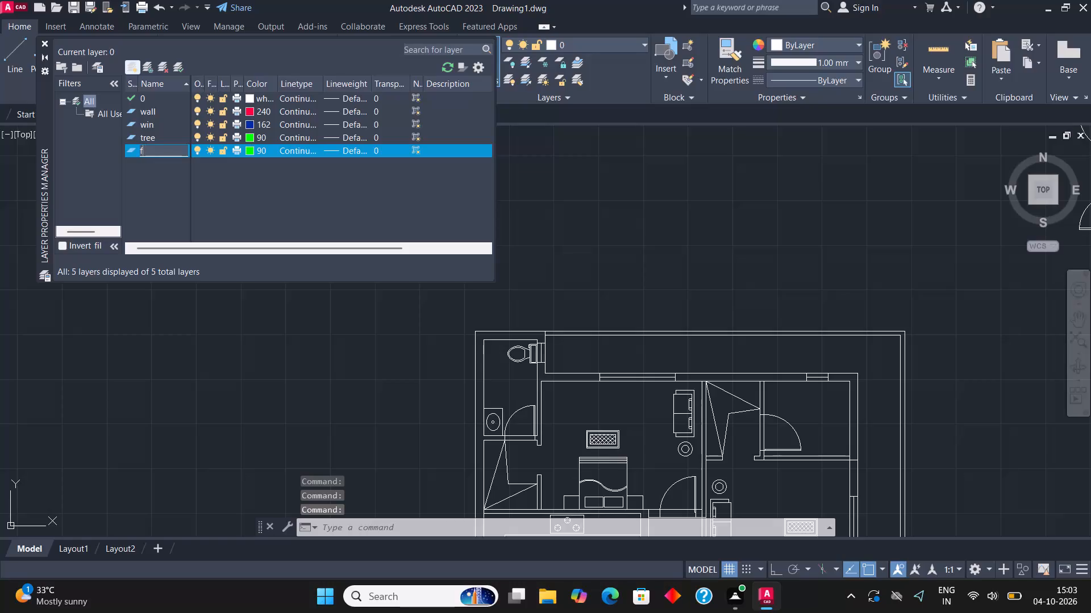
text(ur)
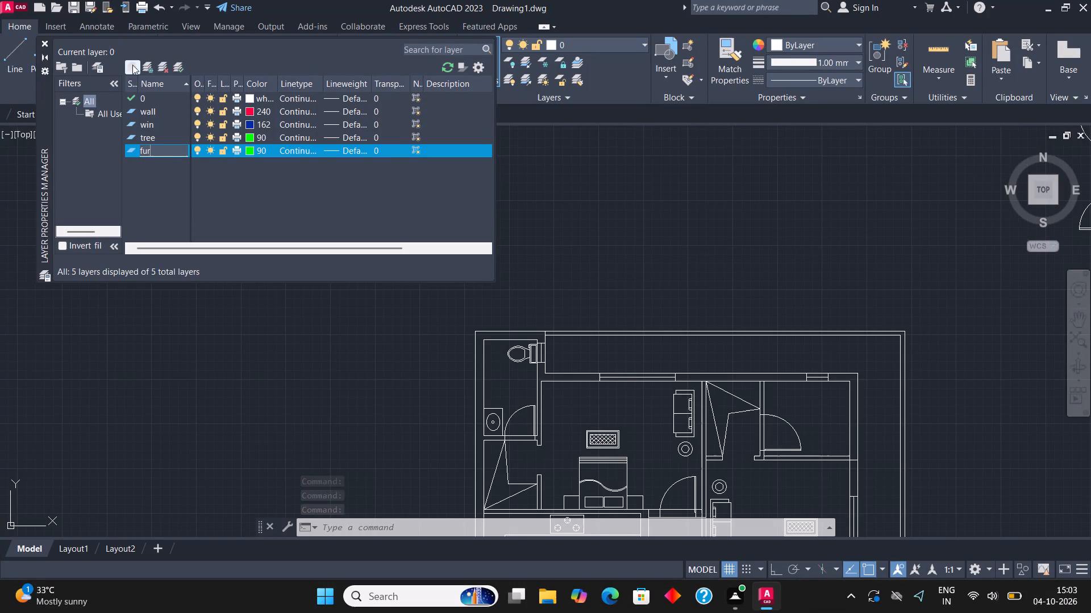
click(250, 150)
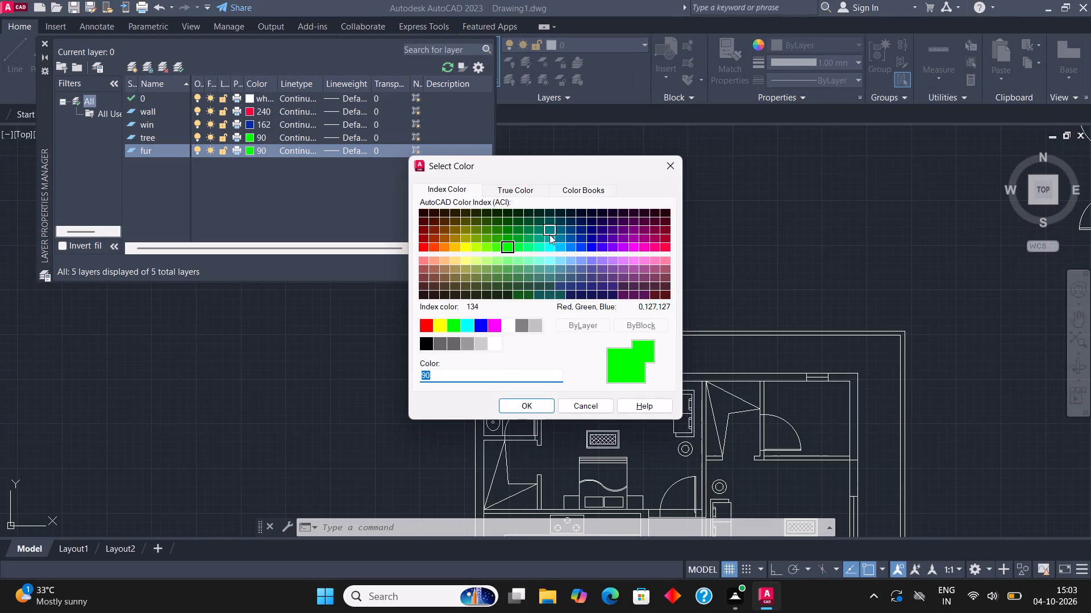
click(561, 238)
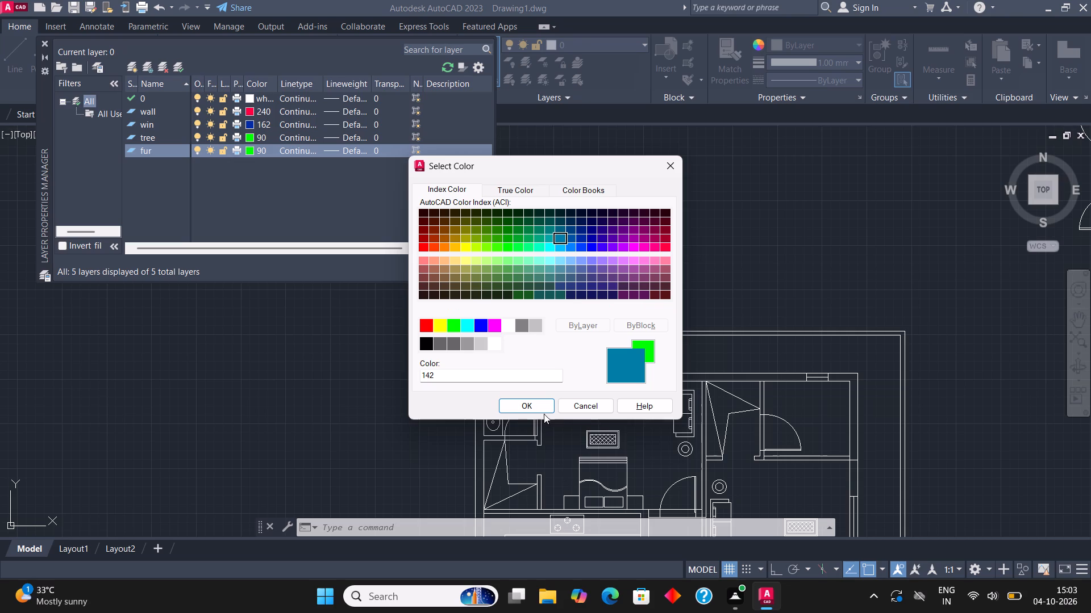
click(539, 407)
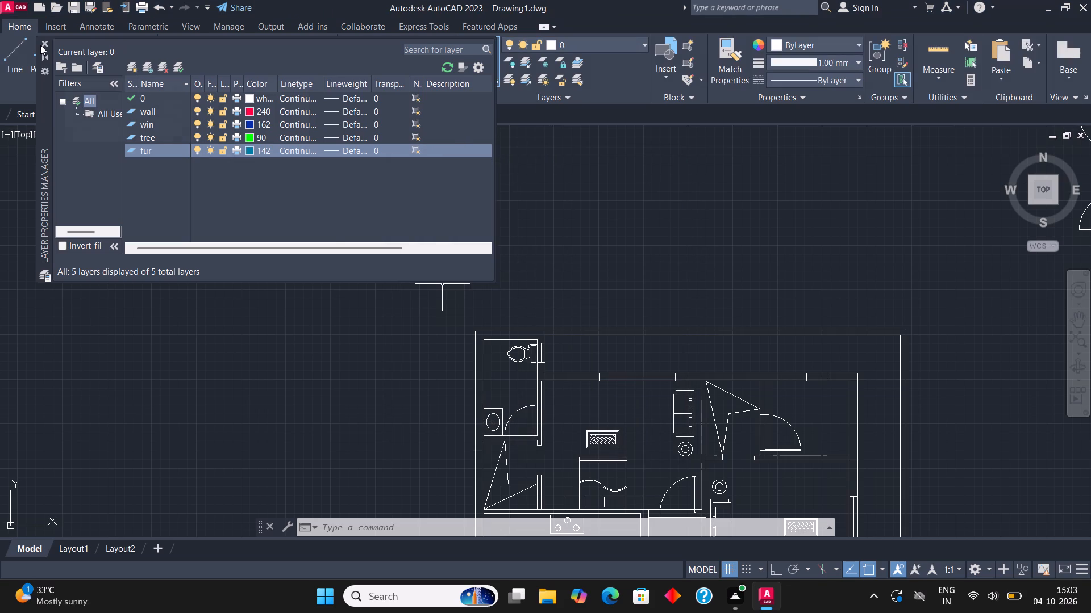
click(40, 42)
On the wall layer, hatch the walls around the northwest toilet and dressing area with the SOLID pattern.
middle_drag(647, 259, 550, 191)
scroll(552, 198, up, 1)
click(584, 44)
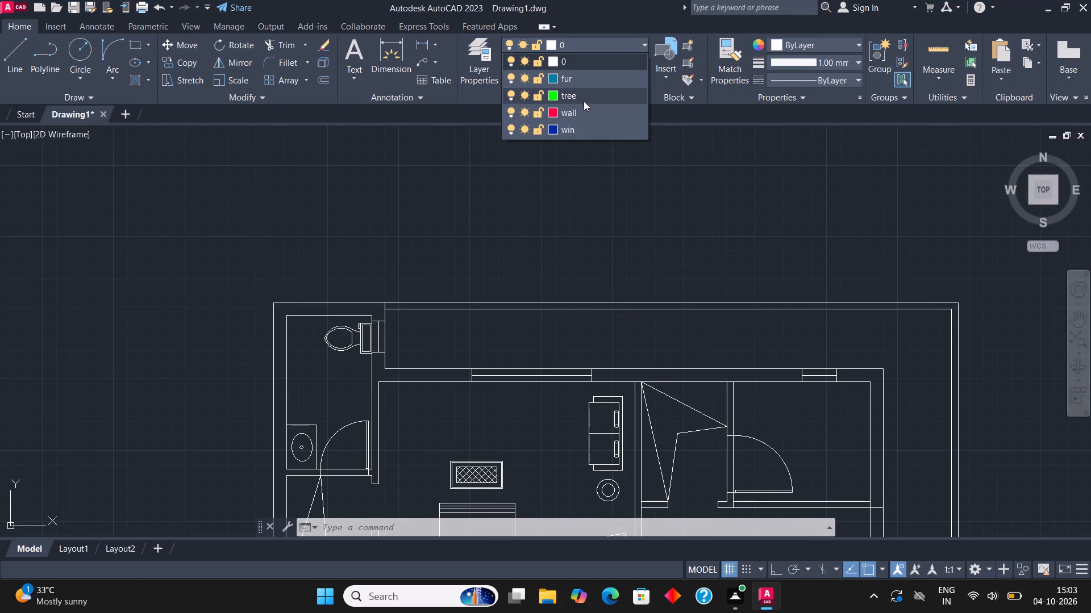
click(588, 111)
key(h)
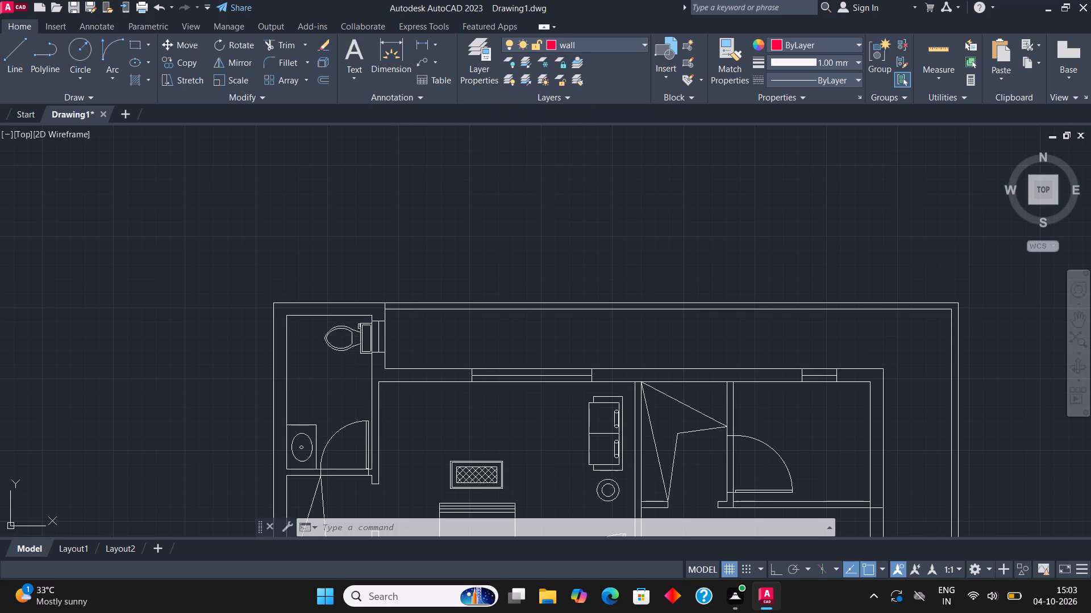
key(Return)
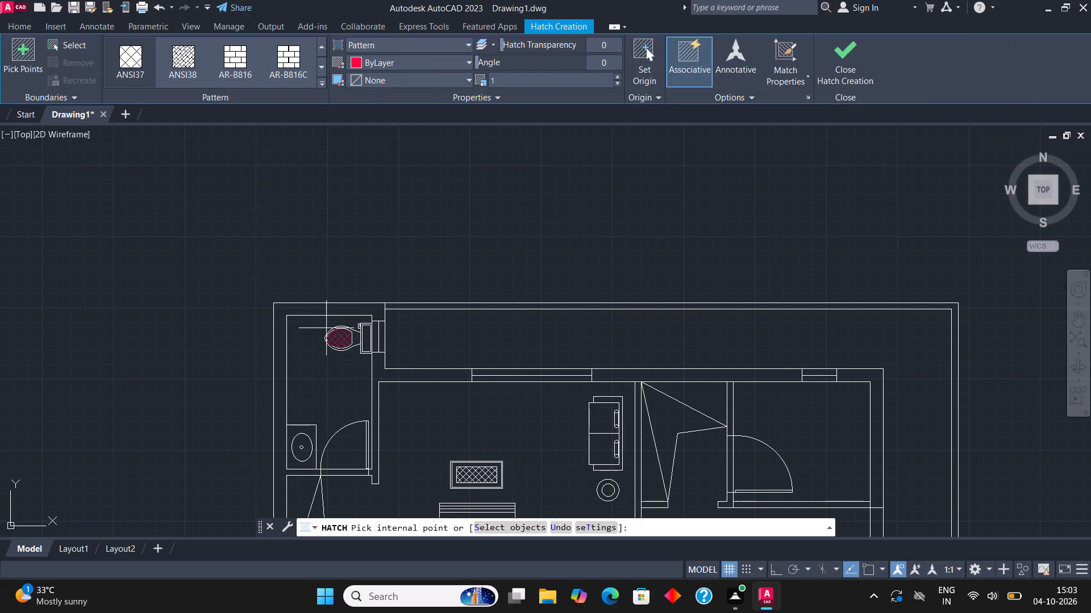
click(325, 308)
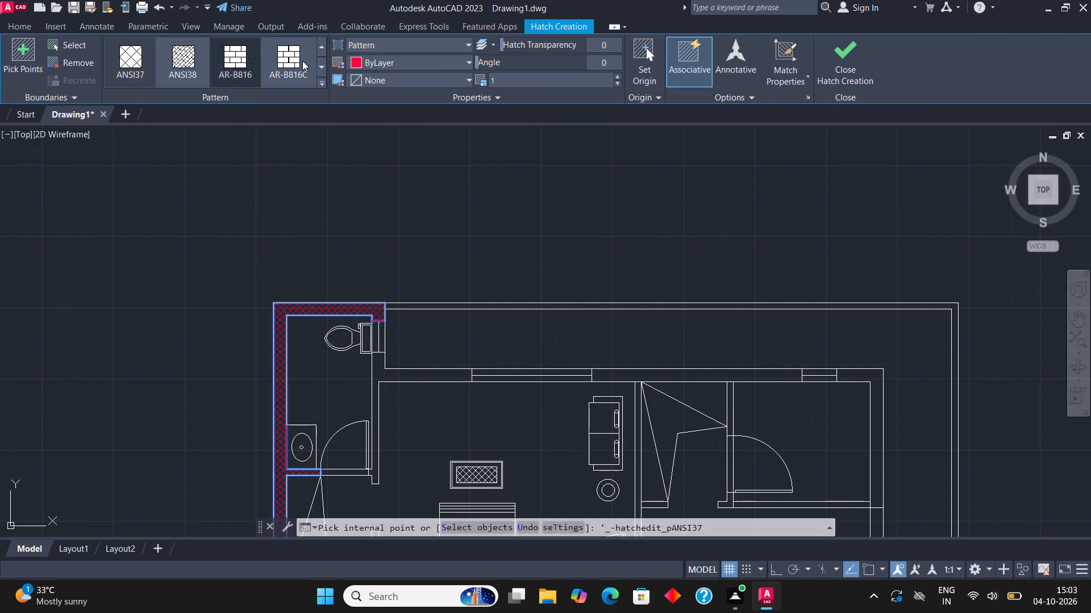
click(324, 41)
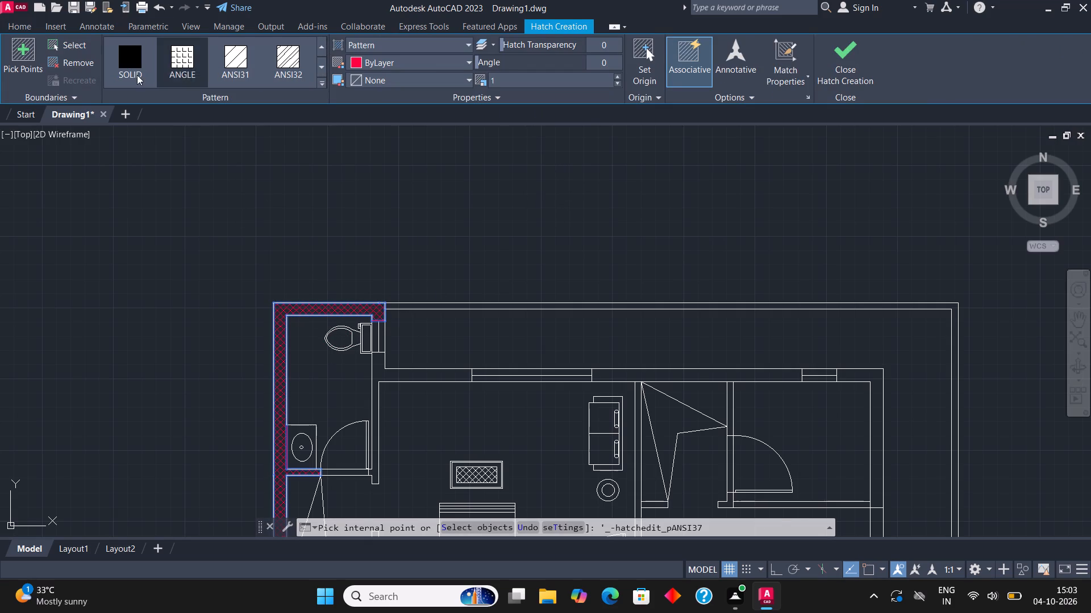
click(136, 74)
scroll(439, 207, down, 1)
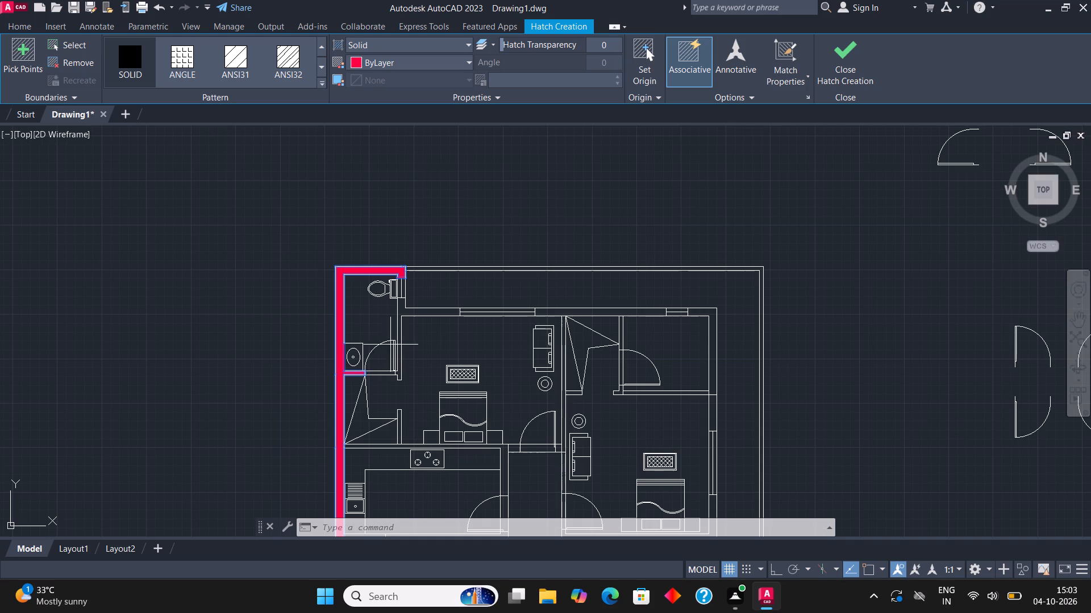
scroll(401, 367, up, 2)
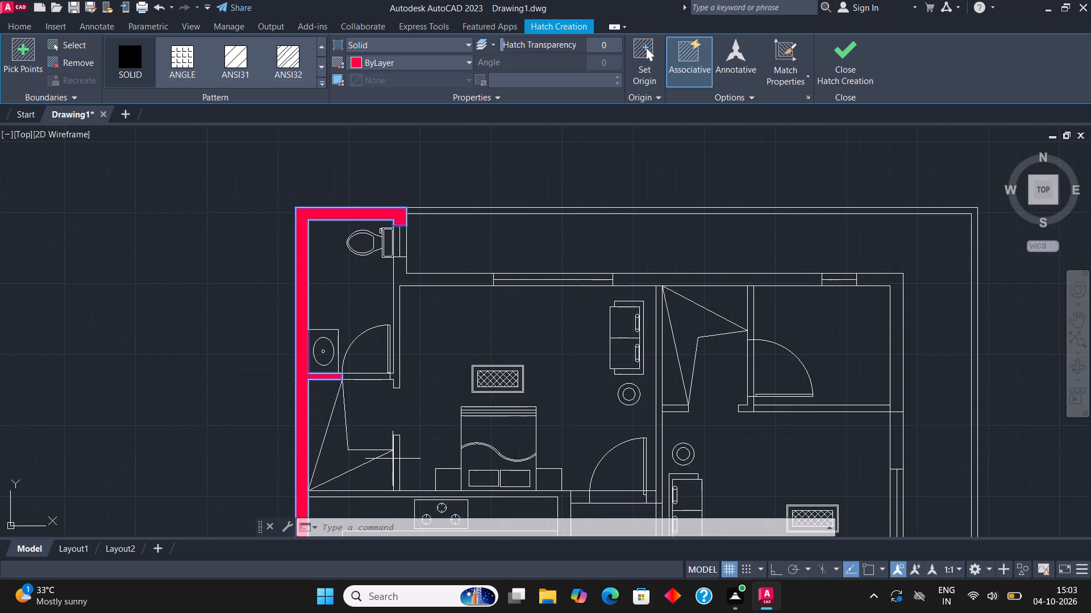
click(398, 465)
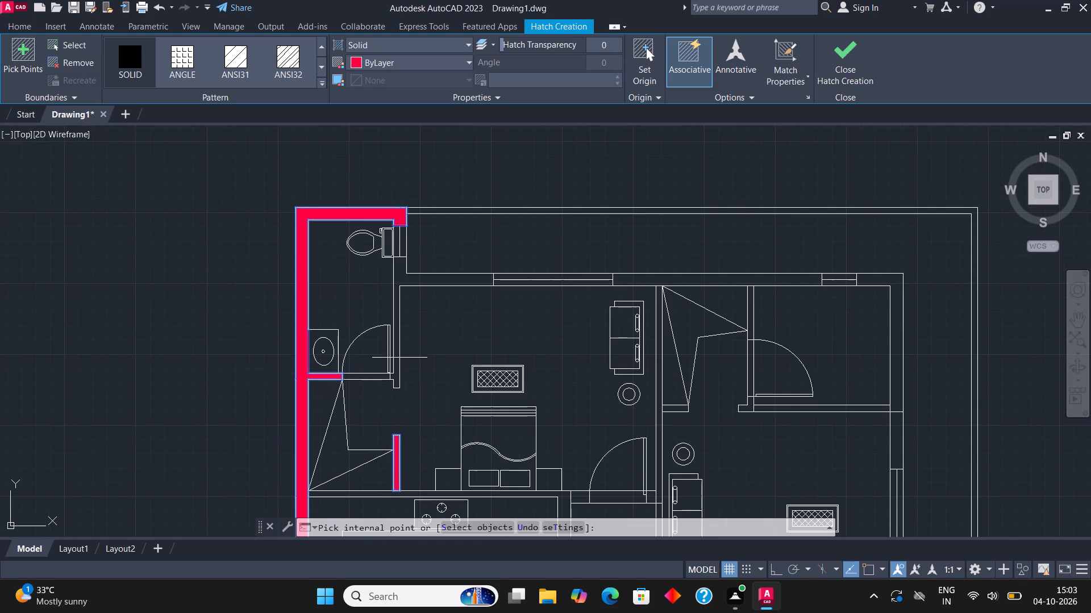
click(397, 351)
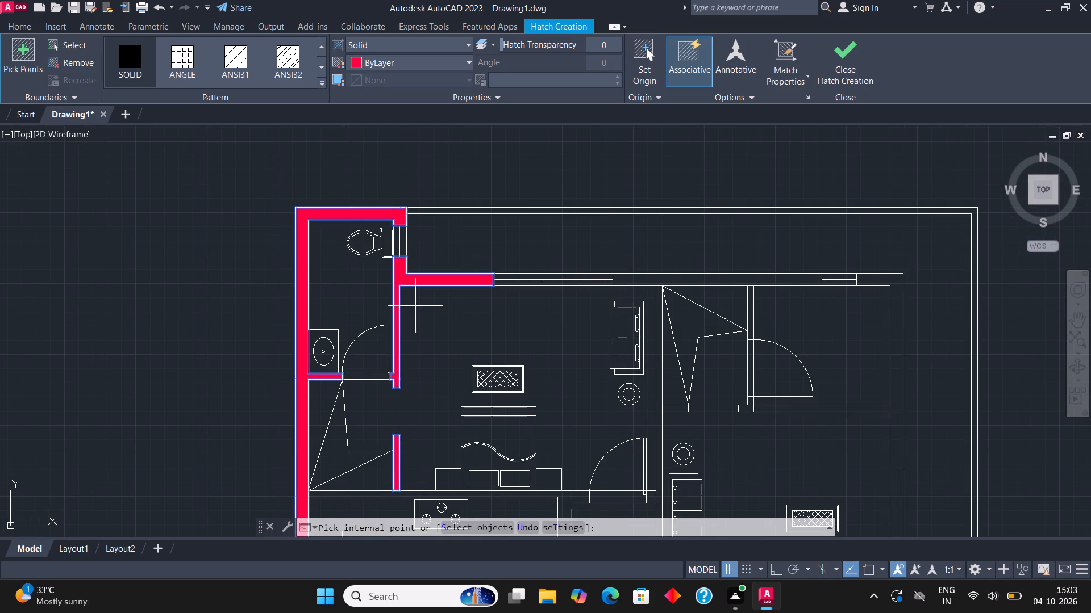
Add the remaining north wall segments and the east wall down to the east bedroom's window to the solid hatch.
scroll(416, 297, down, 2)
scroll(693, 278, up, 2)
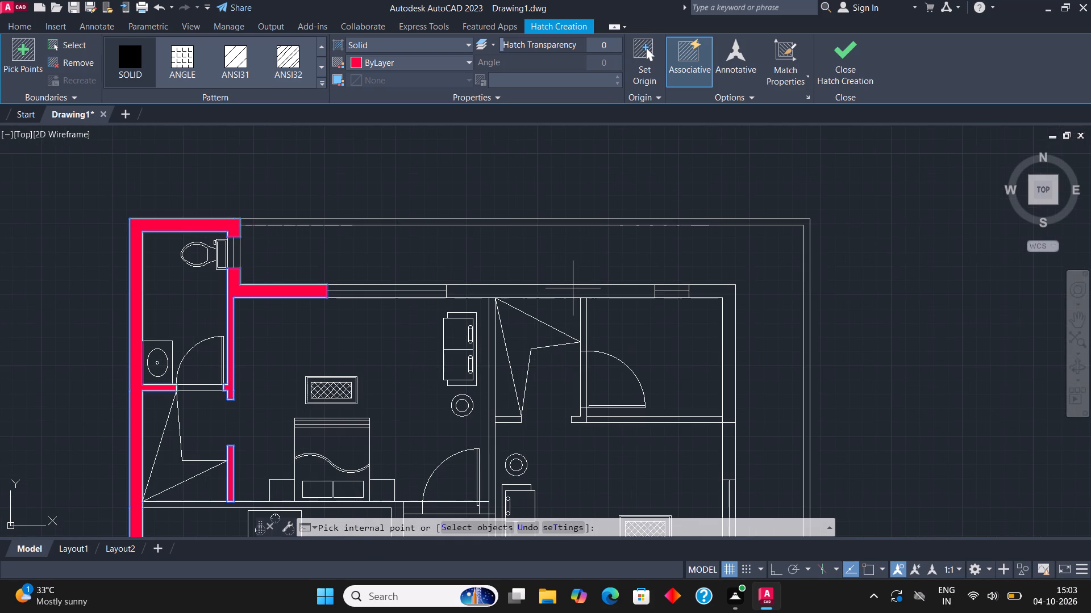
click(572, 288)
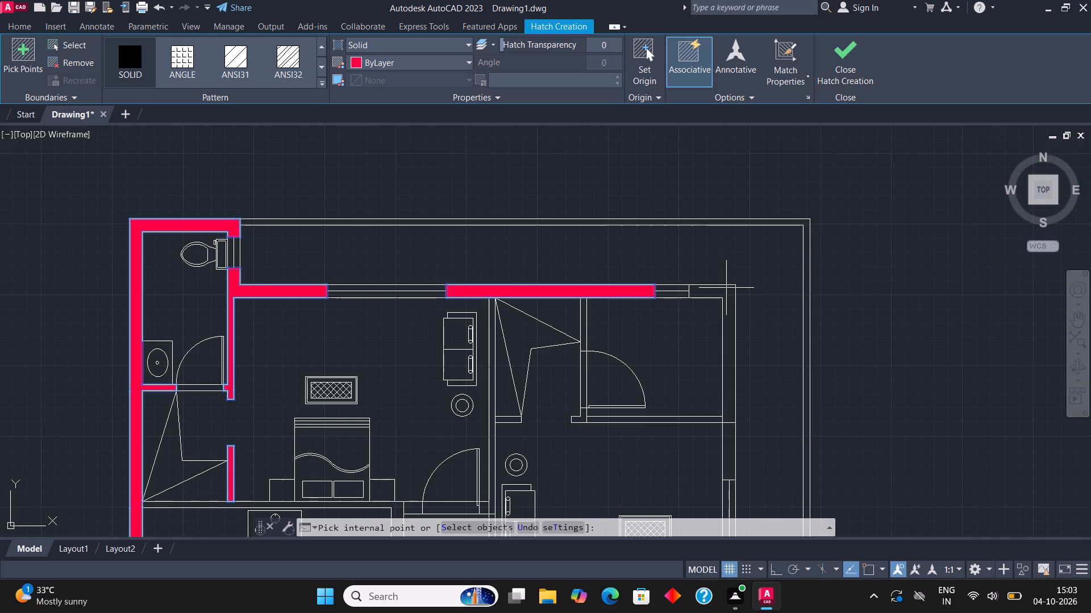
click(726, 287)
scroll(518, 593, down, 2)
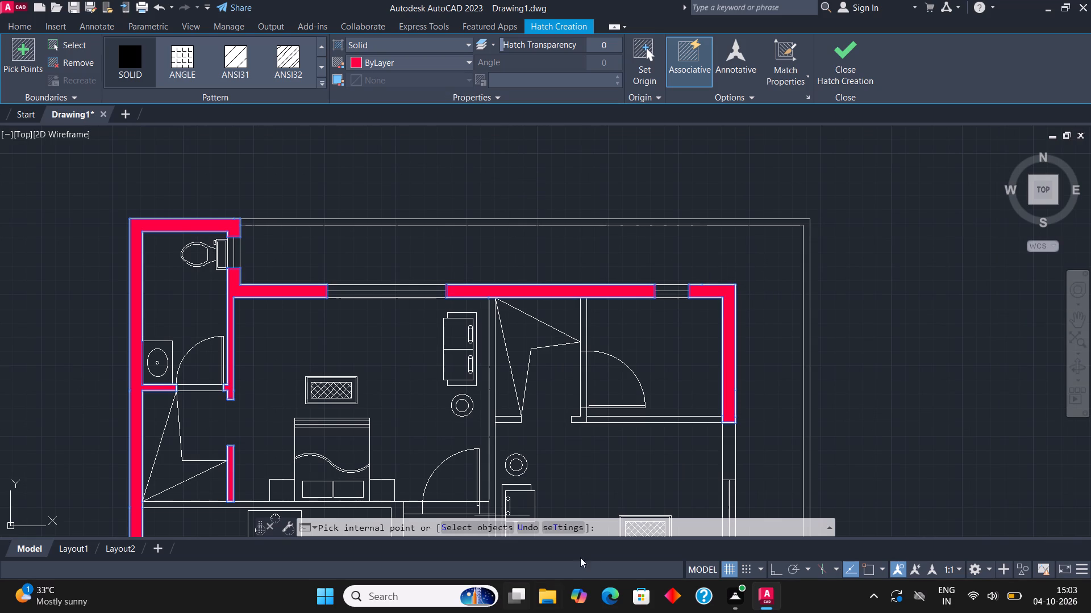
scroll(580, 557, down, 1)
scroll(690, 322, down, 1)
scroll(705, 365, down, 2)
scroll(713, 386, up, 7)
click(685, 364)
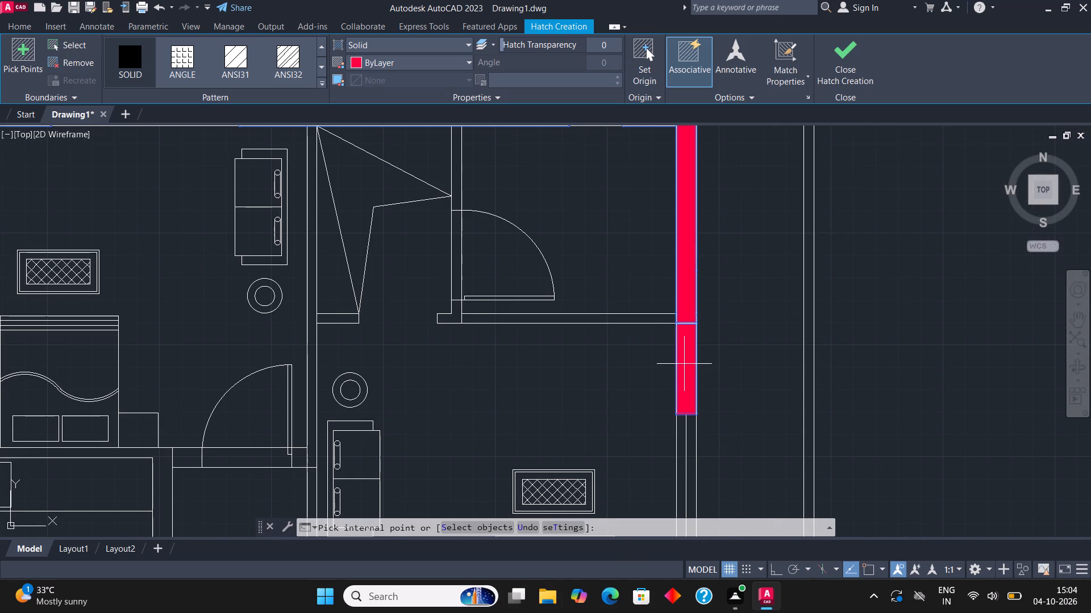
Extend the solid hatch to the northeast bathroom and dressing partitions and the wall between the two bedrooms.
click(565, 317)
scroll(566, 339, down, 1)
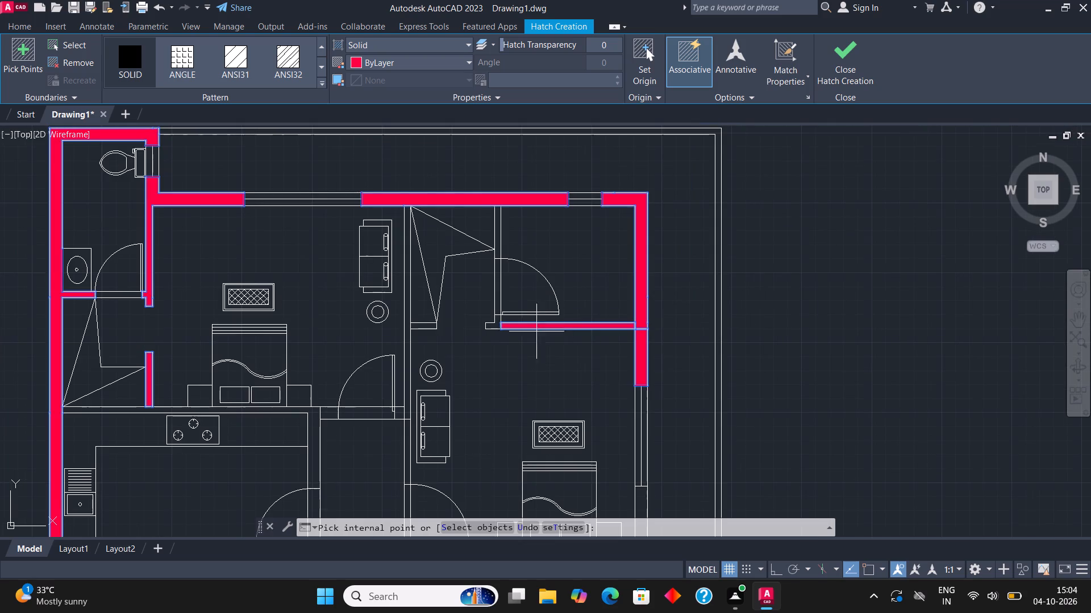
scroll(426, 327, up, 2)
click(424, 326)
click(595, 322)
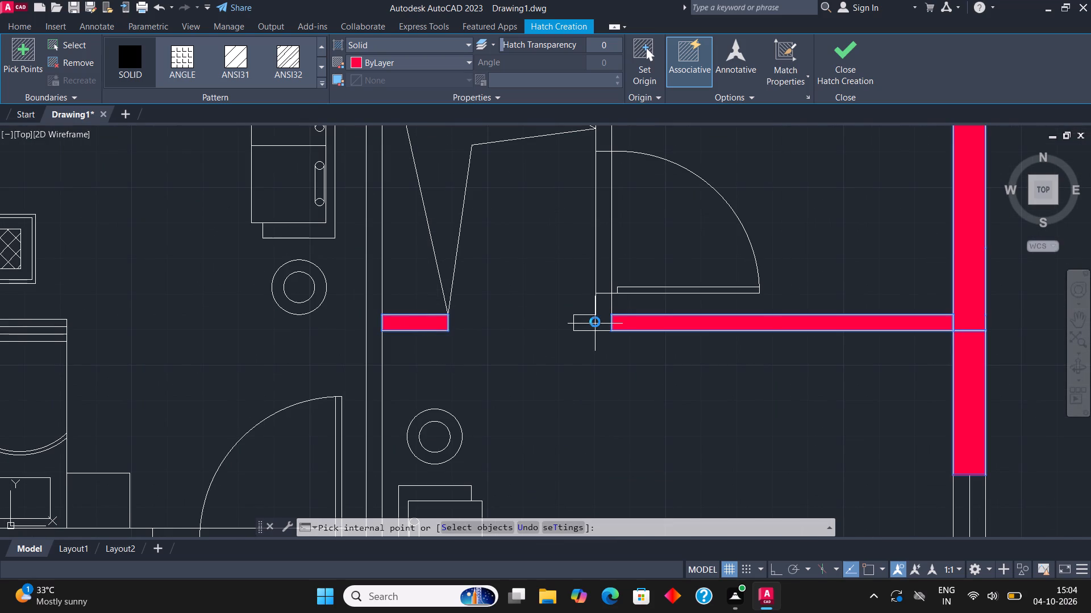
scroll(590, 393, down, 4)
scroll(596, 314, up, 3)
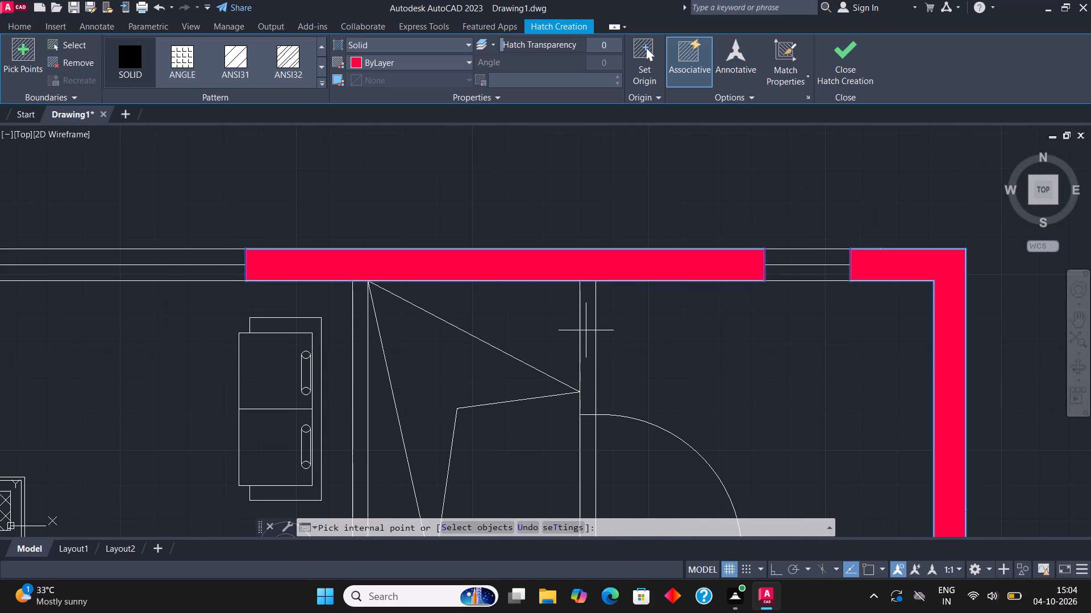
click(585, 331)
scroll(585, 331, down, 2)
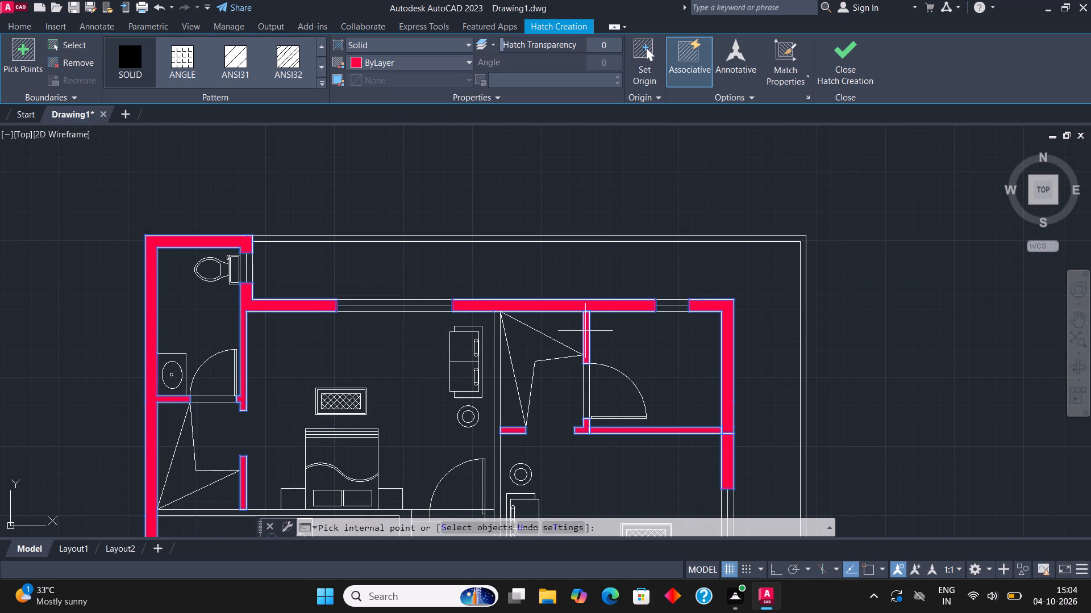
click(496, 400)
Solid-hatch the east bedroom's south wall and the east wall segments between its window and the living room window, finishing the hatch.
scroll(535, 338, down, 2)
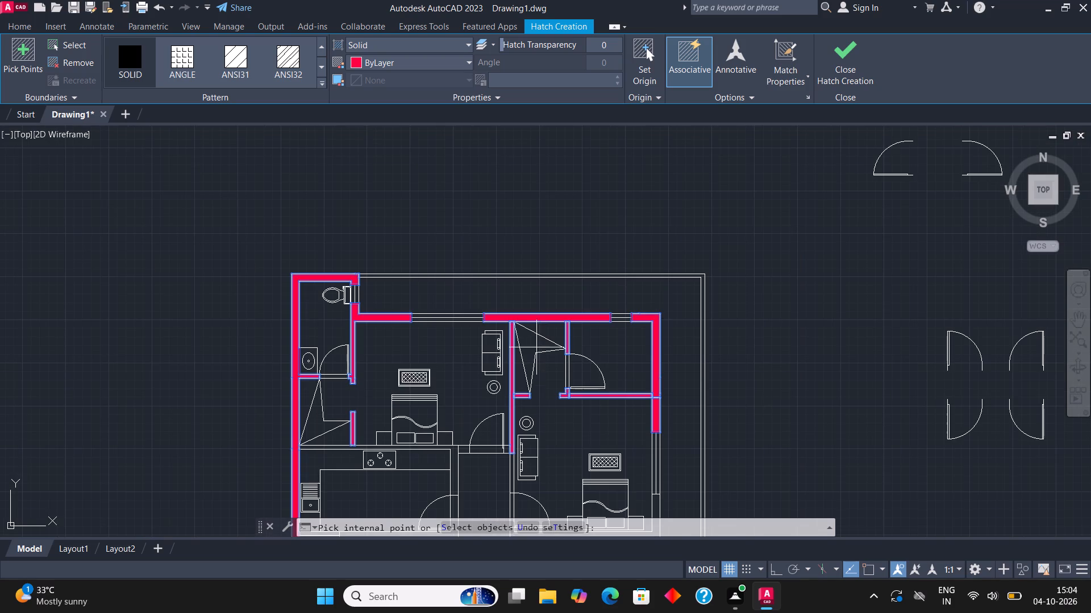
scroll(657, 314, down, 2)
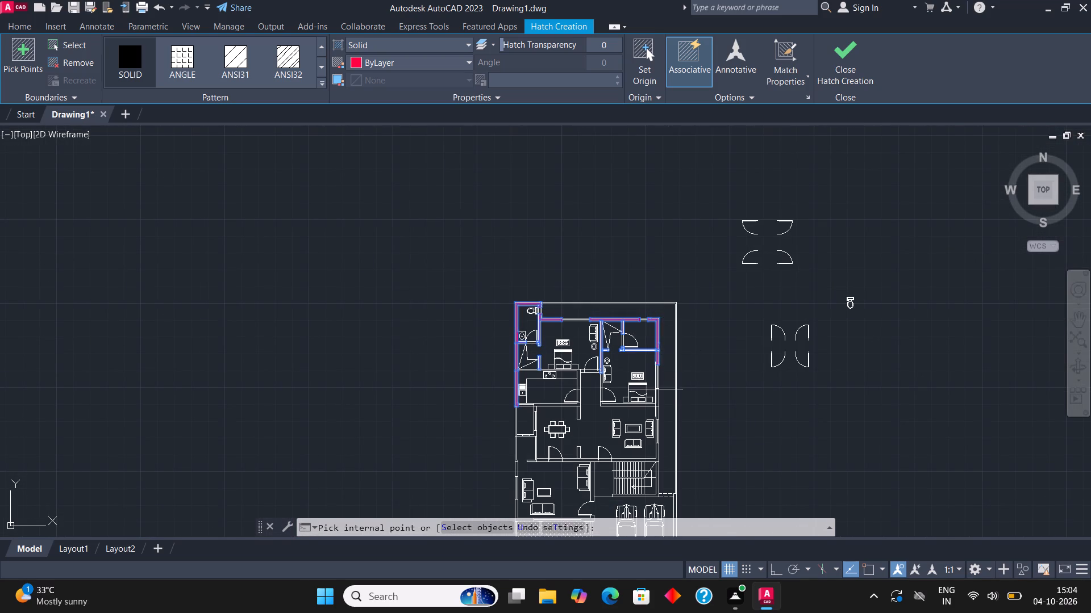
scroll(660, 404, up, 4)
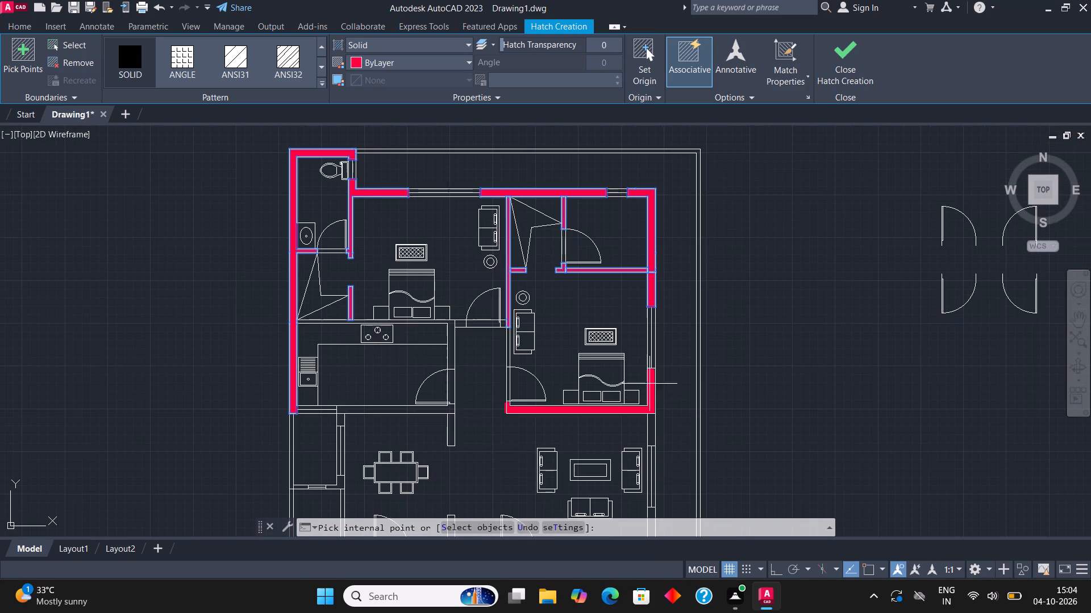
click(655, 393)
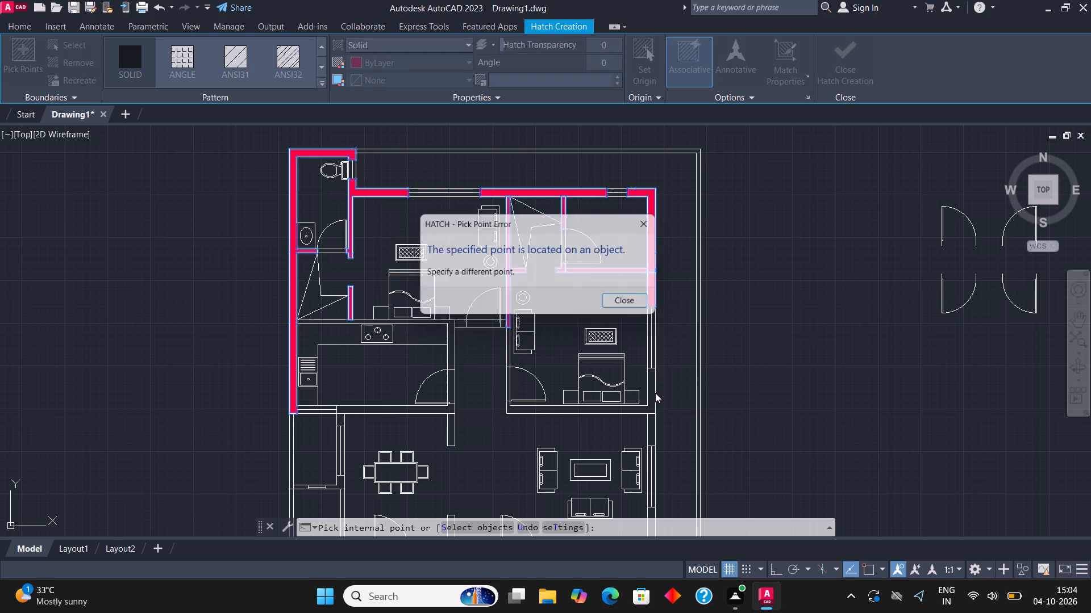
click(647, 219)
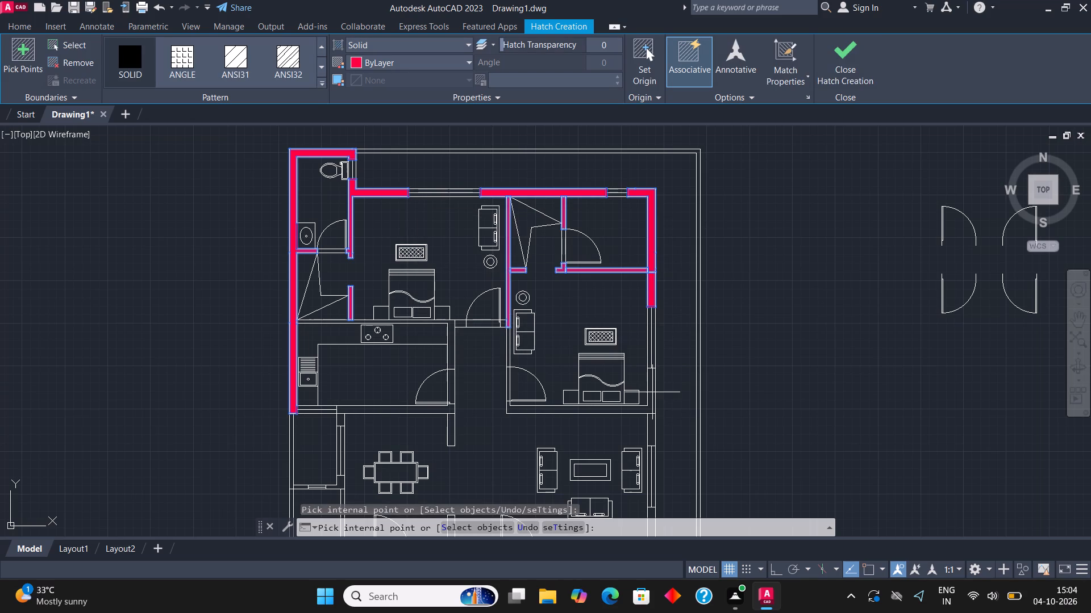
click(651, 393)
scroll(651, 397, down, 1)
scroll(650, 416, up, 1)
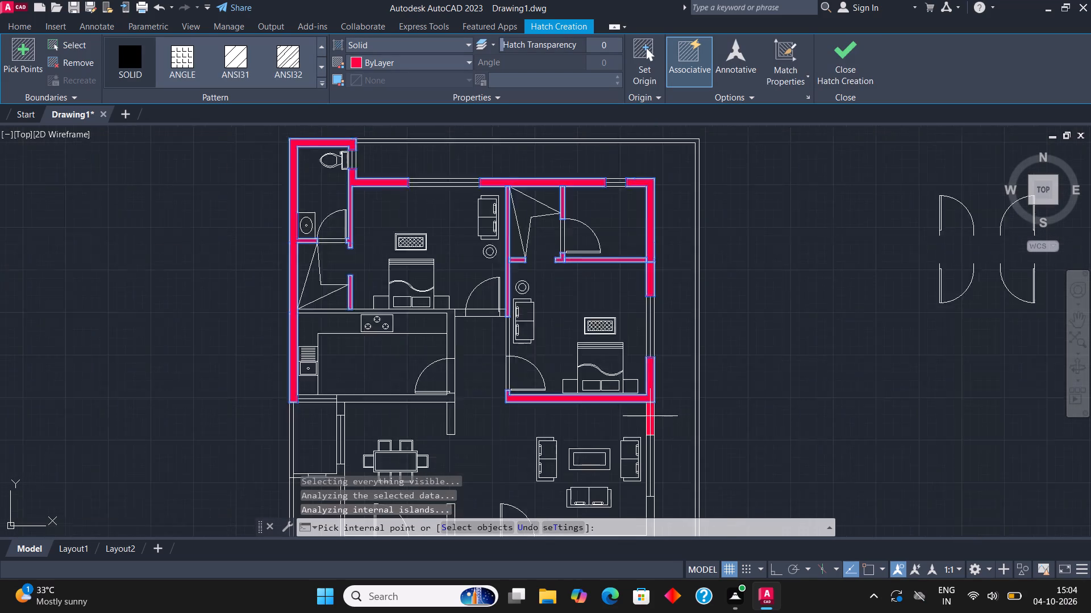
scroll(650, 416, up, 1)
click(650, 416)
click(846, 49)
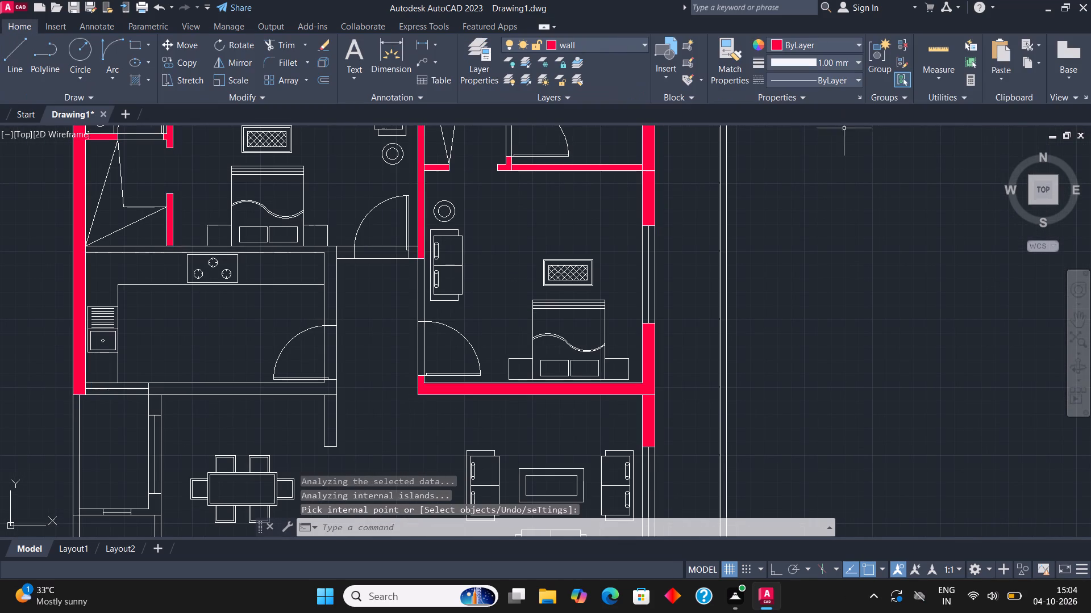
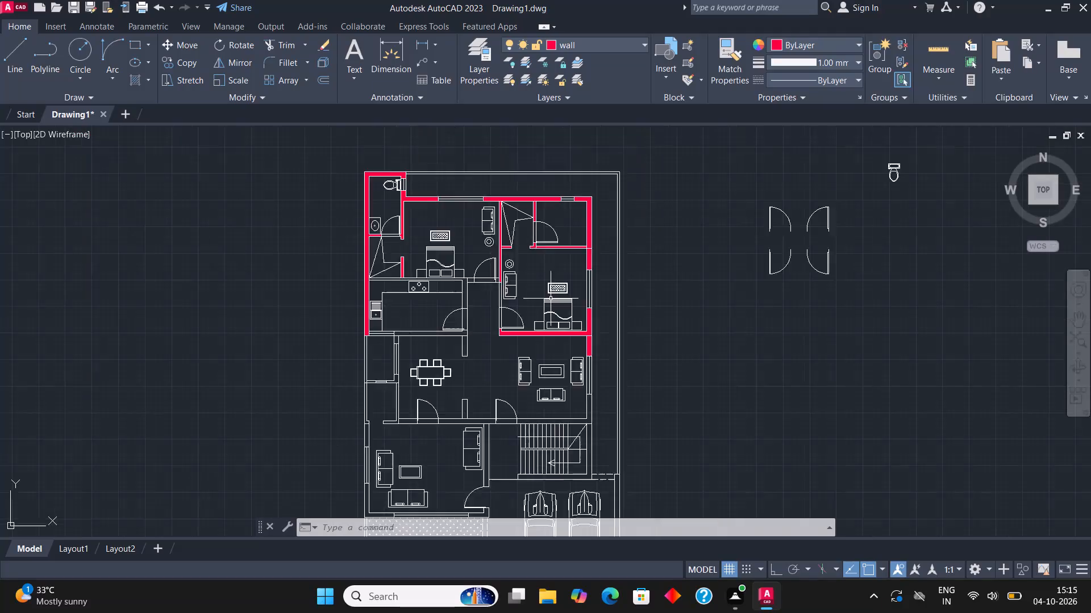
Start a new solid hatch covering the kitchen's south, north and east walls and the wall pieces flanking the northwest bedroom's door.
middle_drag(403, 341, 467, 342)
scroll(518, 328, up, 3)
middle_drag(548, 307, 544, 309)
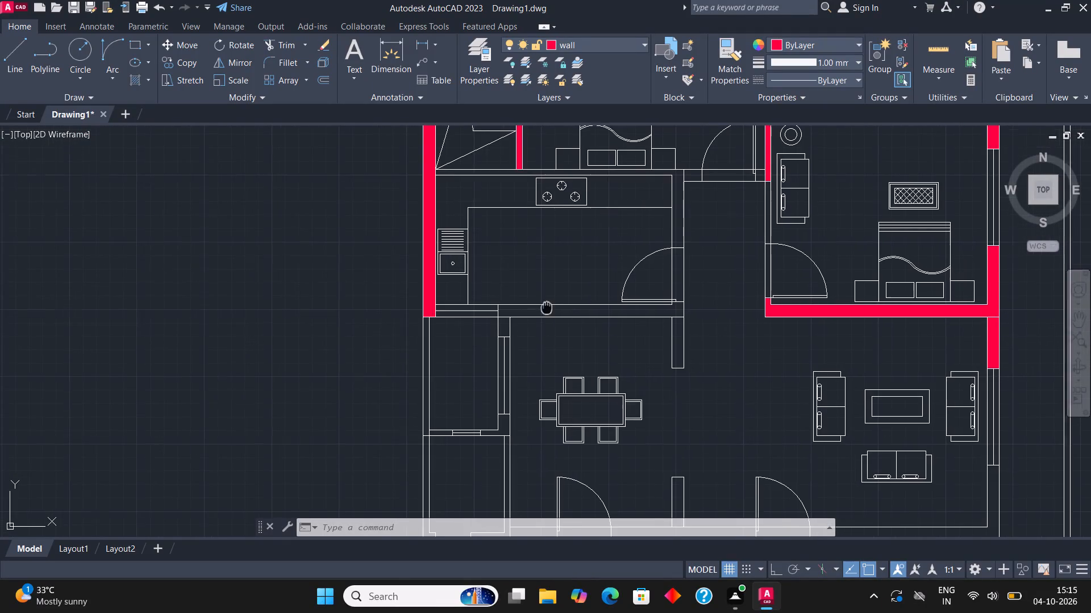
middle_drag(544, 309, 505, 358)
key(h)
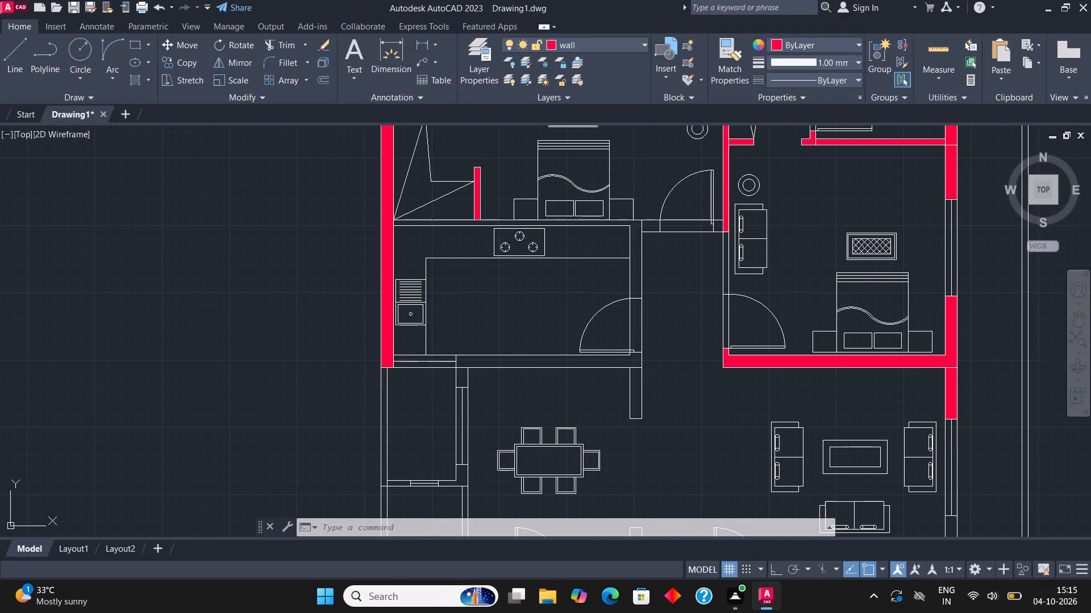
key(Return)
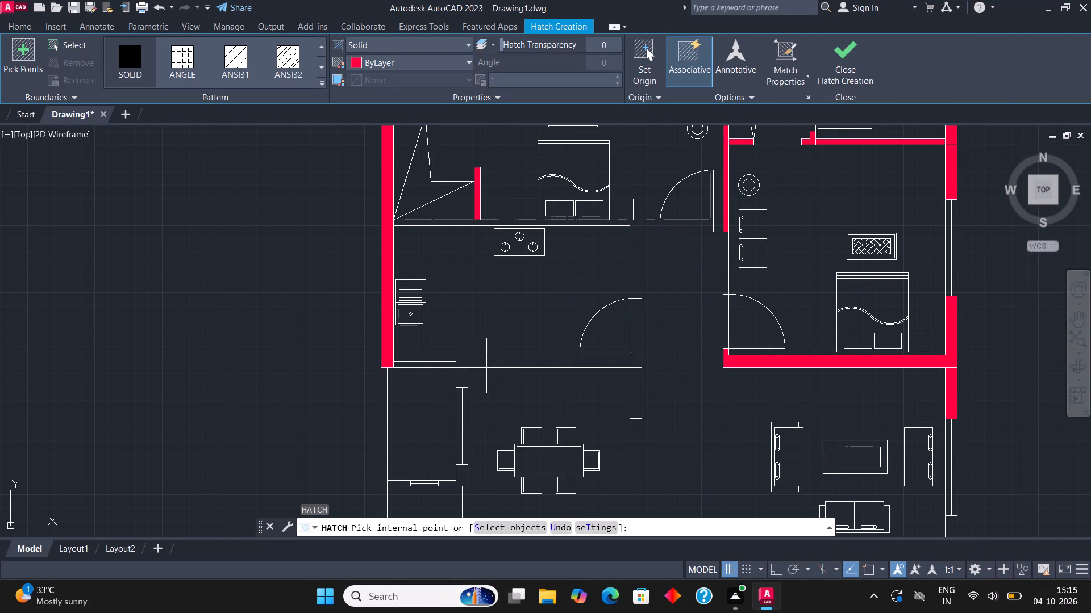
click(490, 362)
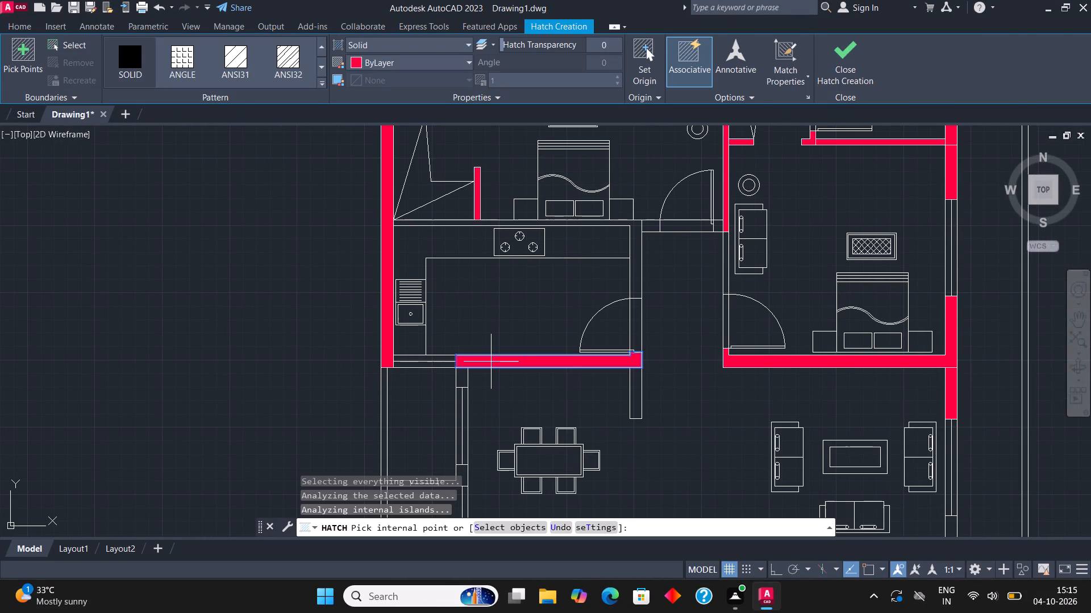
click(641, 254)
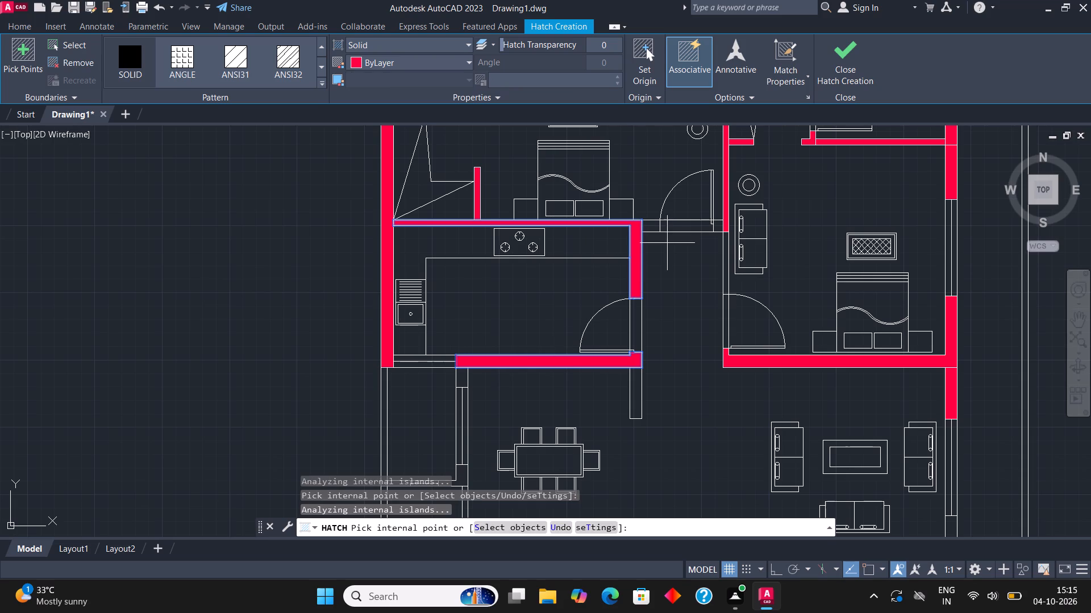
click(652, 226)
scroll(721, 225, up, 2)
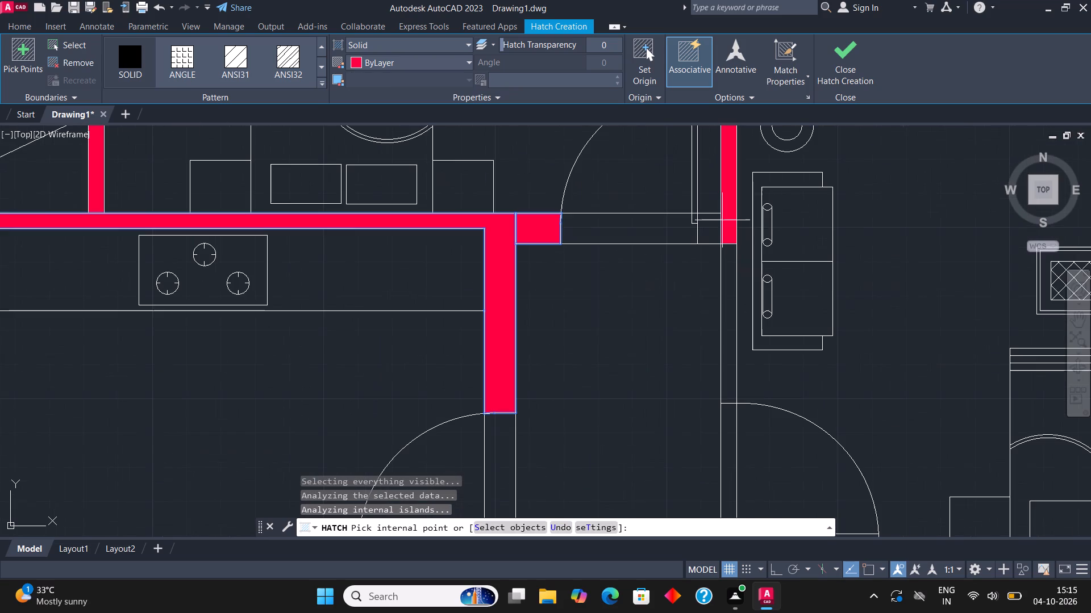
click(710, 222)
Add the east bedroom's west wall above its door and the short wall stub extending south from the kitchen's southeast corner.
scroll(467, 309, down, 4)
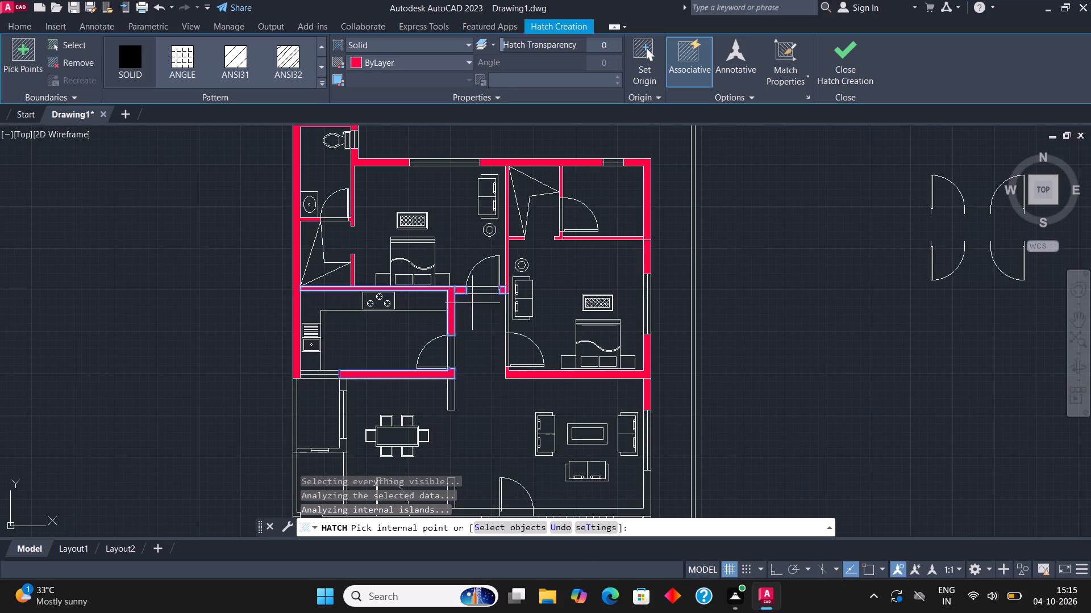
middle_drag(362, 296, 387, 329)
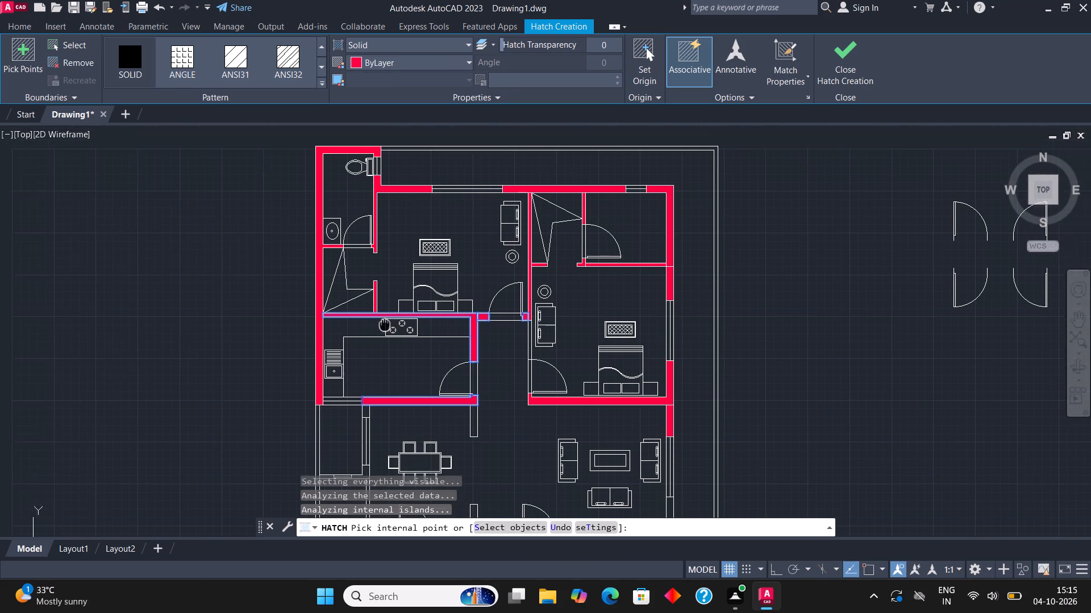
middle_drag(387, 329, 388, 330)
scroll(359, 258, up, 1)
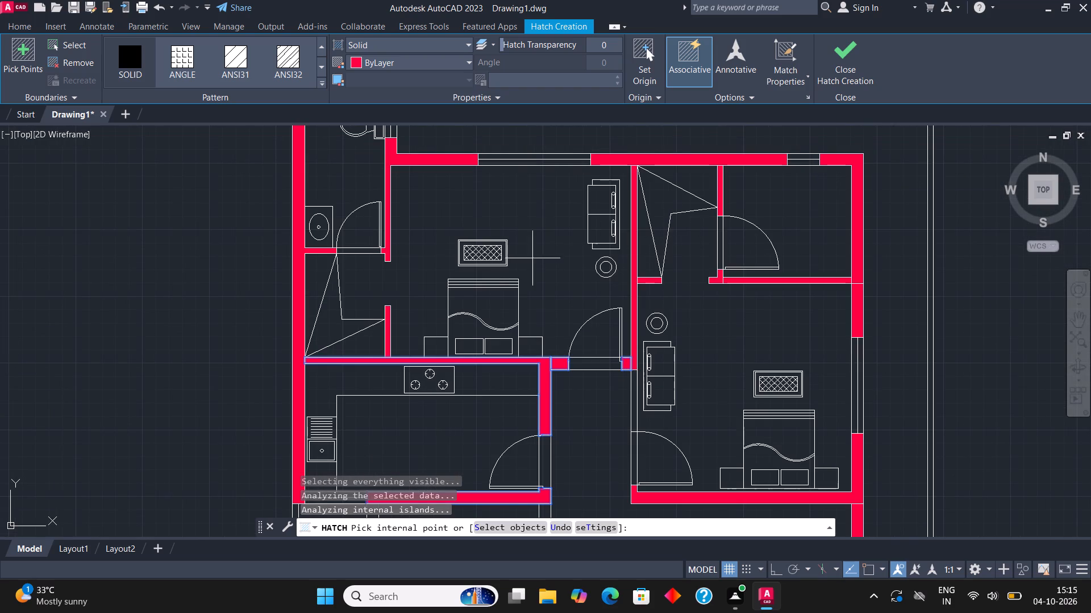
scroll(453, 249, down, 1)
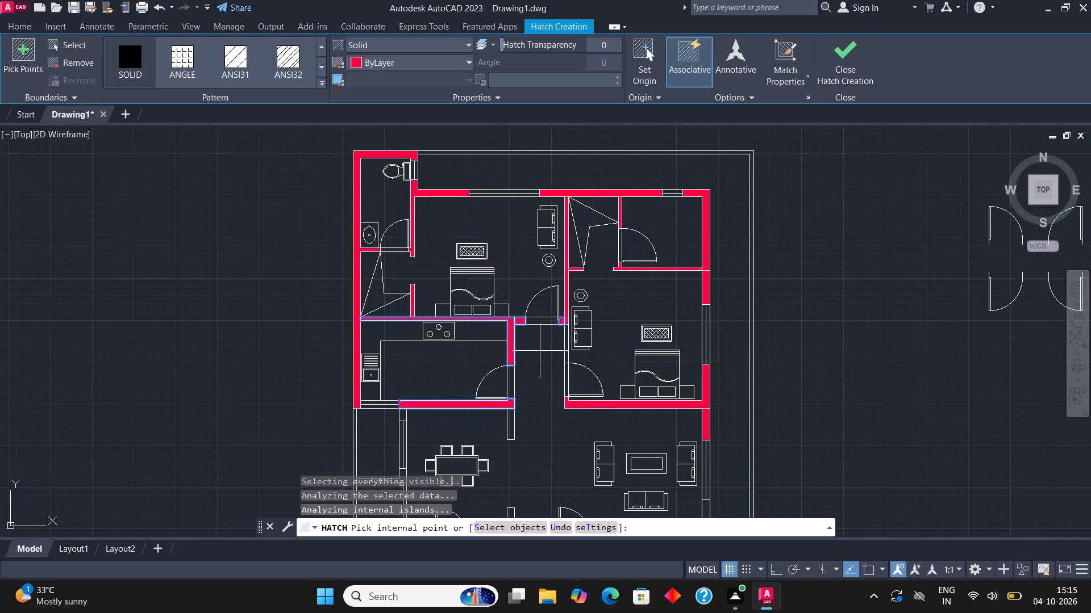
scroll(540, 350, up, 2)
click(603, 336)
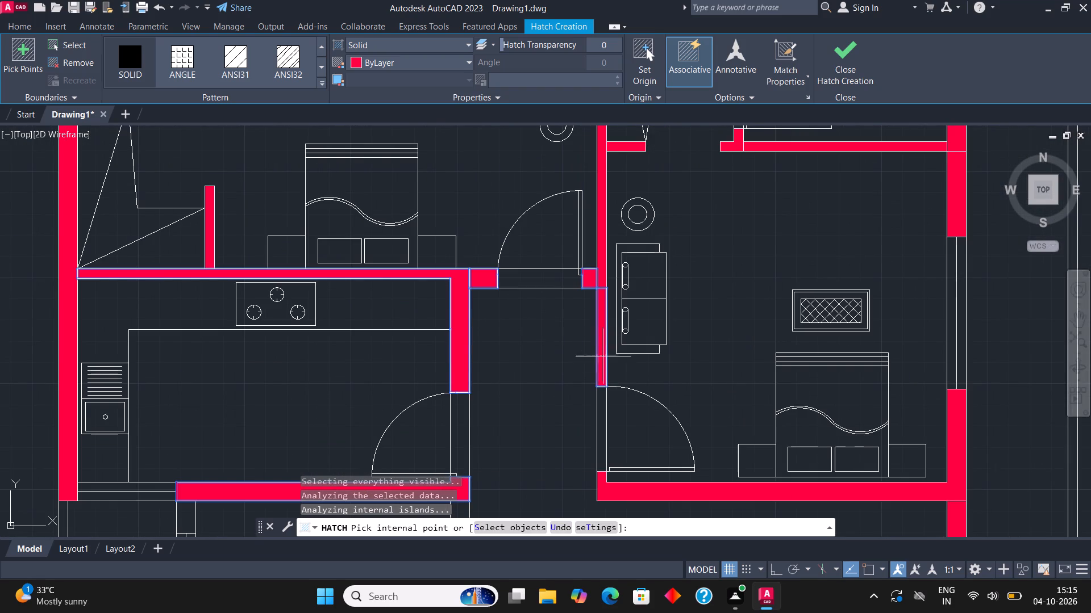
scroll(644, 269, down, 1)
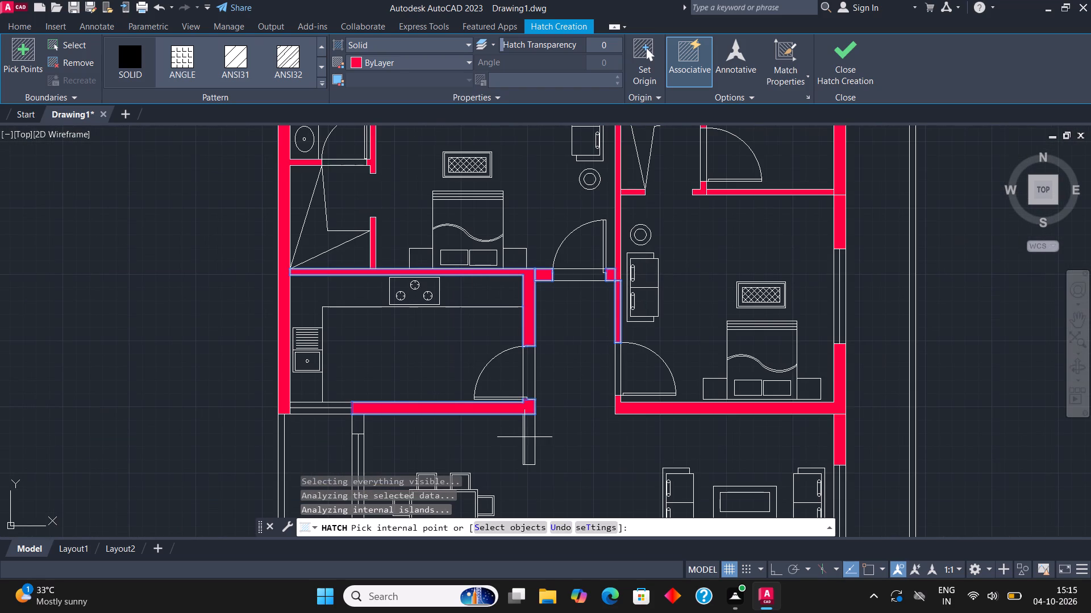
click(531, 434)
Add the wall pieces around the two windows of the open shaft west of the dining area to the solid hatch.
scroll(568, 296, down, 1)
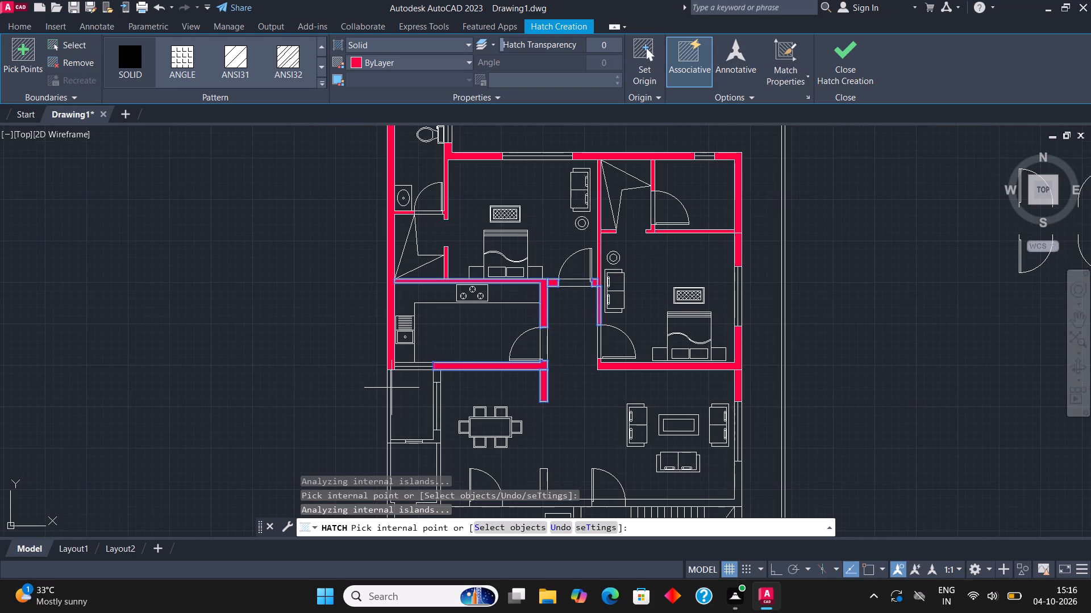
scroll(451, 376, up, 3)
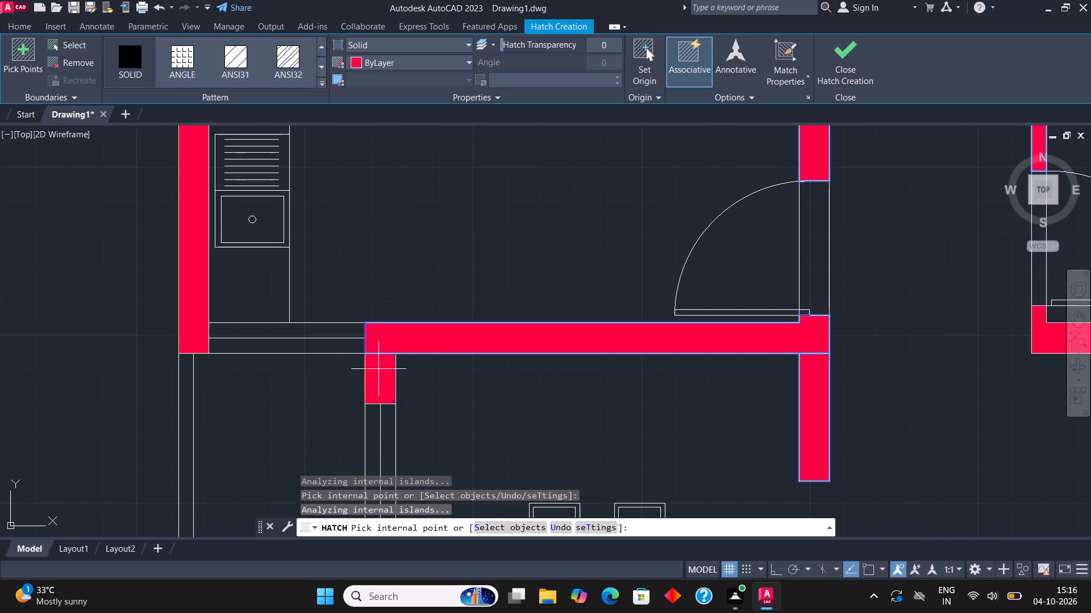
click(374, 369)
scroll(573, 234, down, 2)
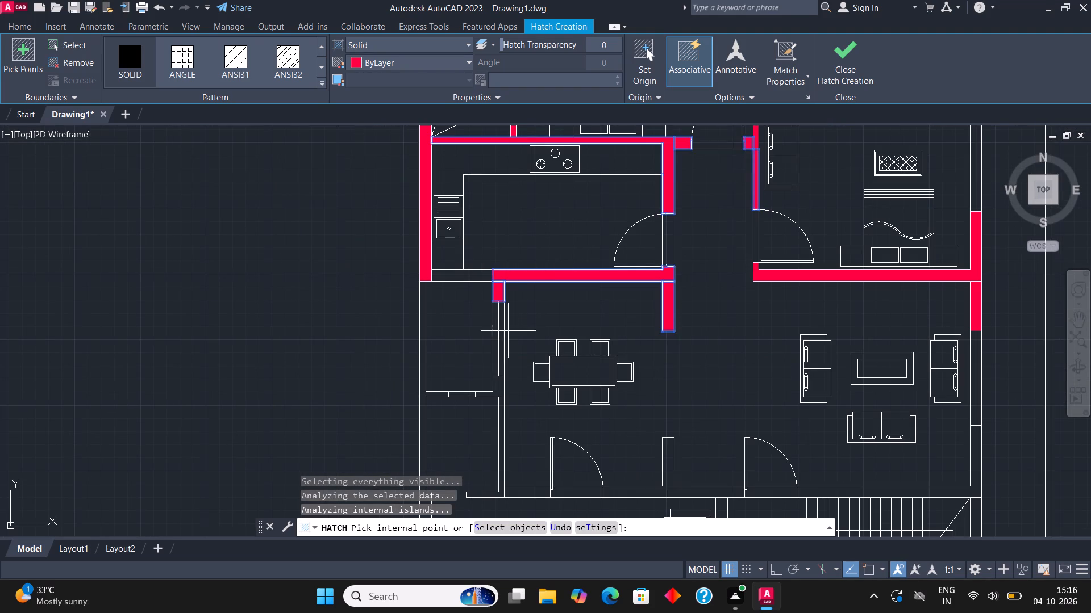
scroll(453, 397, up, 1)
click(427, 391)
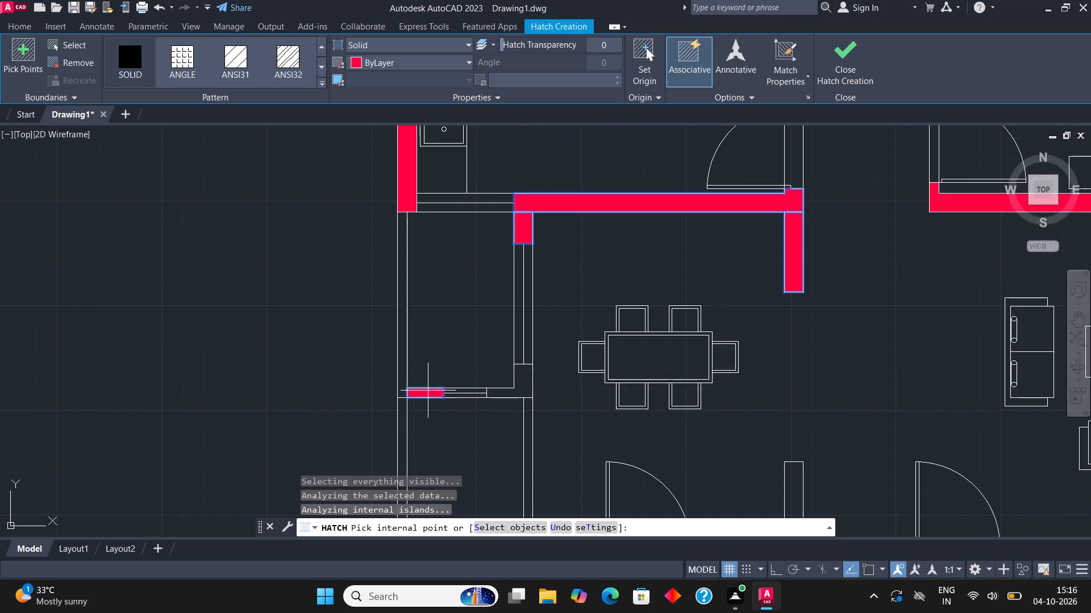
click(521, 389)
Solid-hatch the small west room's east and west walls, the dining's south wall up to its door, and the front sitting room's upper west wall.
scroll(517, 254, down, 1)
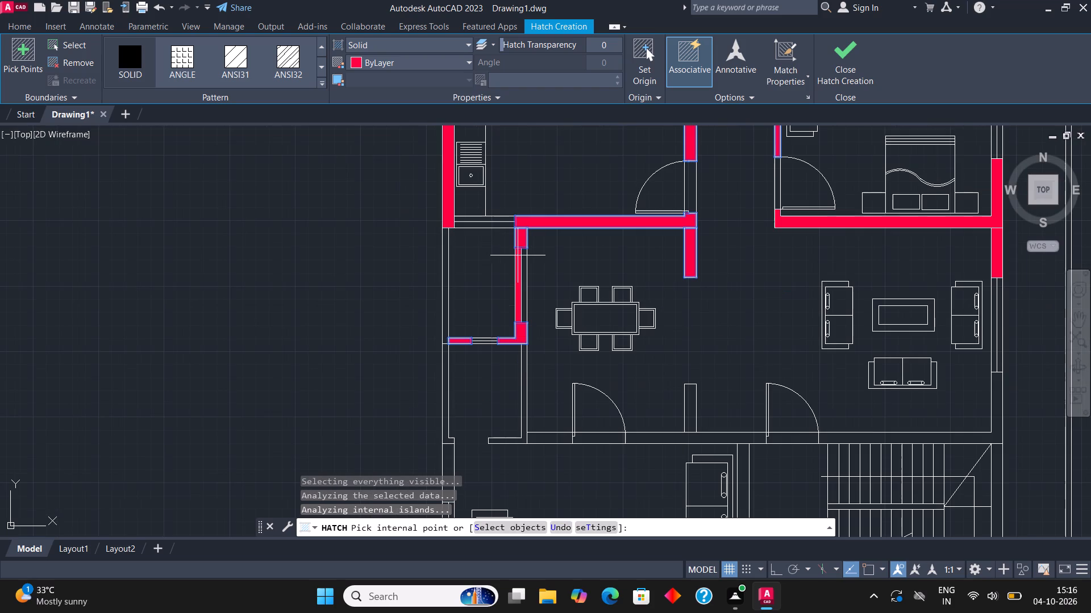
scroll(520, 404, up, 1)
click(526, 375)
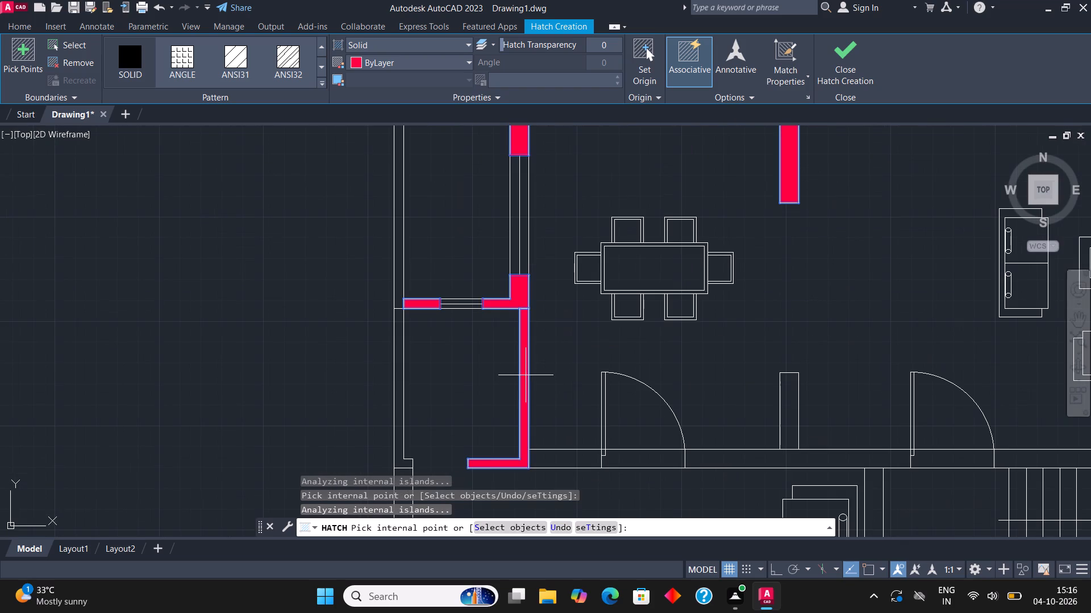
click(552, 460)
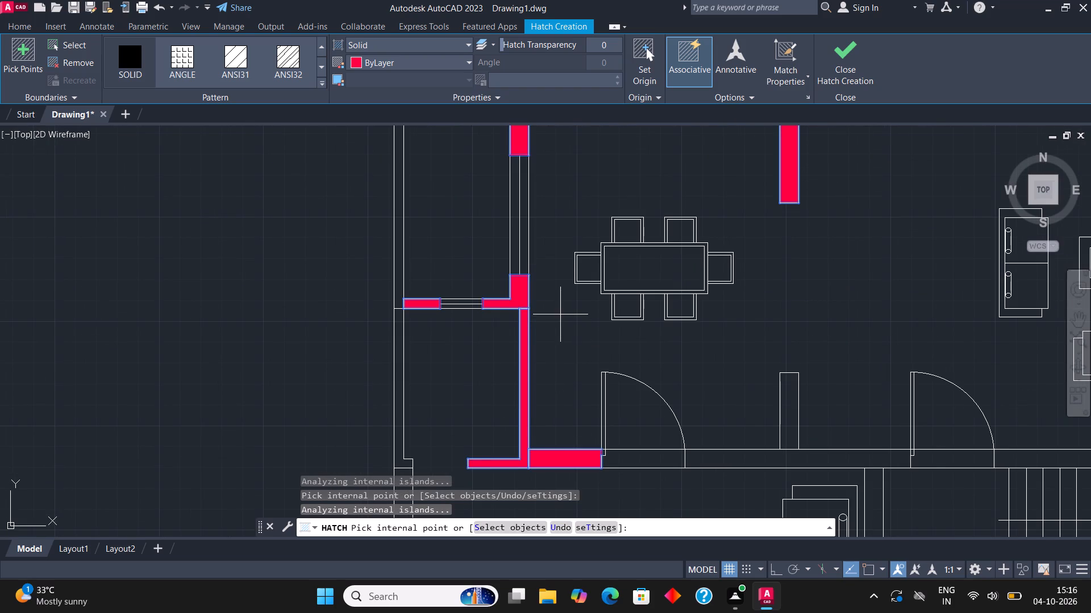
scroll(560, 315, down, 2)
scroll(492, 355, up, 3)
click(499, 333)
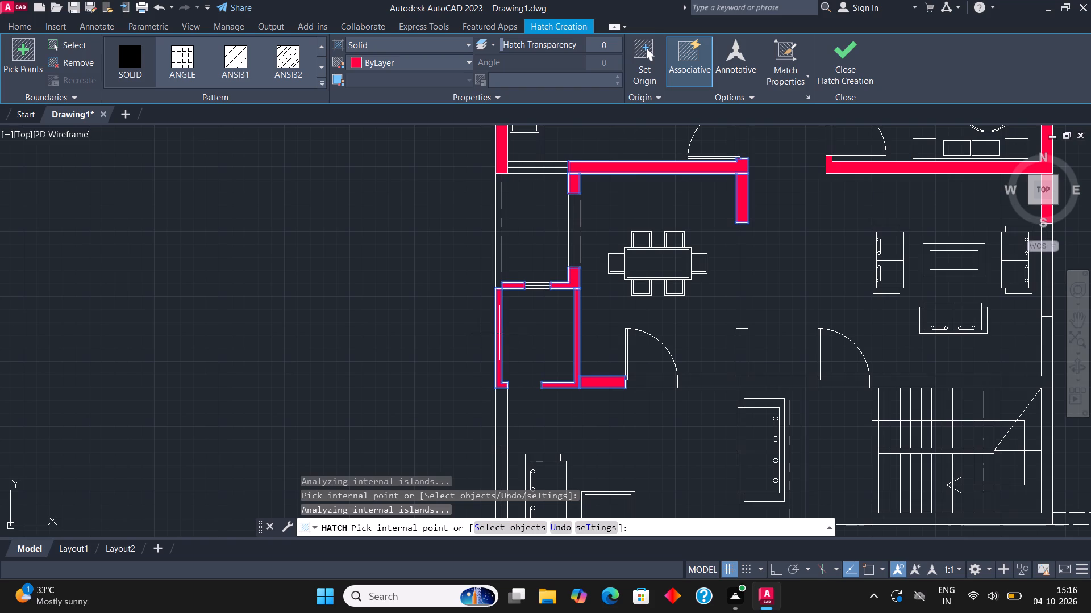
click(499, 410)
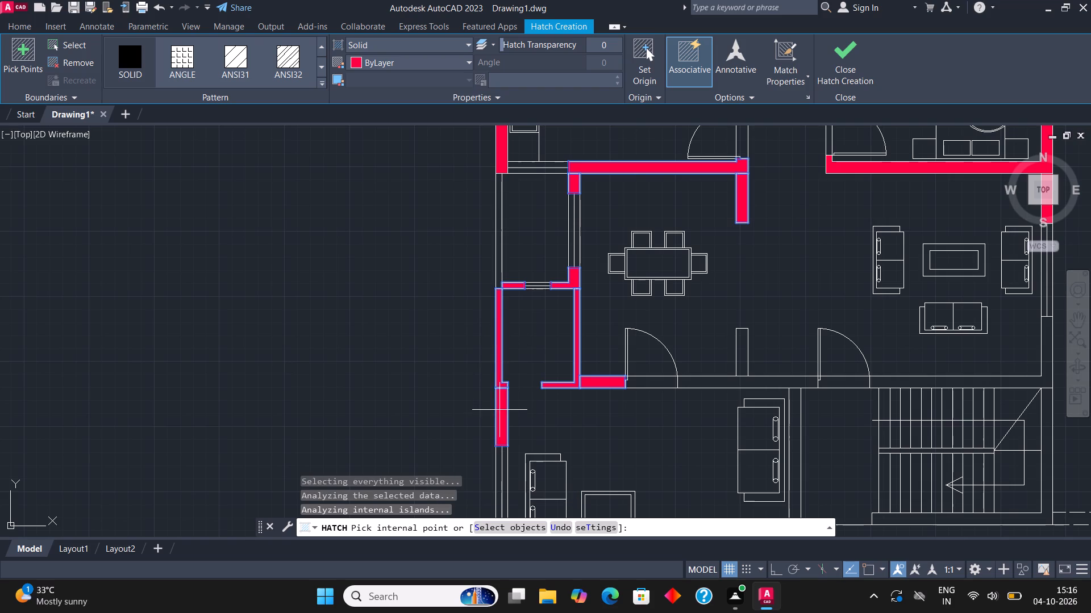
Extend the solid hatch to the rest of the dining and living south wall, its stub, and the walls around the staircase.
click(713, 384)
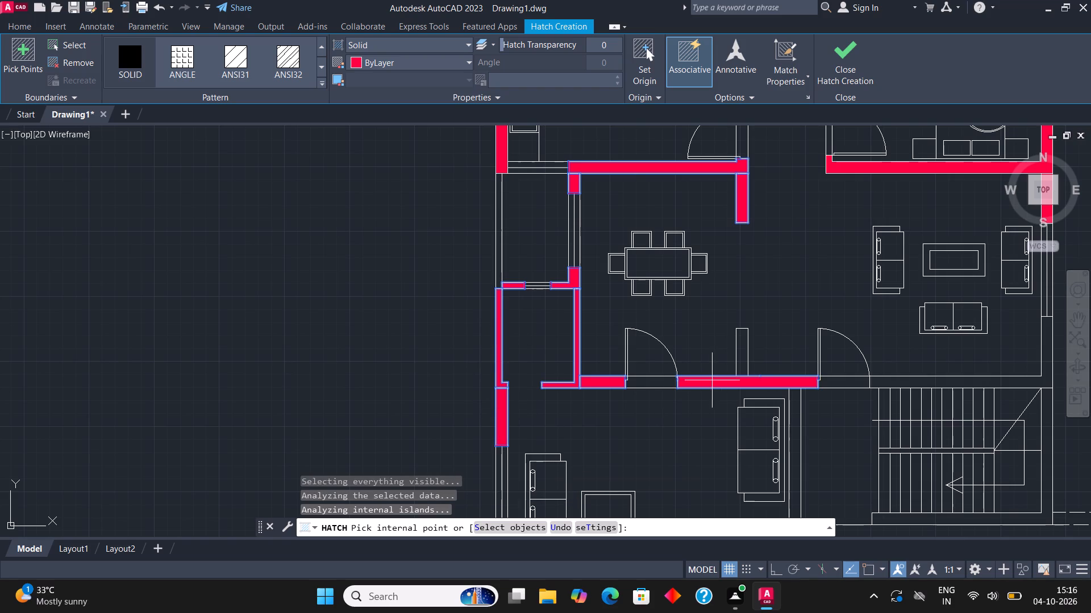
scroll(585, 405, down, 1)
scroll(669, 379, up, 3)
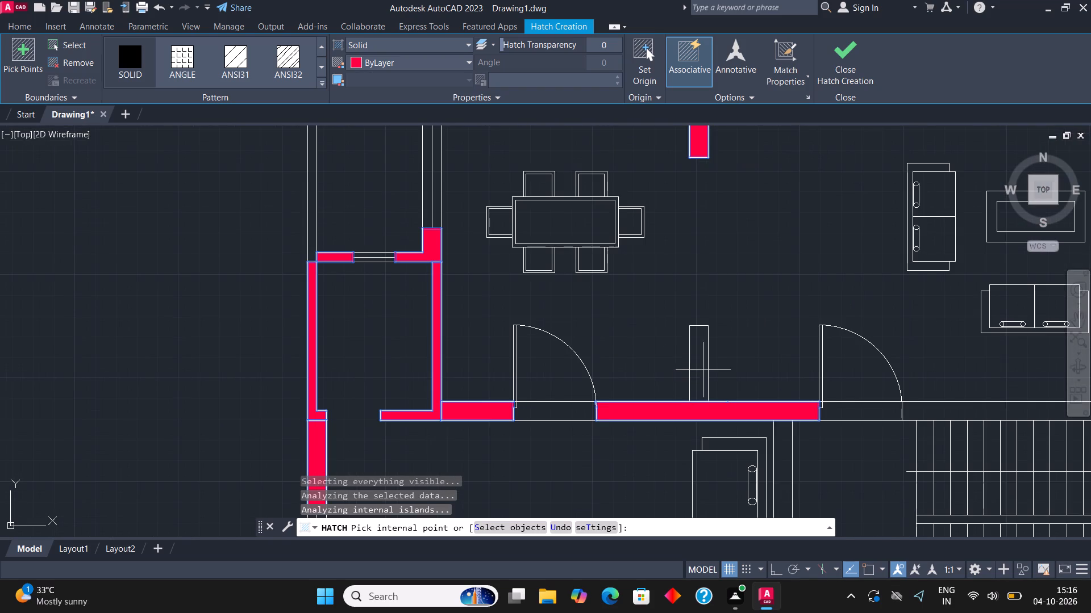
click(694, 363)
scroll(234, 274, down, 3)
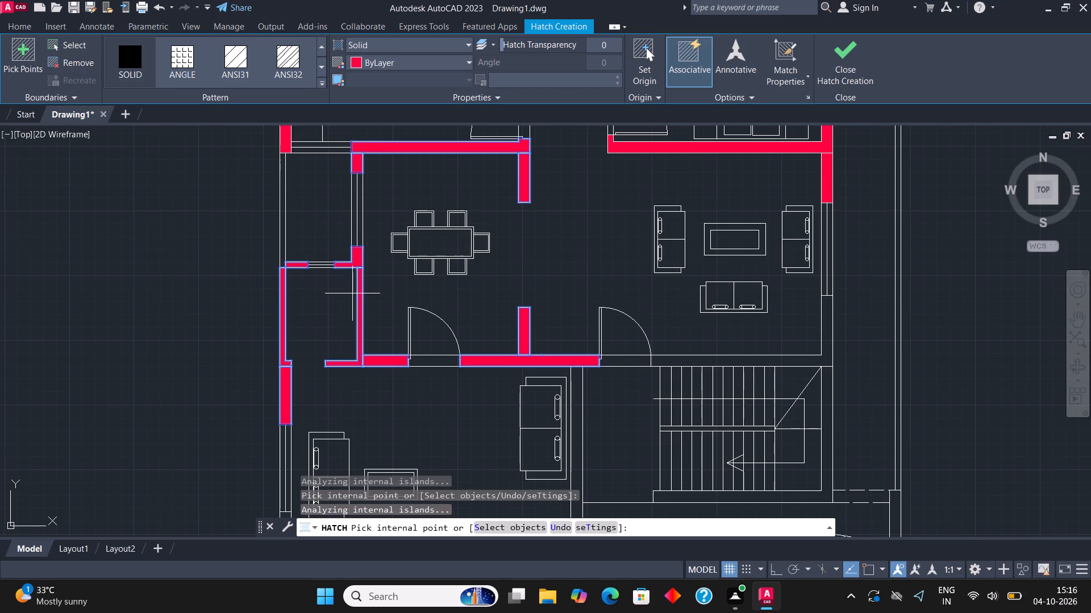
scroll(356, 300, down, 1)
scroll(580, 329, up, 1)
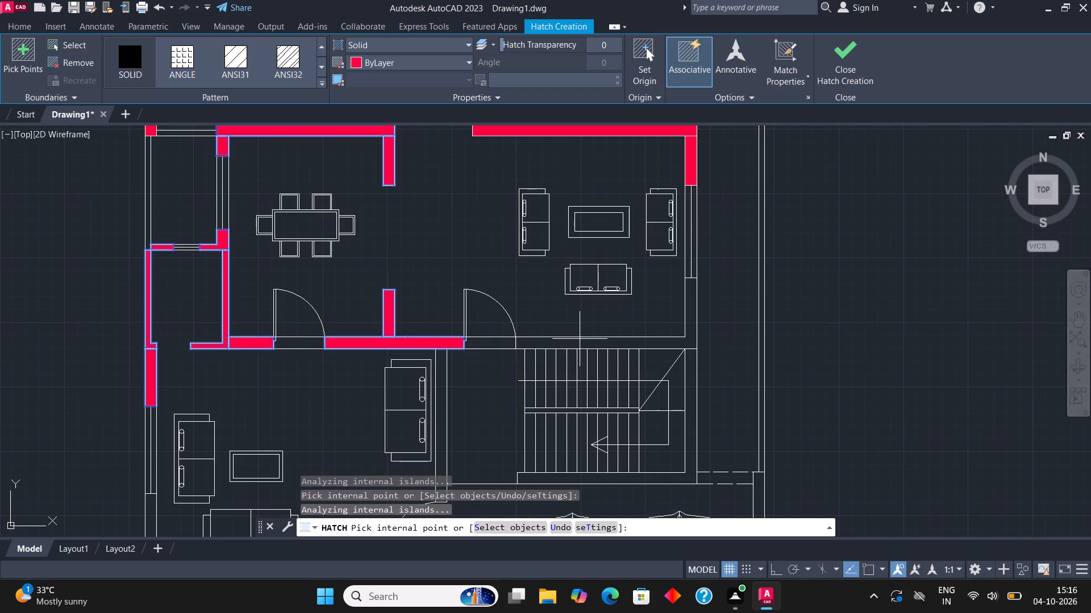
click(578, 341)
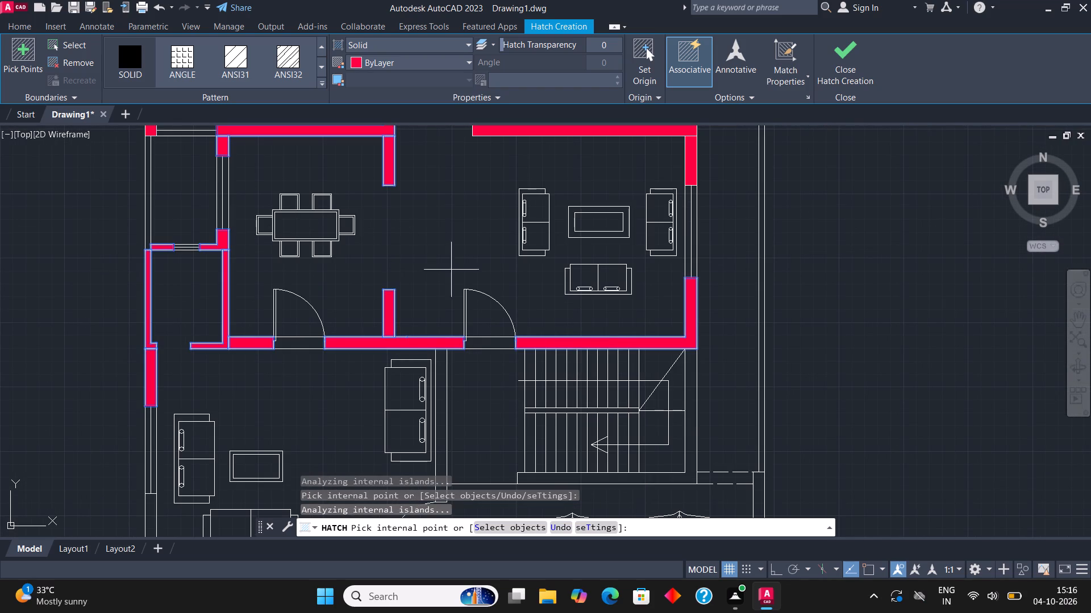
scroll(691, 400, up, 1)
click(689, 396)
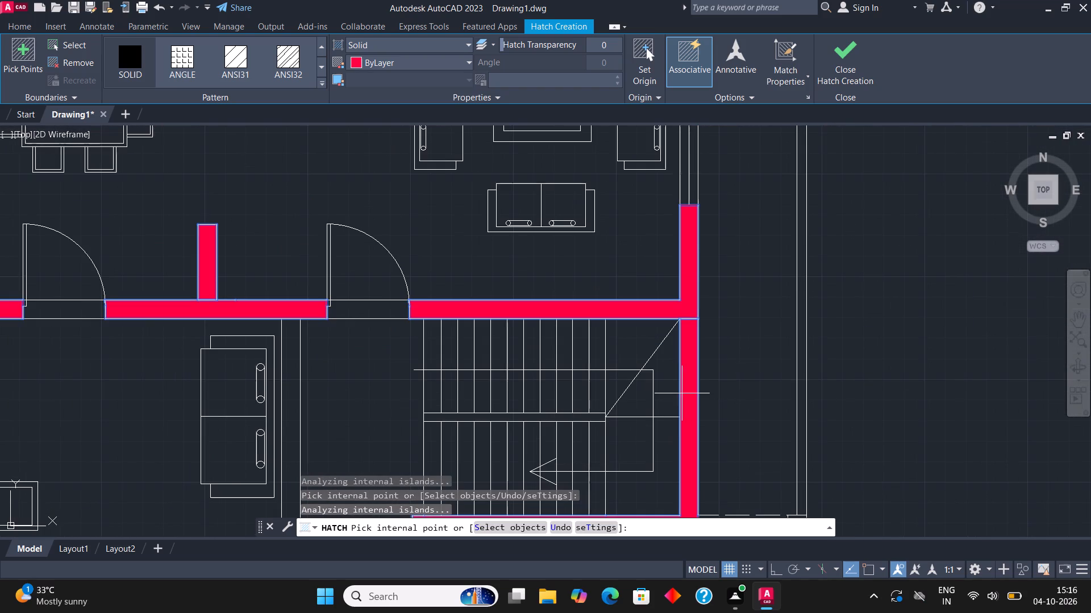
Solid-hatch the front sitting room's southeast and southwest corner walls and its east wall beside the staircase.
scroll(596, 310, down, 2)
scroll(603, 357, down, 1)
middle_drag(599, 412, 676, 349)
scroll(542, 418, up, 3)
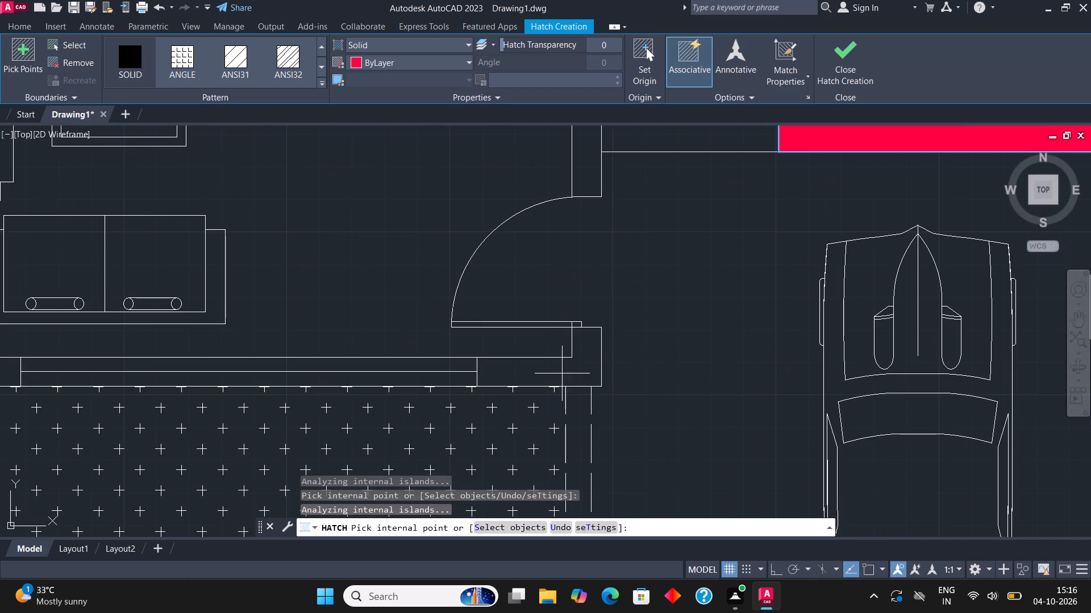
click(562, 373)
scroll(585, 373, down, 5)
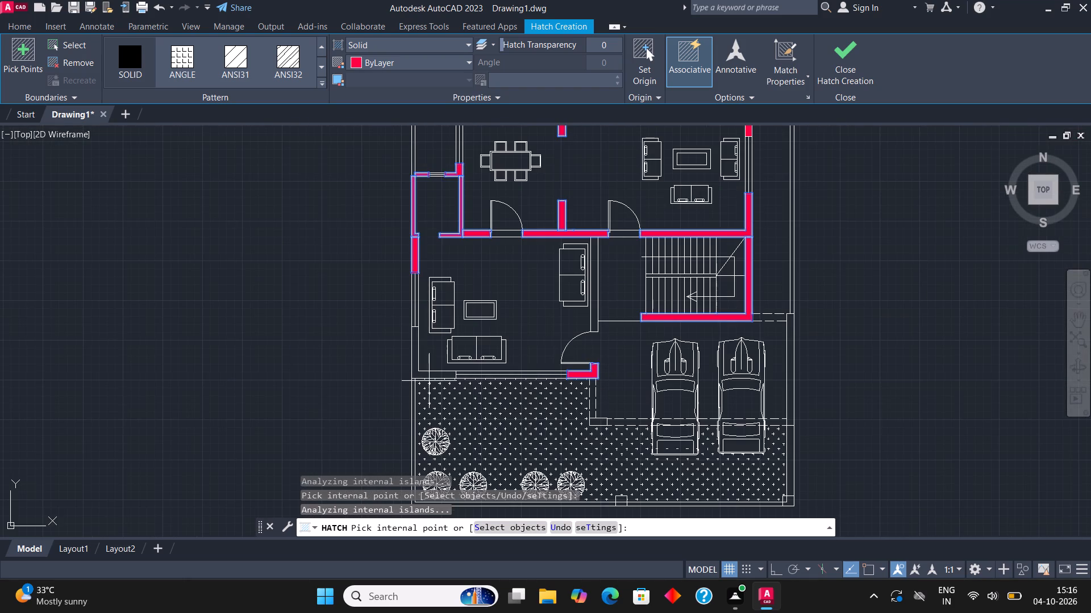
scroll(428, 377, up, 4)
click(428, 374)
scroll(427, 378, down, 4)
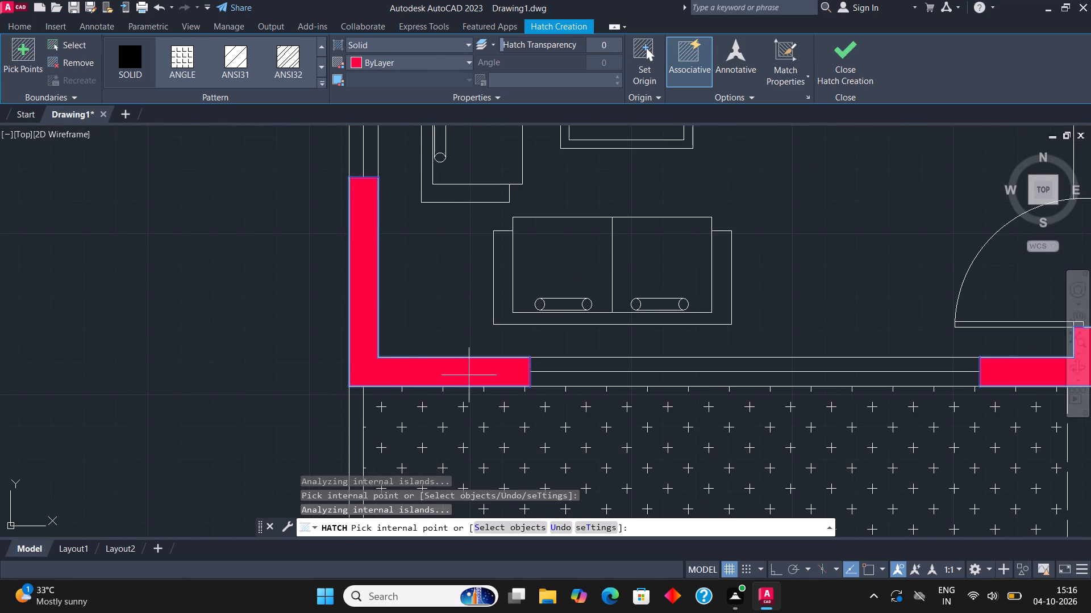
scroll(472, 385, down, 3)
scroll(709, 233, up, 2)
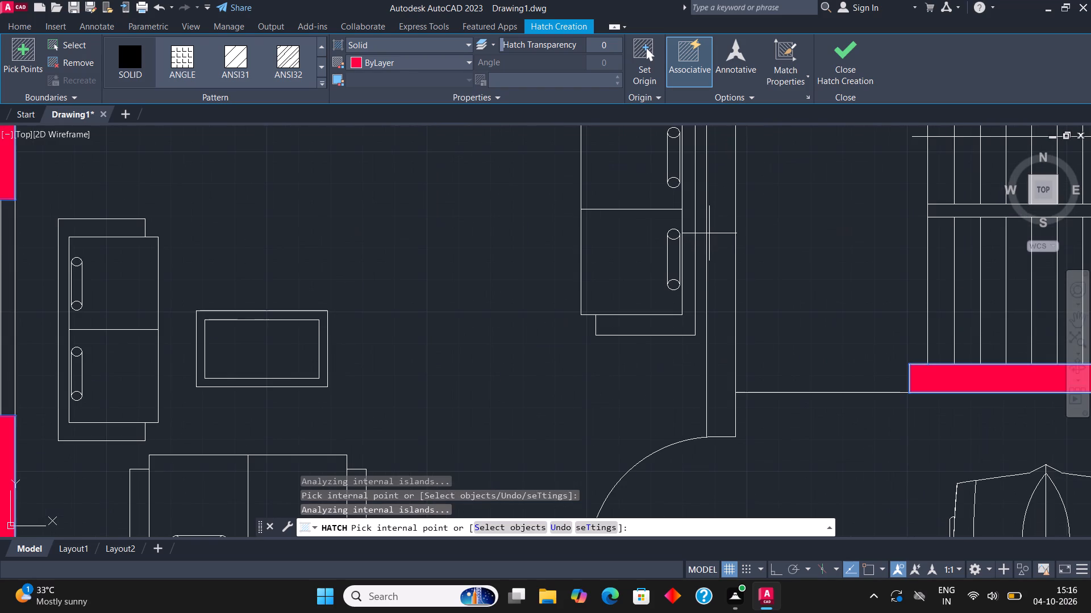
click(723, 279)
Add the east boundary wall segment beside the parked cars to the solid hatch.
scroll(545, 419, down, 4)
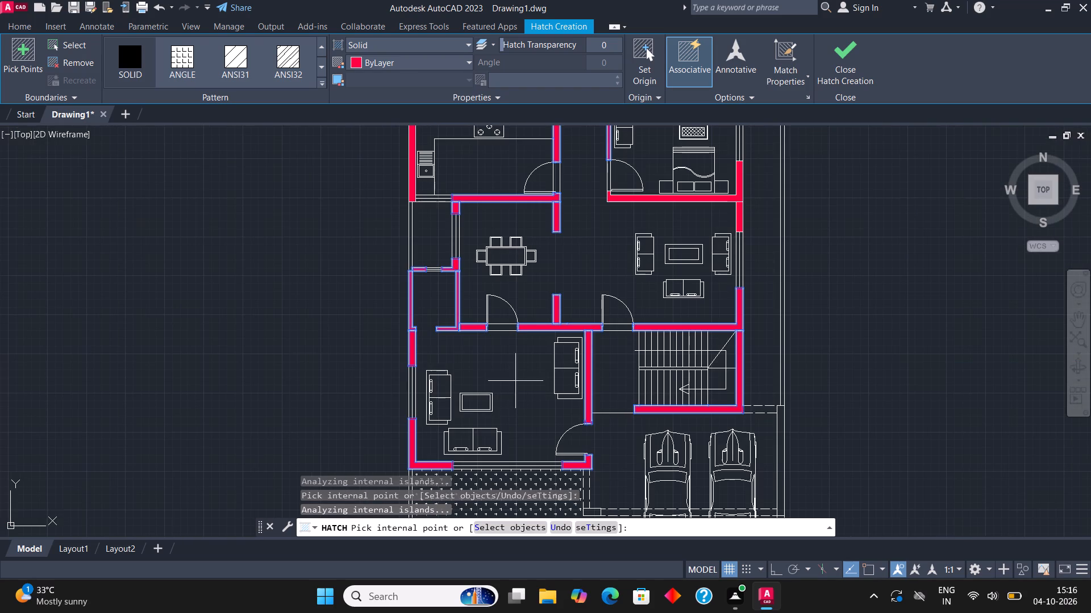
middle_drag(669, 336, 565, 291)
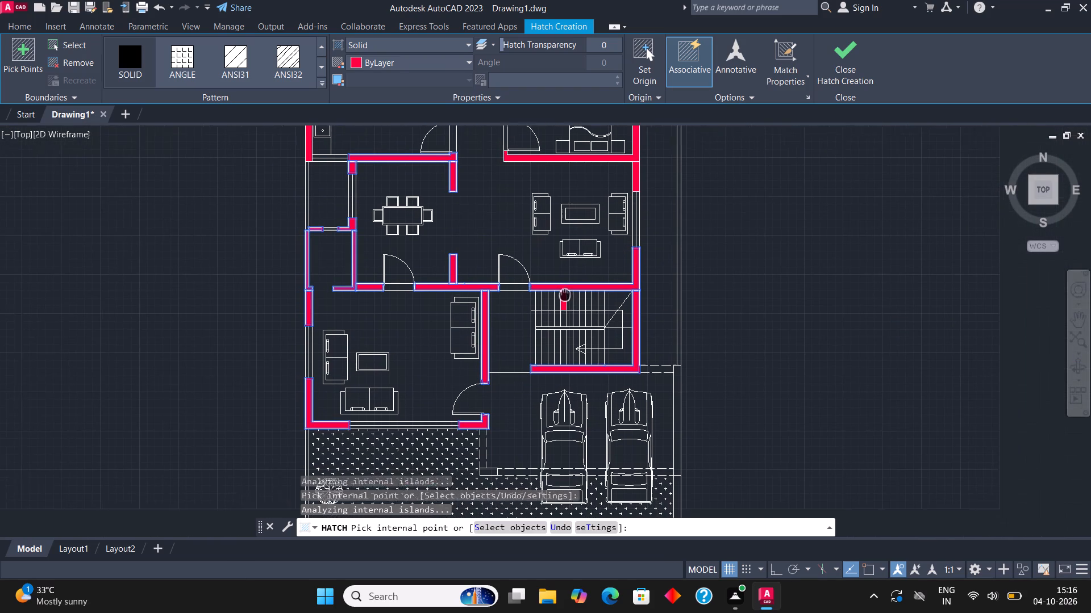
middle_drag(565, 291, 563, 284)
scroll(667, 432, up, 1)
click(676, 398)
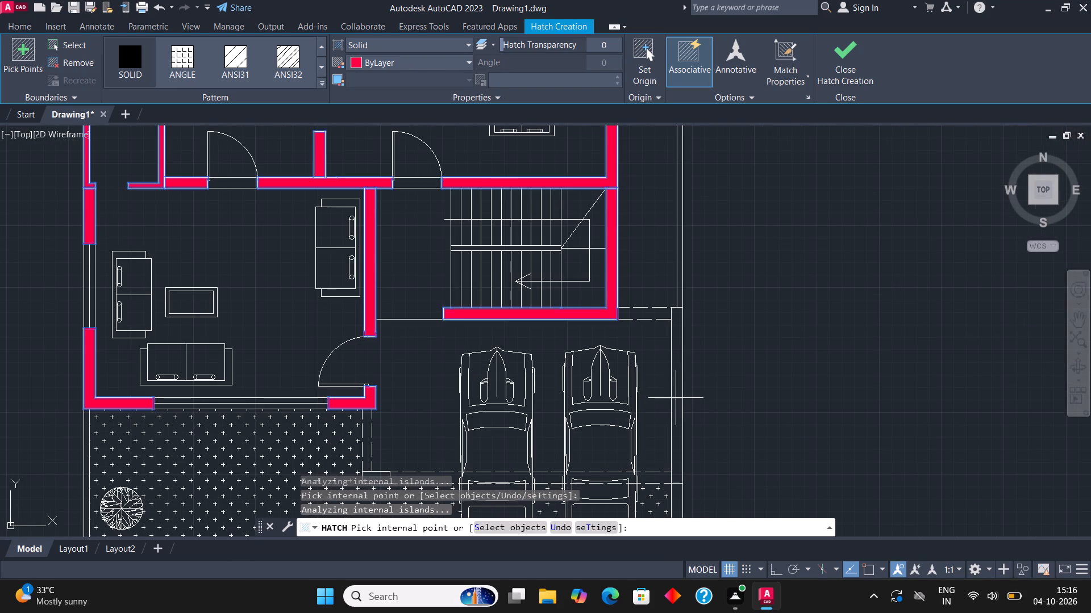
Solid-hatch the southeast corner pillar and the middle pillar of the south boundary wall, and finish the hatch.
scroll(670, 250, down, 3)
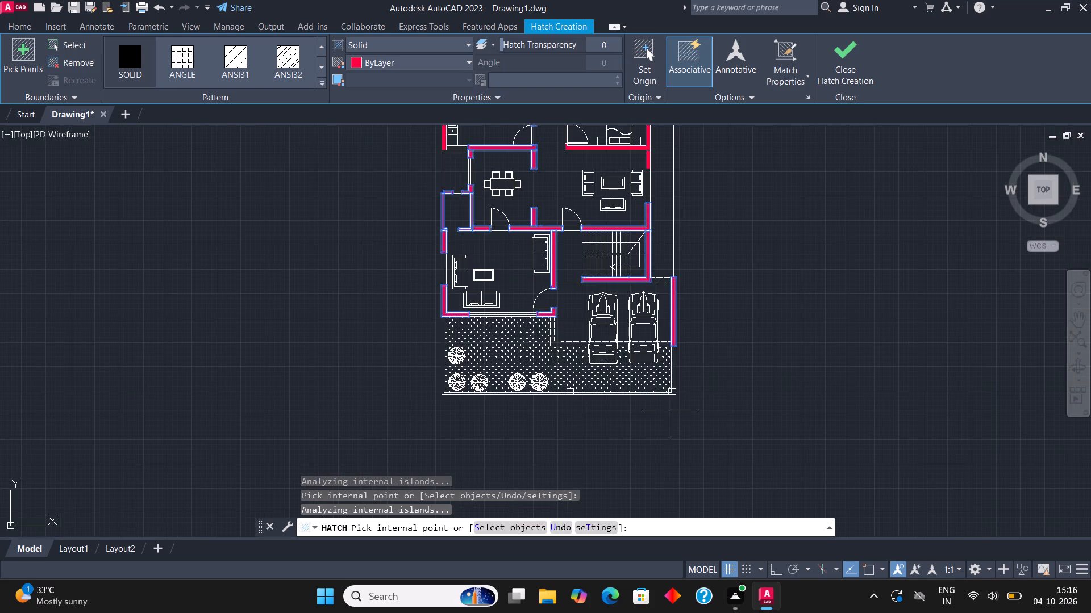
scroll(663, 398, up, 4)
click(716, 370)
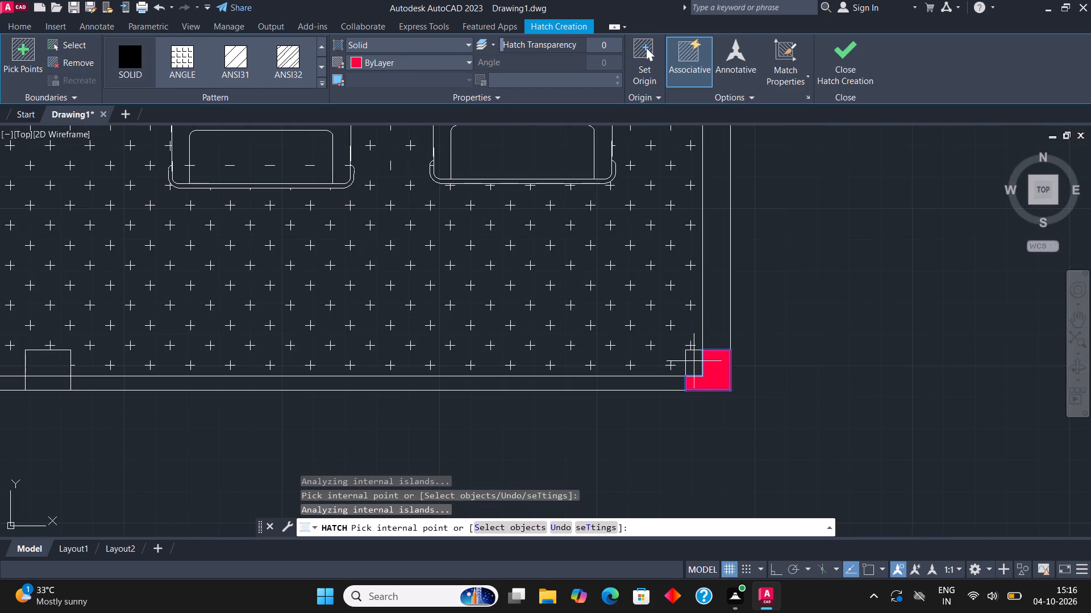
click(692, 359)
scroll(726, 418, down, 3)
scroll(471, 396, up, 3)
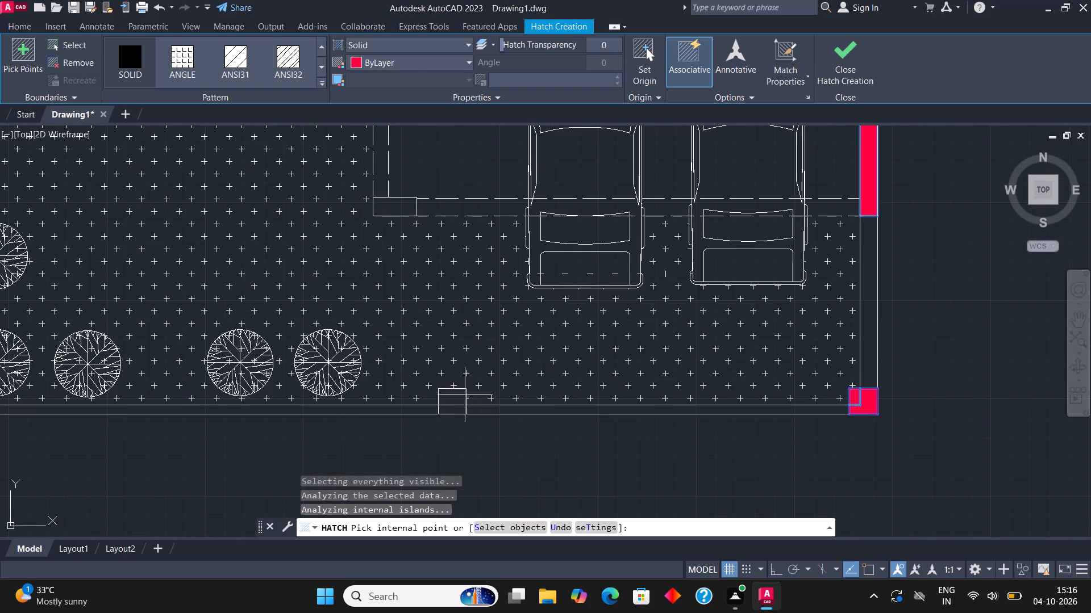
click(450, 396)
scroll(450, 402, up, 2)
click(450, 415)
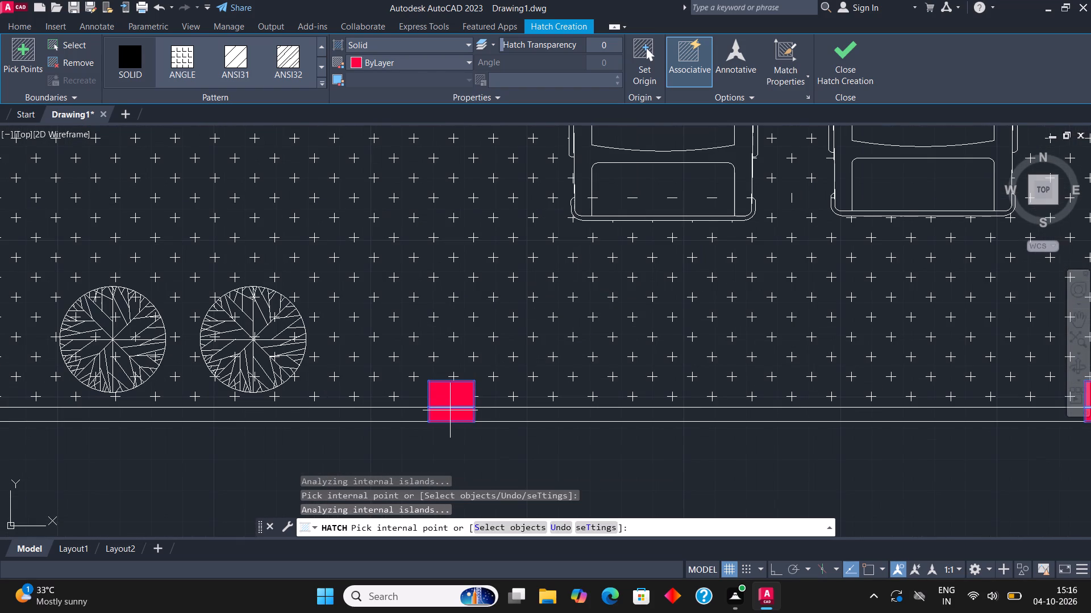
scroll(590, 398, down, 4)
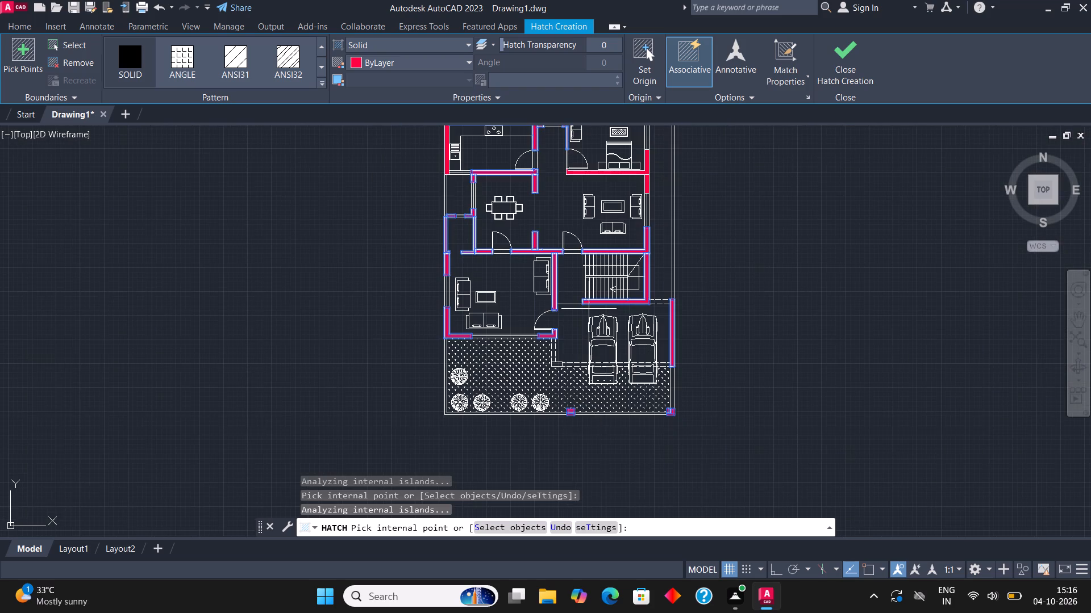
middle_drag(589, 310, 594, 355)
scroll(572, 366, up, 2)
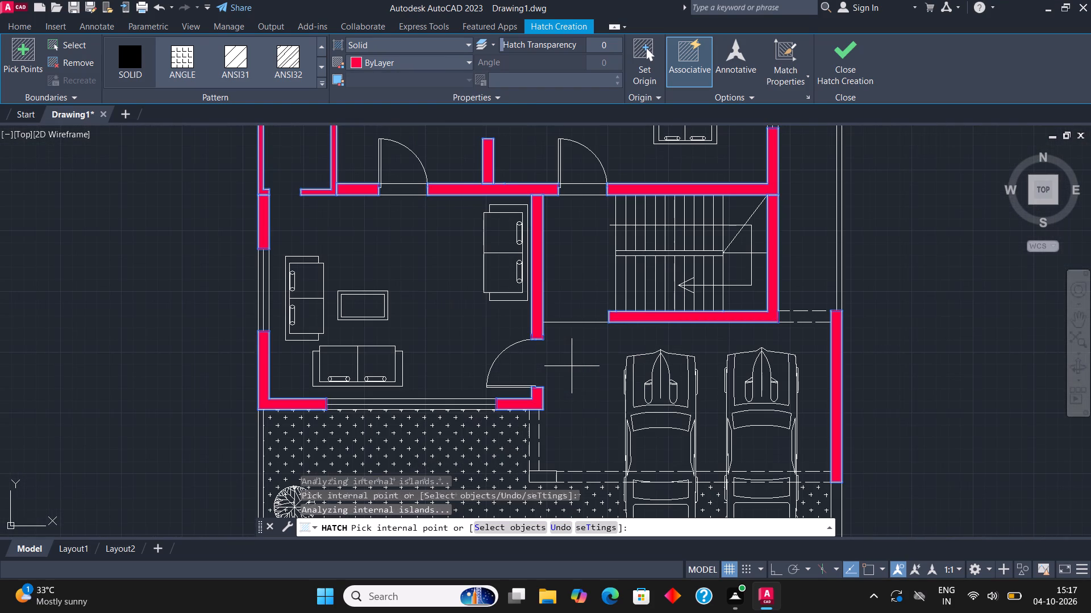
middle_drag(577, 330, 561, 394)
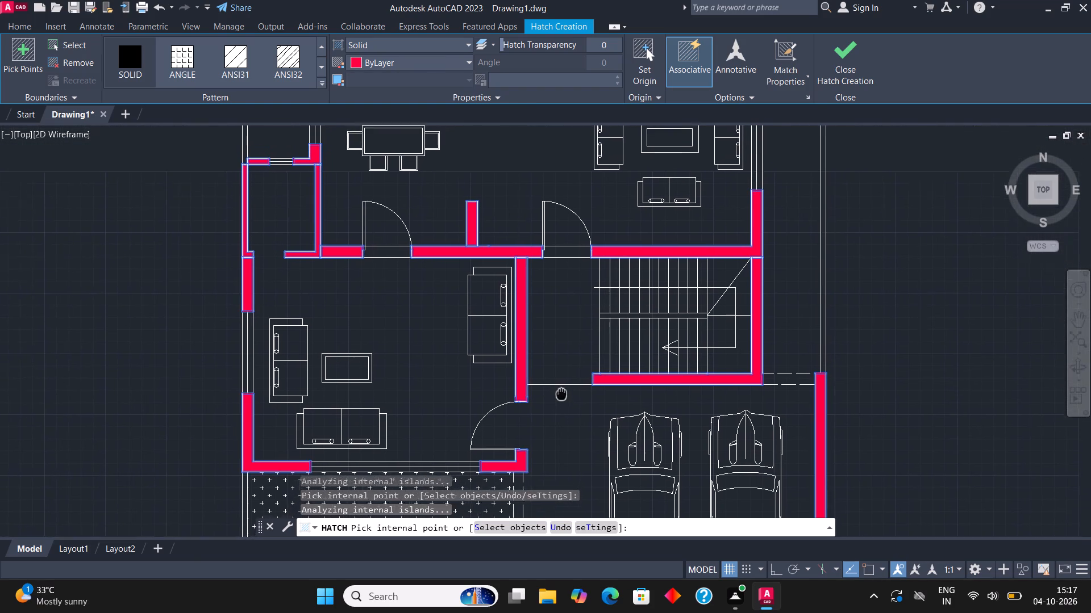
middle_drag(561, 394, 545, 423)
click(853, 66)
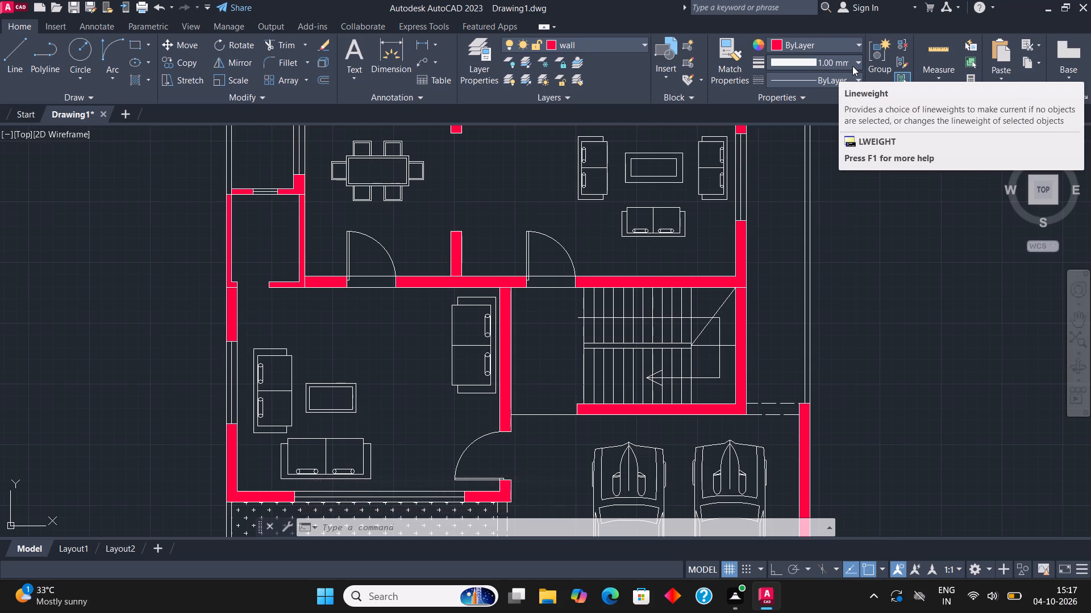
Trim the wall lines crossing the door openings of the kitchen, the east bedroom and the northwest bedroom.
middle_drag(690, 408, 643, 409)
scroll(643, 410, down, 1)
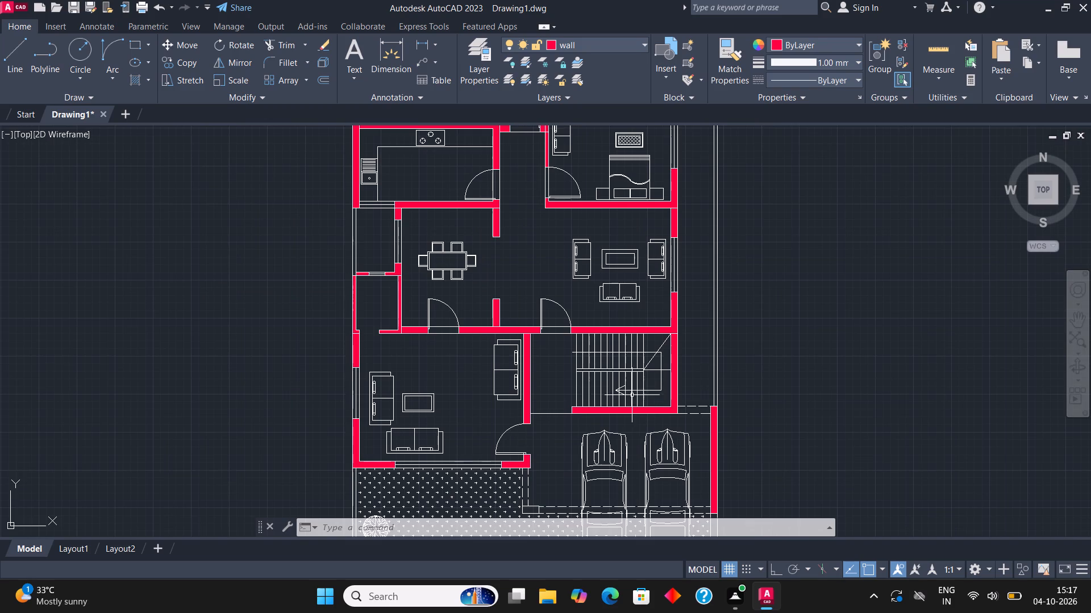
middle_drag(634, 391, 655, 389)
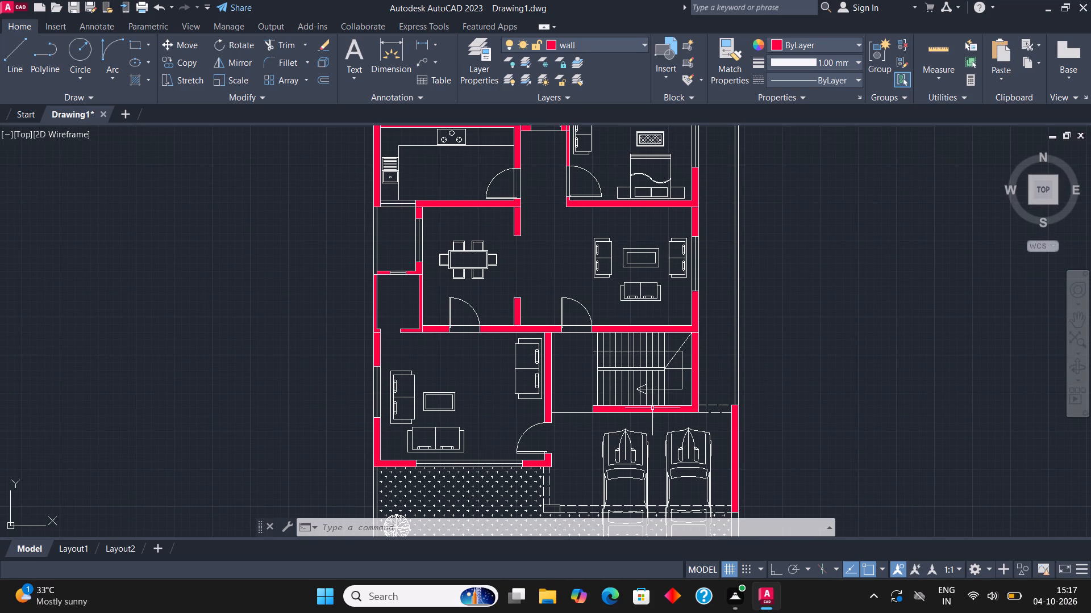
middle_drag(649, 351, 659, 406)
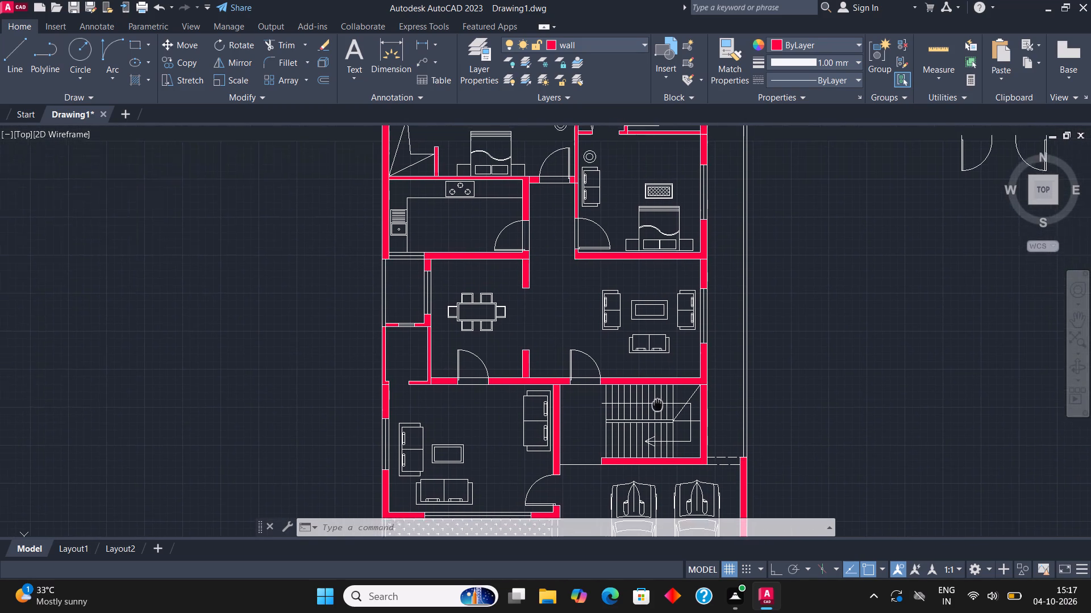
middle_drag(659, 406, 669, 472)
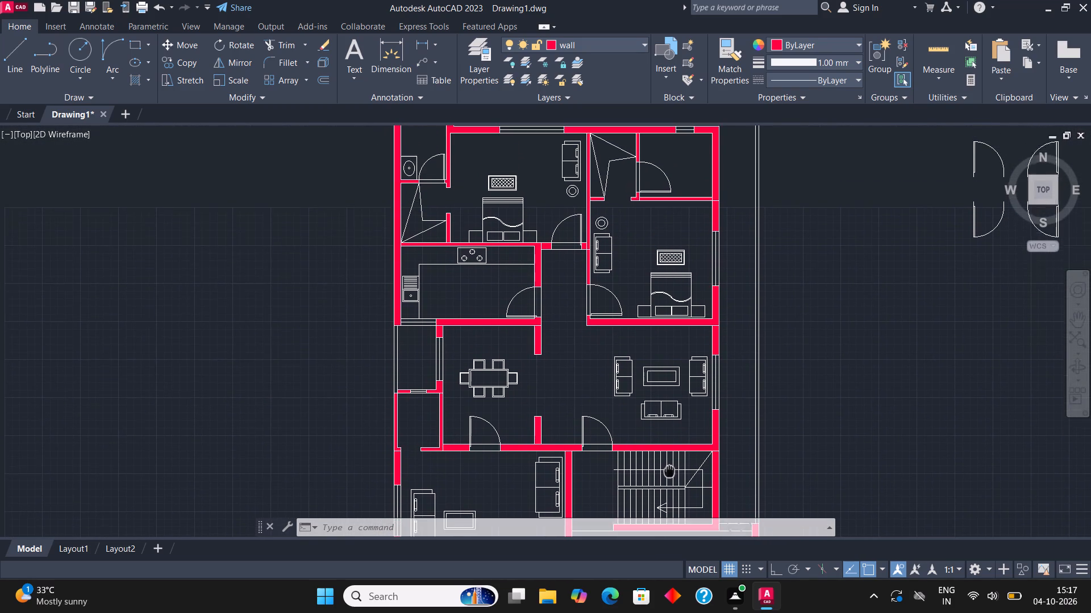
middle_drag(669, 472, 669, 518)
scroll(592, 342, up, 1)
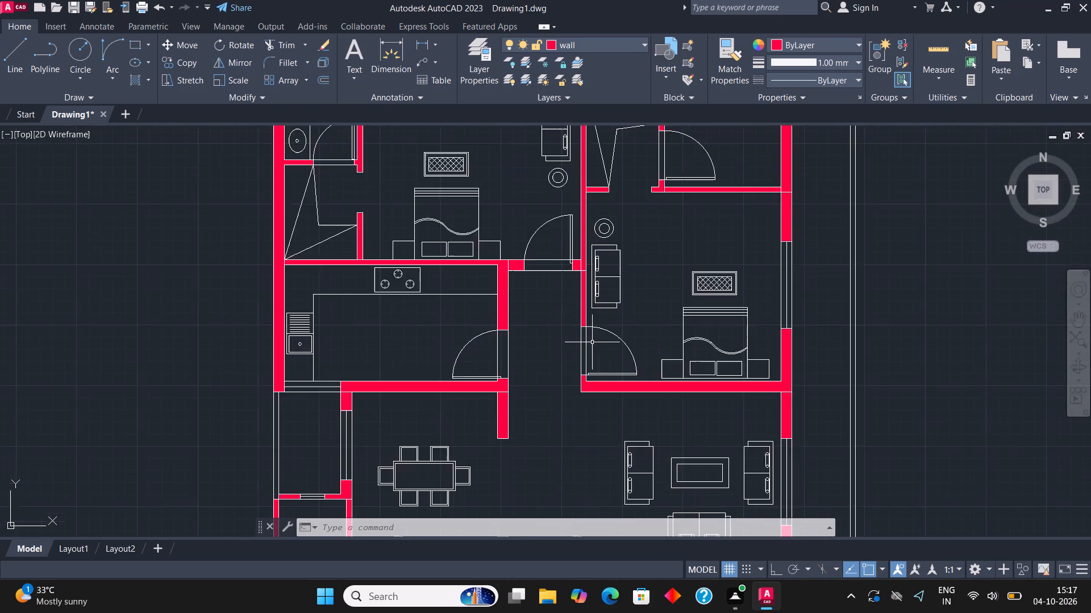
scroll(592, 342, up, 2)
click(282, 45)
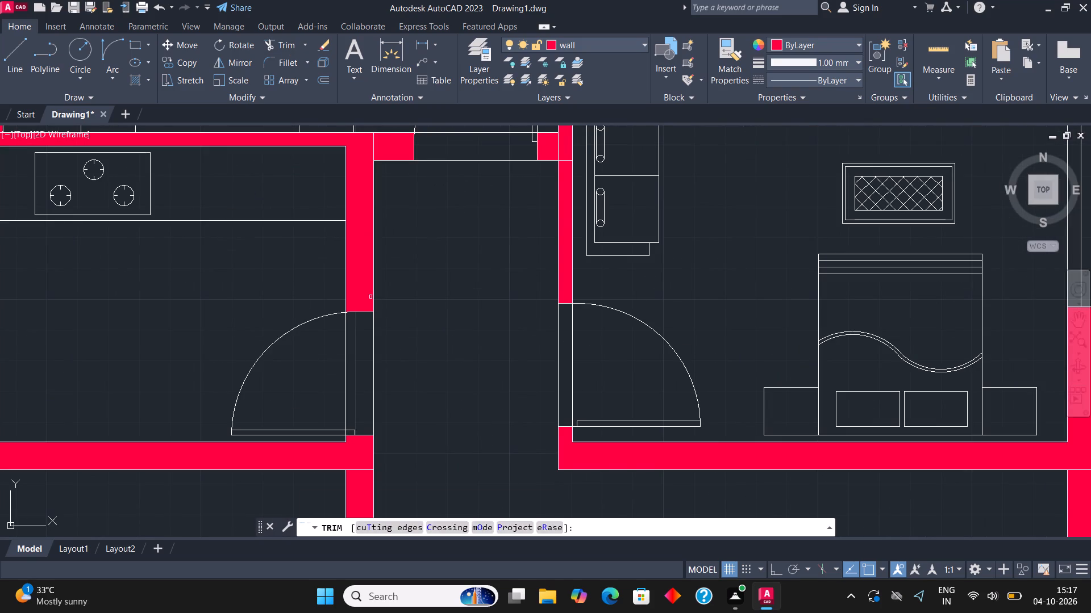
click(330, 366)
click(403, 368)
click(543, 375)
click(606, 372)
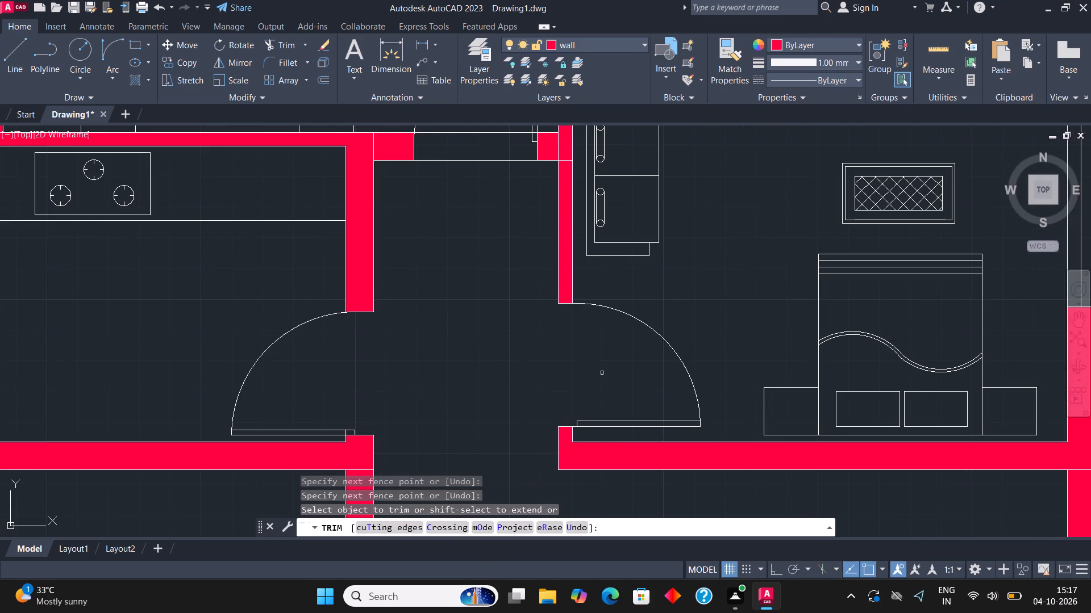
scroll(594, 387, down, 2)
click(545, 273)
click(547, 358)
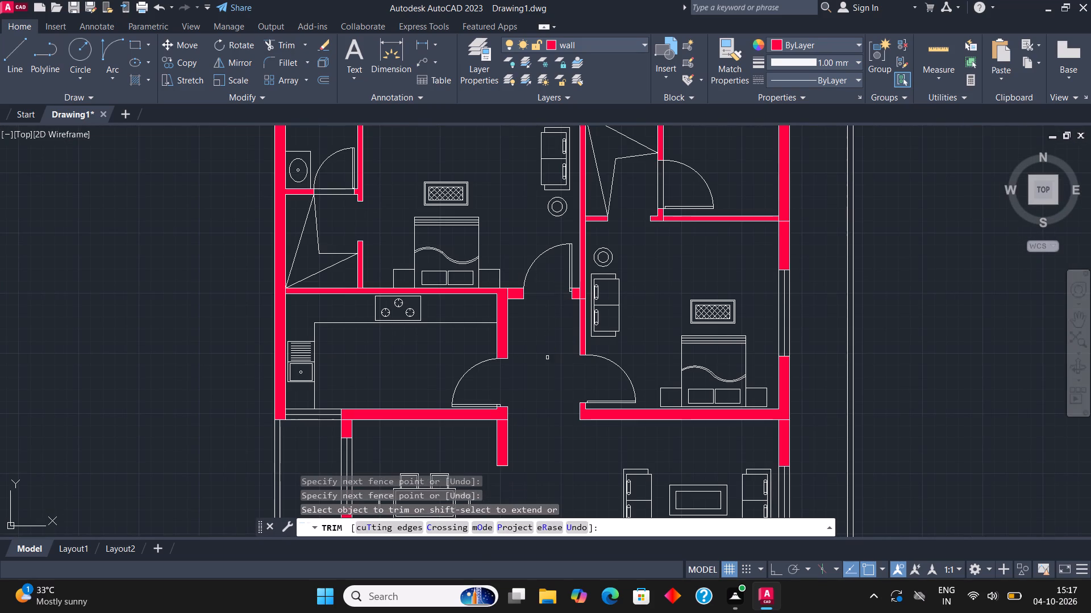
Trim the wall lines crossing the door openings of the northeast and northwest bathrooms.
scroll(547, 367, down, 2)
scroll(580, 288, up, 3)
click(597, 322)
click(637, 331)
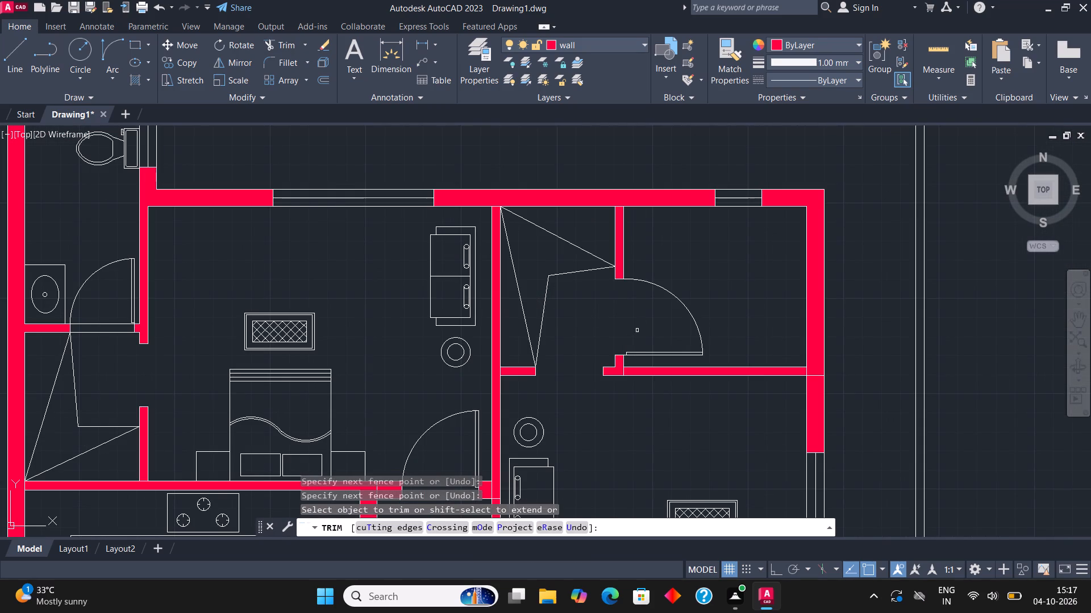
scroll(635, 324, down, 1)
scroll(303, 317, up, 2)
click(304, 316)
click(307, 398)
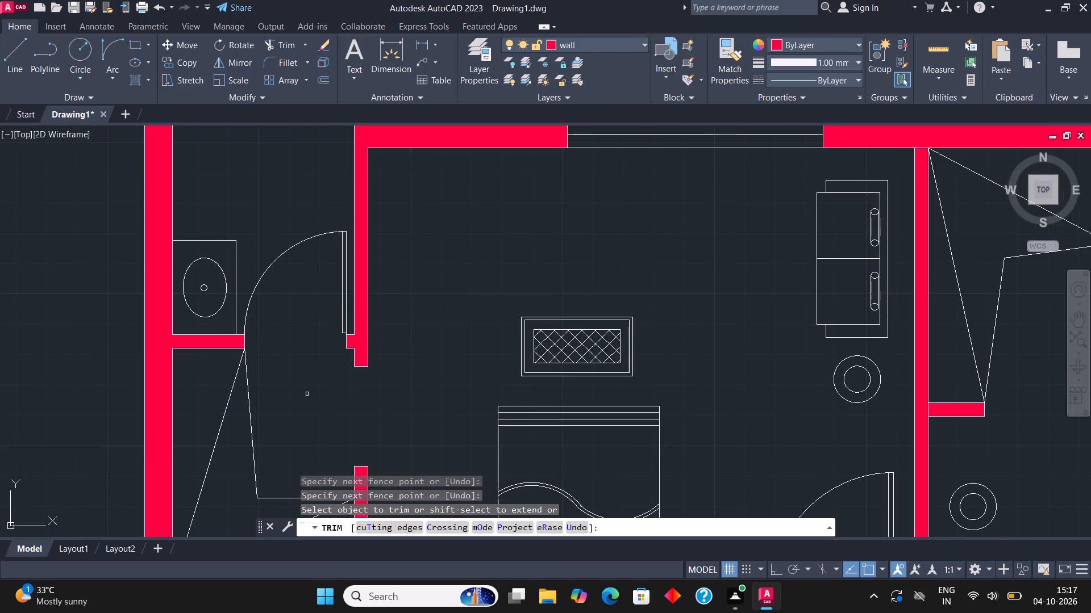
Trim the wall lines crossing the two door openings in the dining and living south wall, and end trimming.
scroll(308, 378, down, 2)
scroll(613, 194, down, 1)
scroll(520, 194, down, 1)
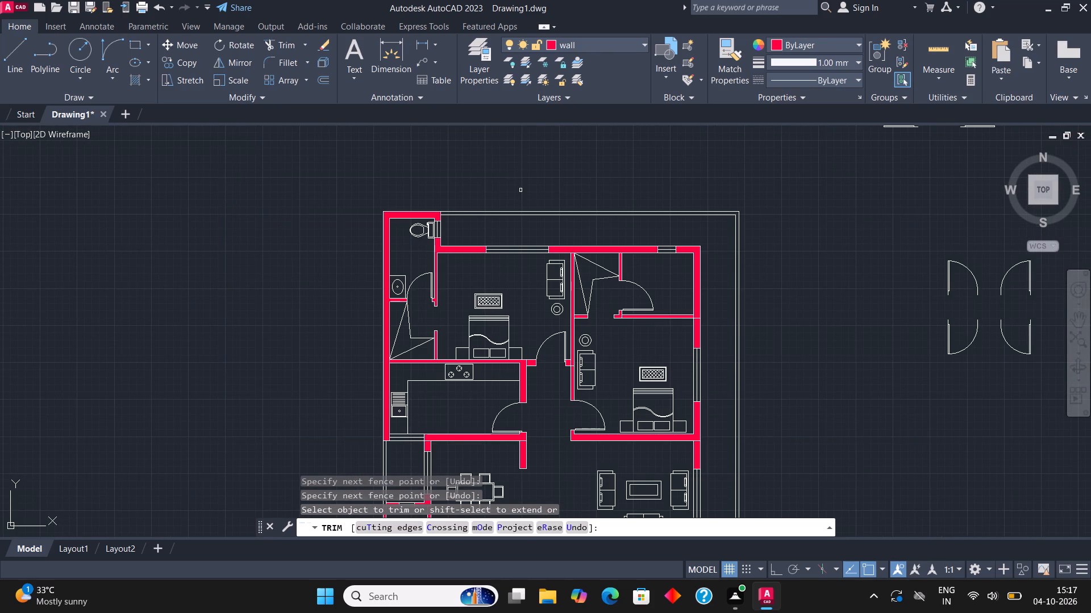
scroll(520, 190, down, 1)
scroll(547, 356, up, 1)
scroll(489, 336, up, 3)
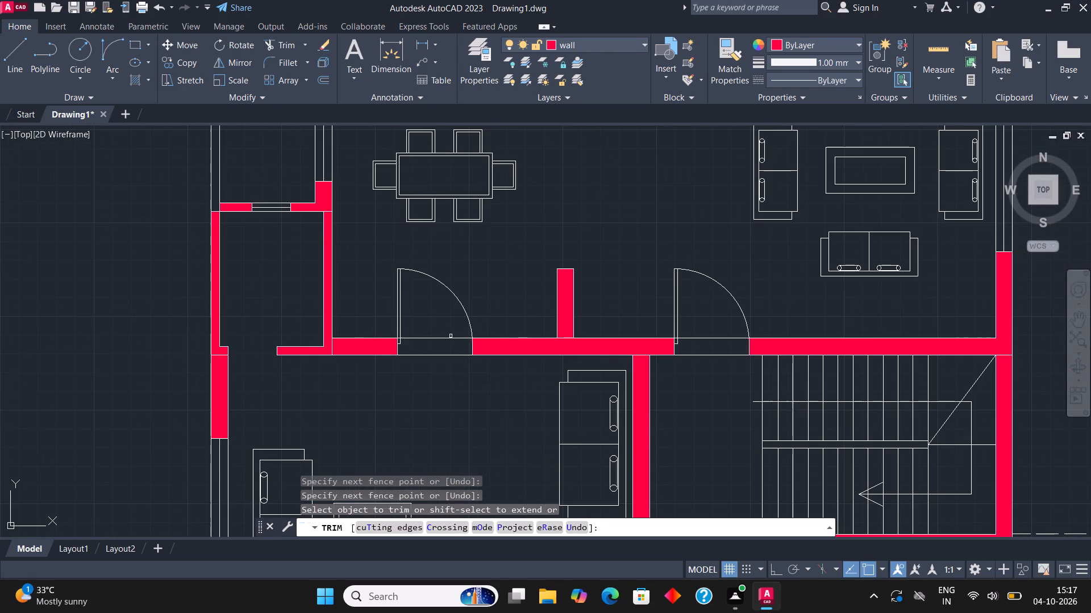
click(436, 331)
click(436, 372)
click(707, 332)
click(708, 384)
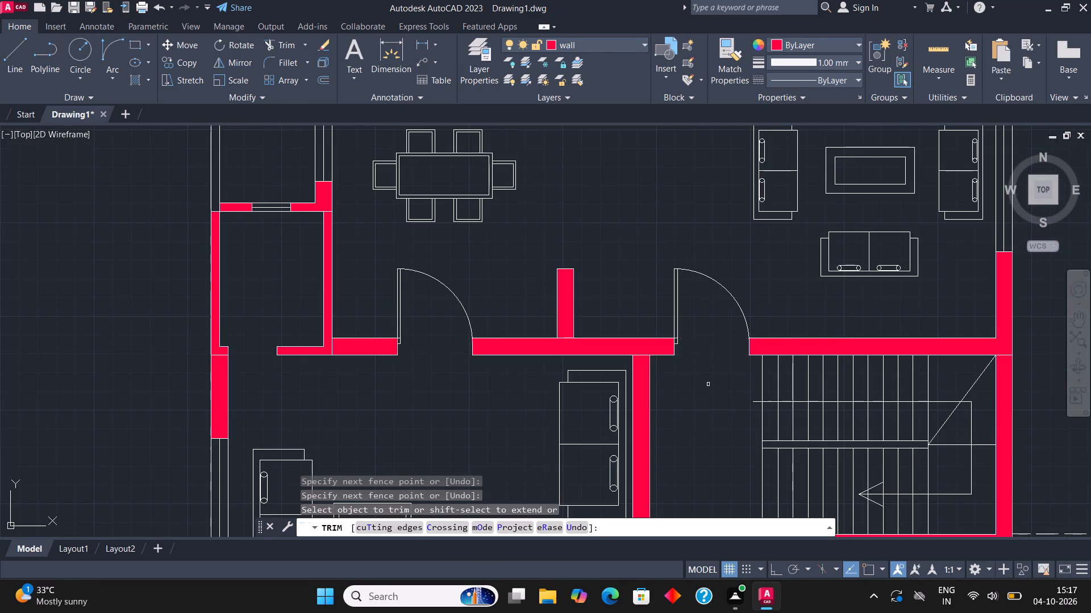
scroll(605, 280, down, 2)
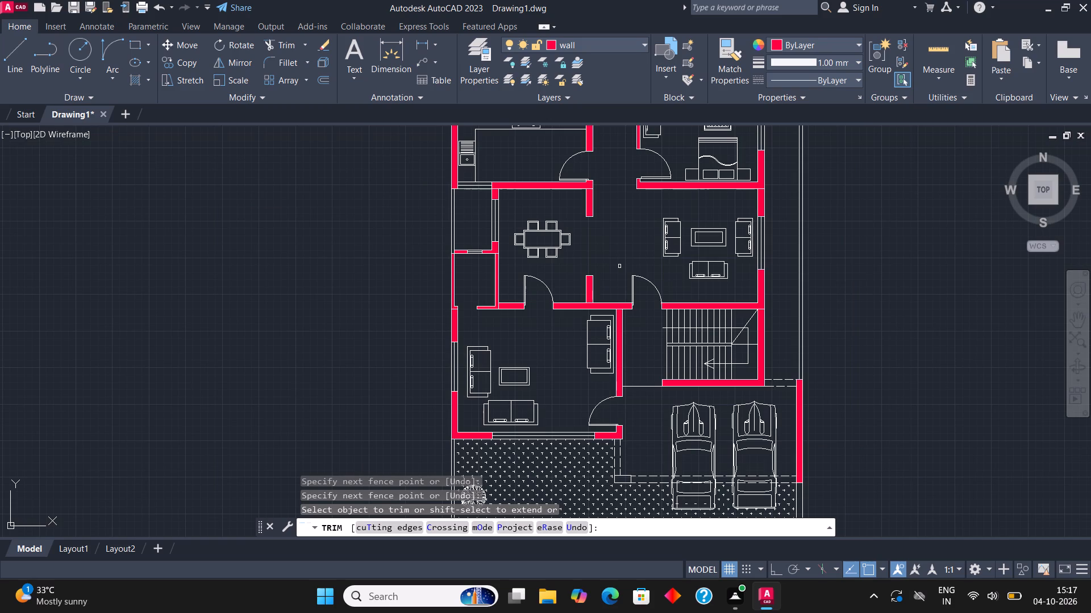
key(Escape)
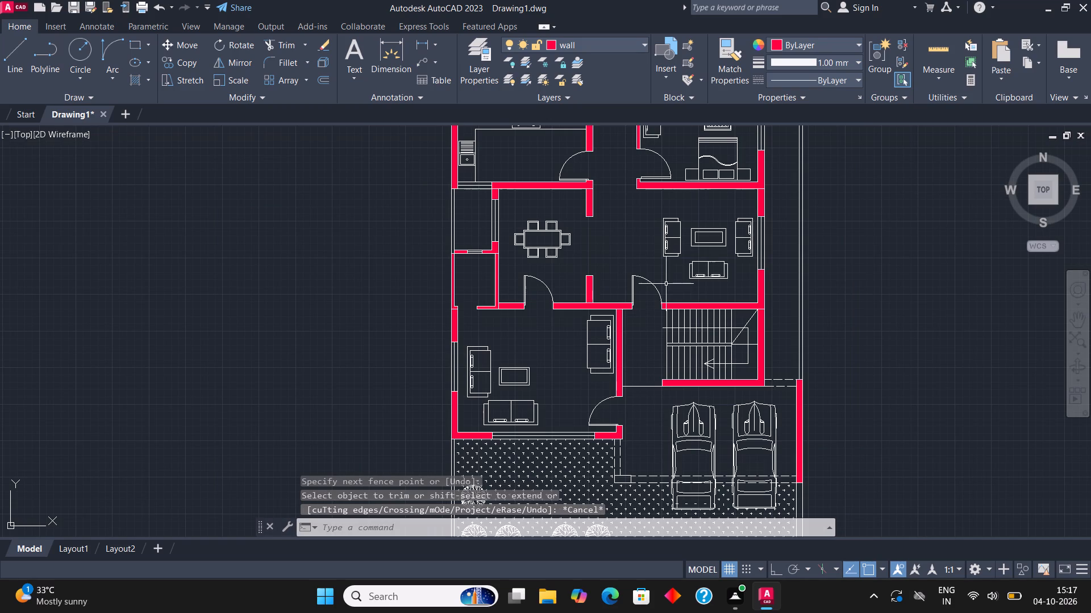
Make the win layer current.
middle_drag(667, 285, 644, 317)
middle_drag(684, 249, 676, 267)
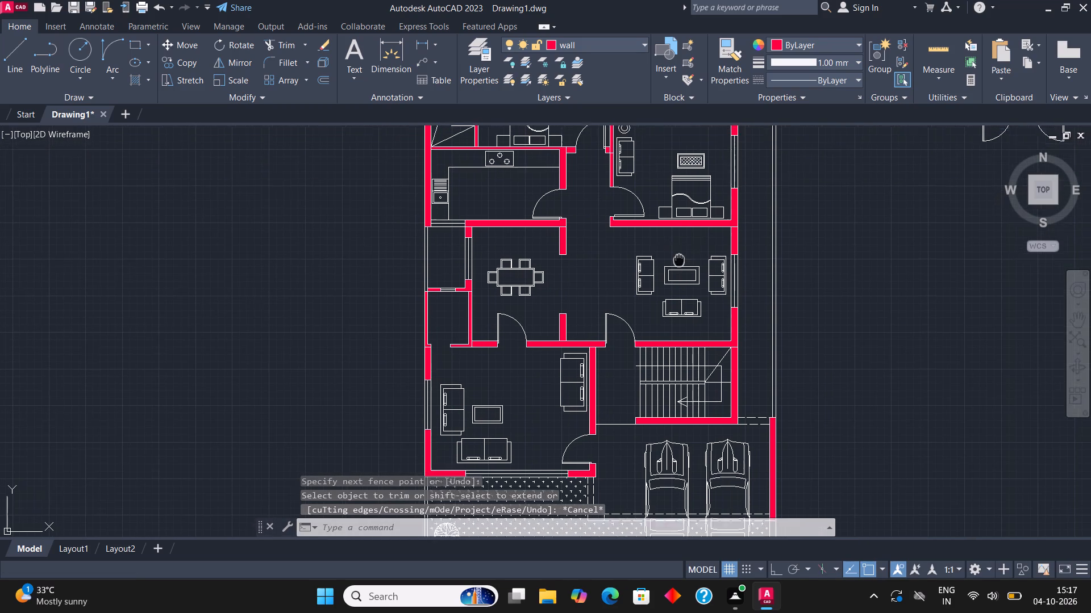
middle_drag(676, 267, 685, 362)
middle_drag(579, 302, 579, 382)
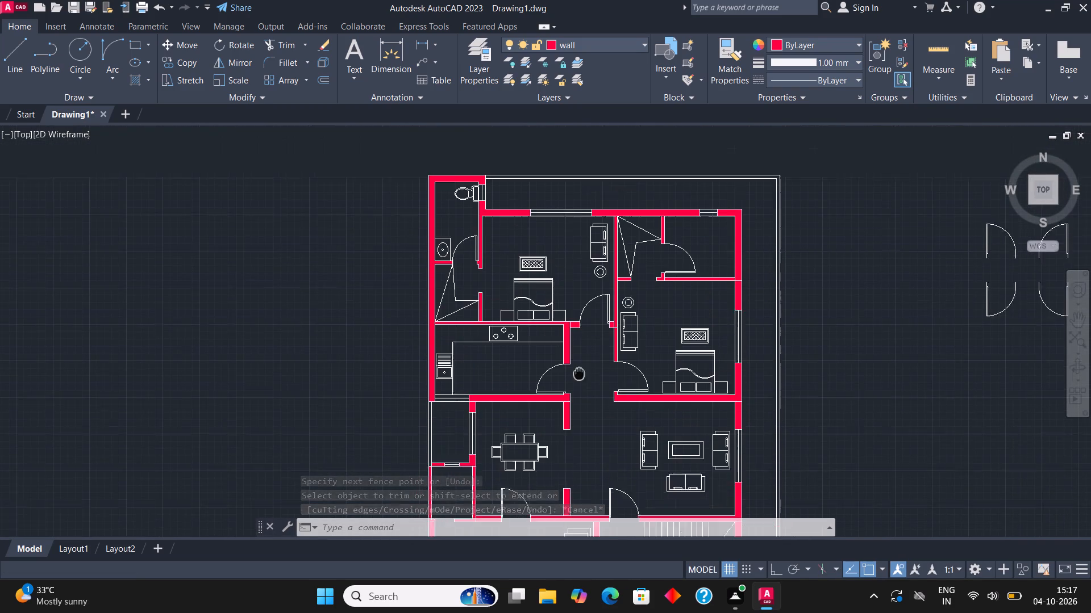
middle_drag(579, 382, 578, 388)
middle_drag(538, 265, 541, 313)
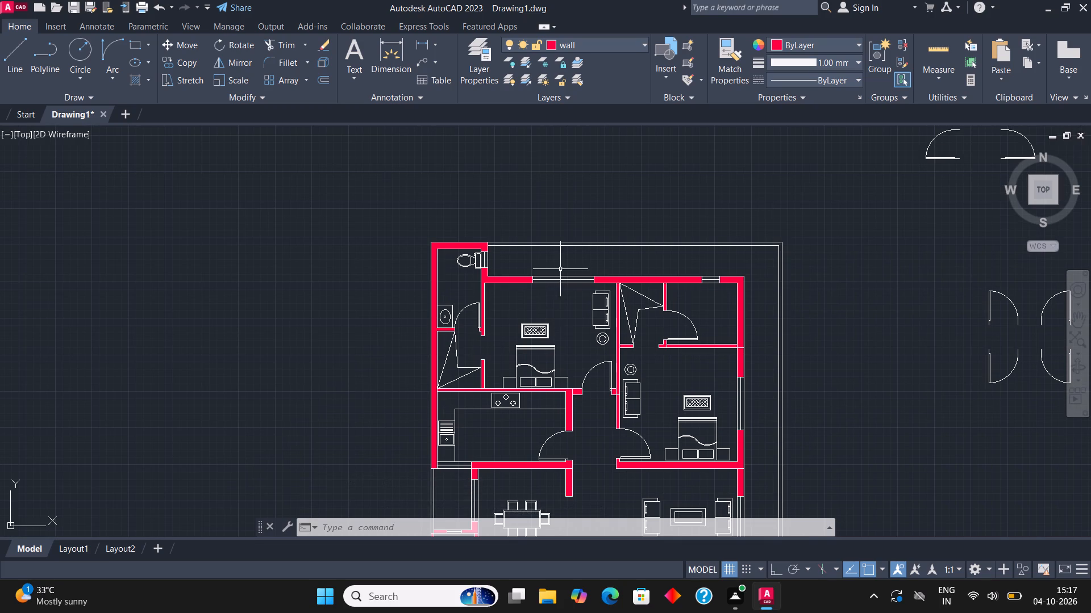
middle_drag(561, 329, 487, 292)
click(611, 49)
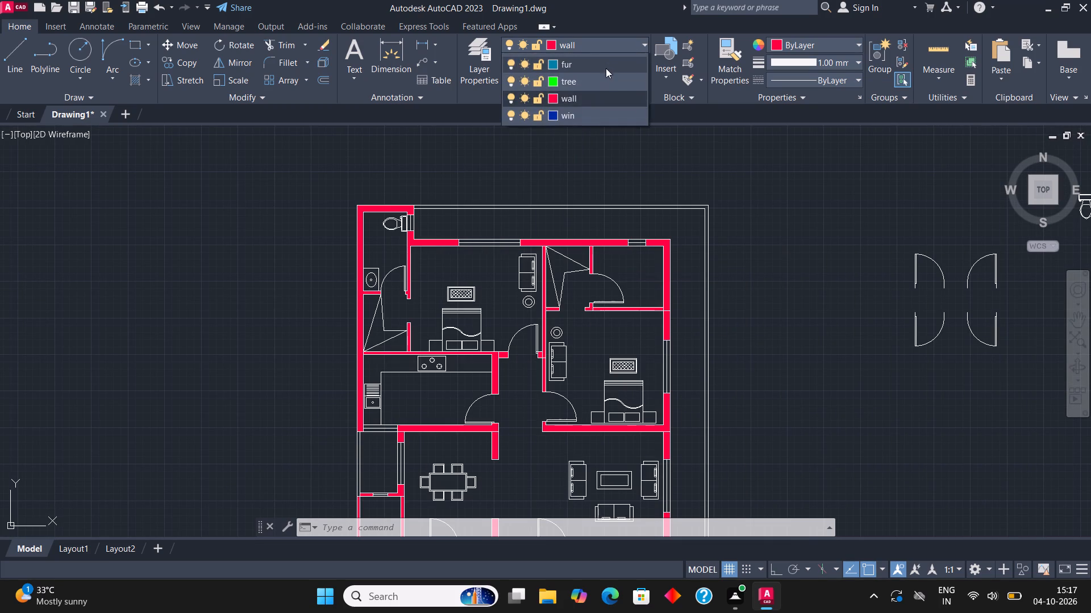
click(580, 128)
Draw a window rectangle across the full wall thickness, midway along the staircase's south wall.
middle_drag(568, 364, 568, 262)
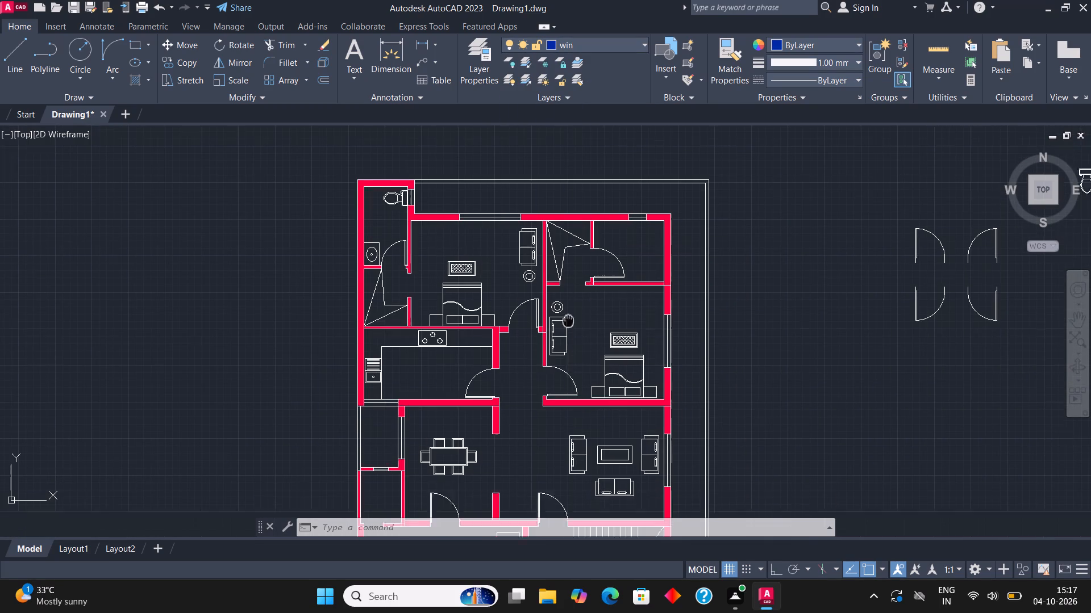
middle_drag(568, 262, 568, 160)
click(136, 44)
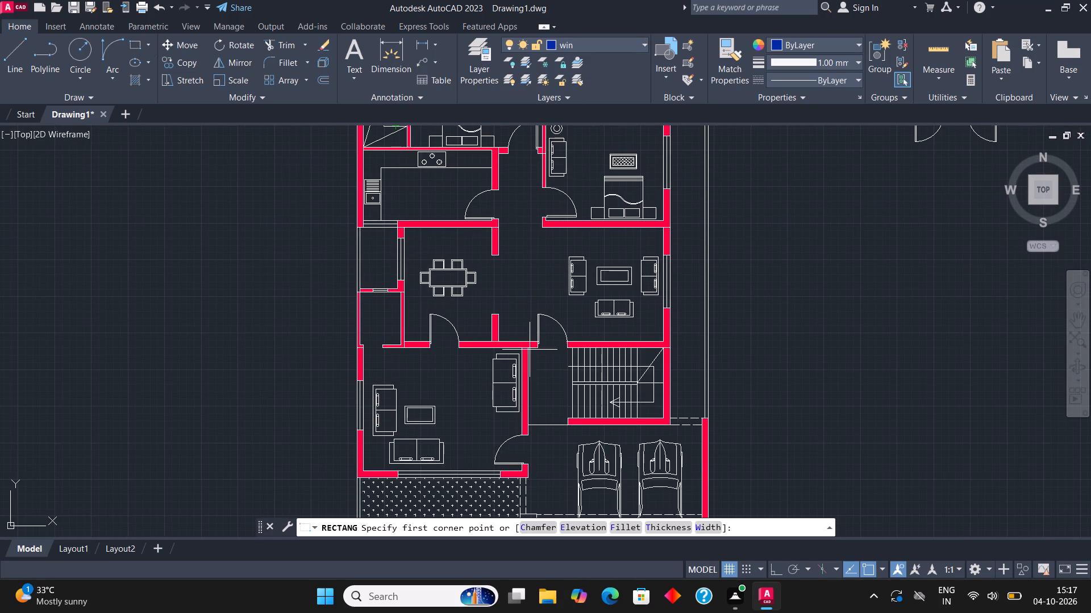
scroll(605, 426, up, 3)
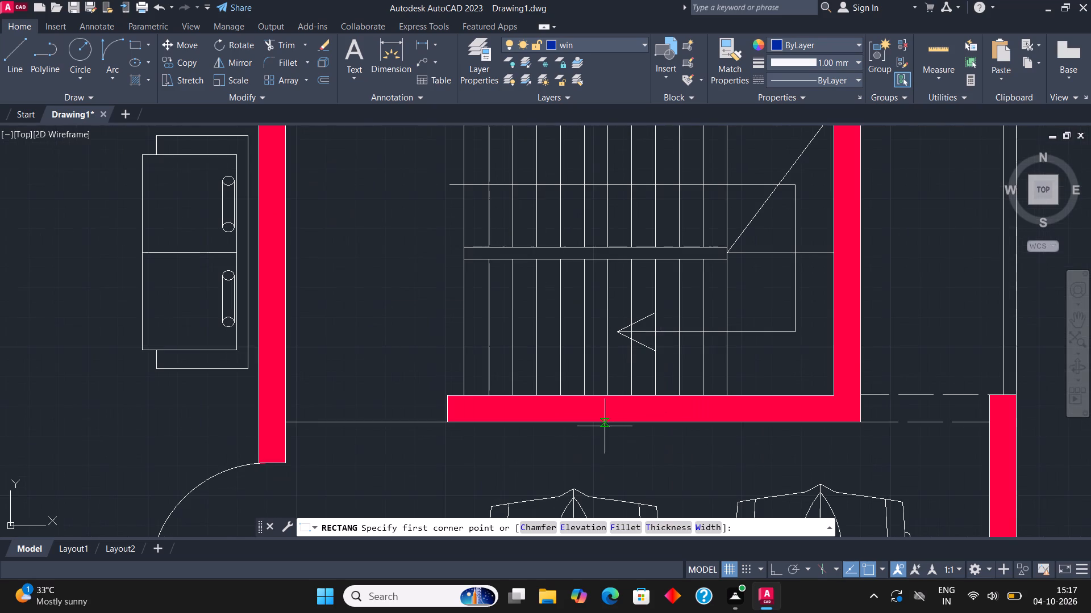
click(559, 425)
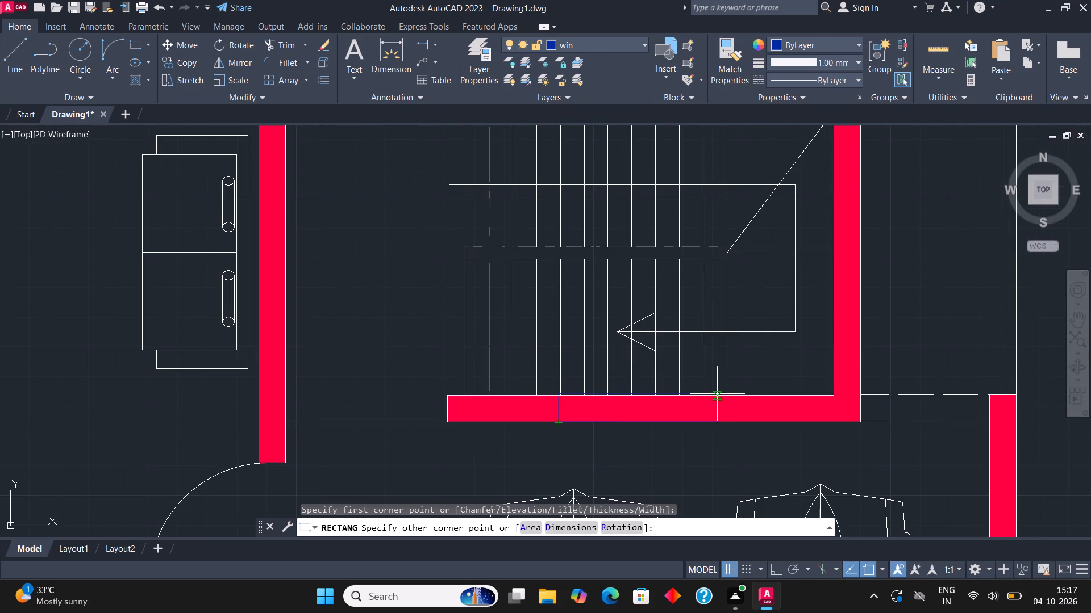
click(714, 397)
Draw a glazing line about 3'-9" long along the middle of the window in the staircase's south wall.
click(11, 46)
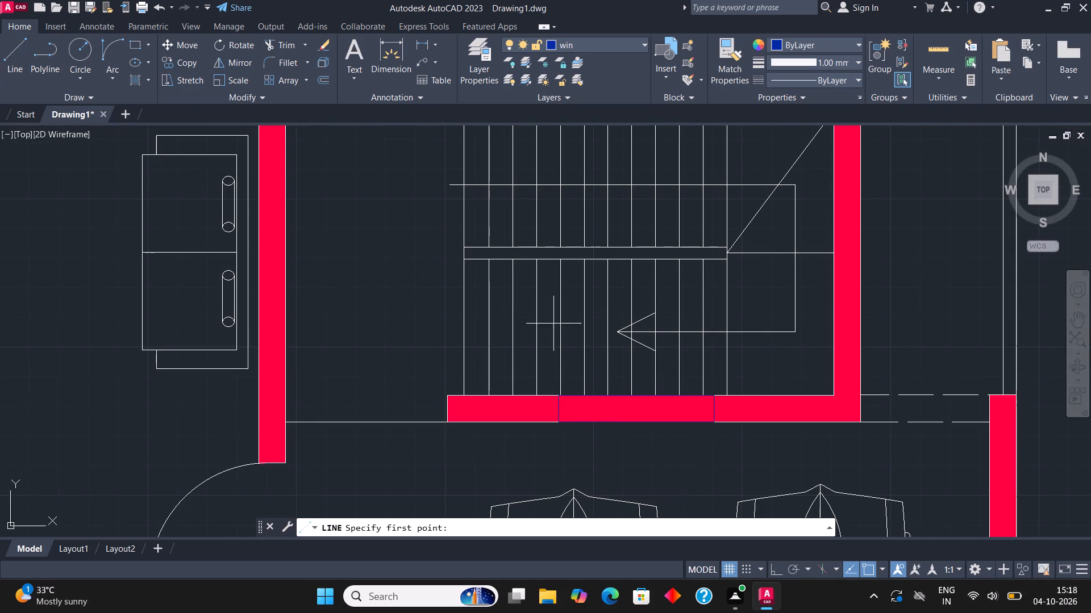
click(556, 412)
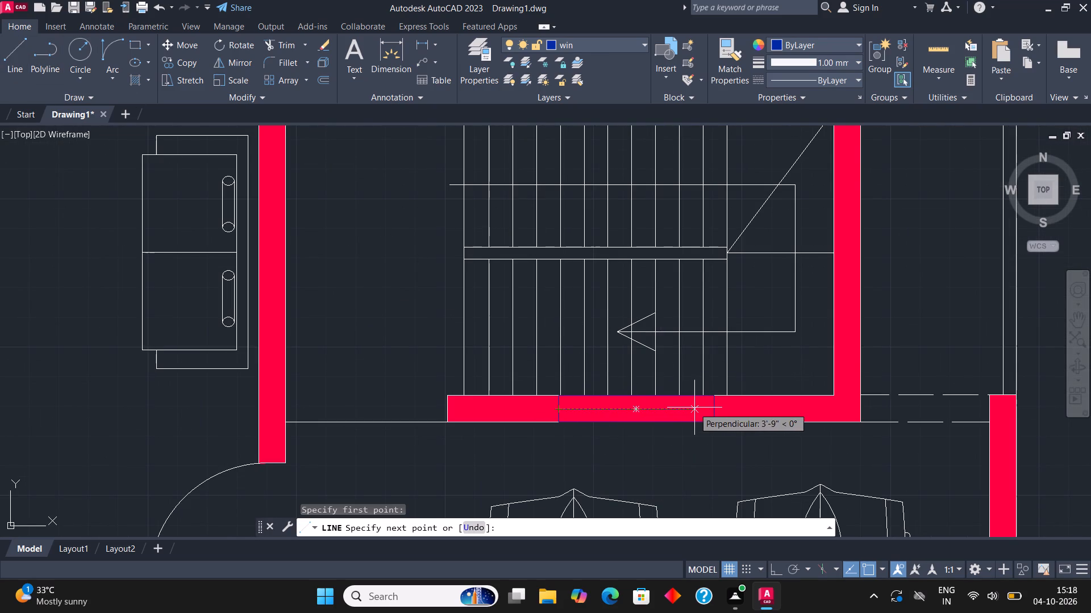
click(712, 408)
key(Escape)
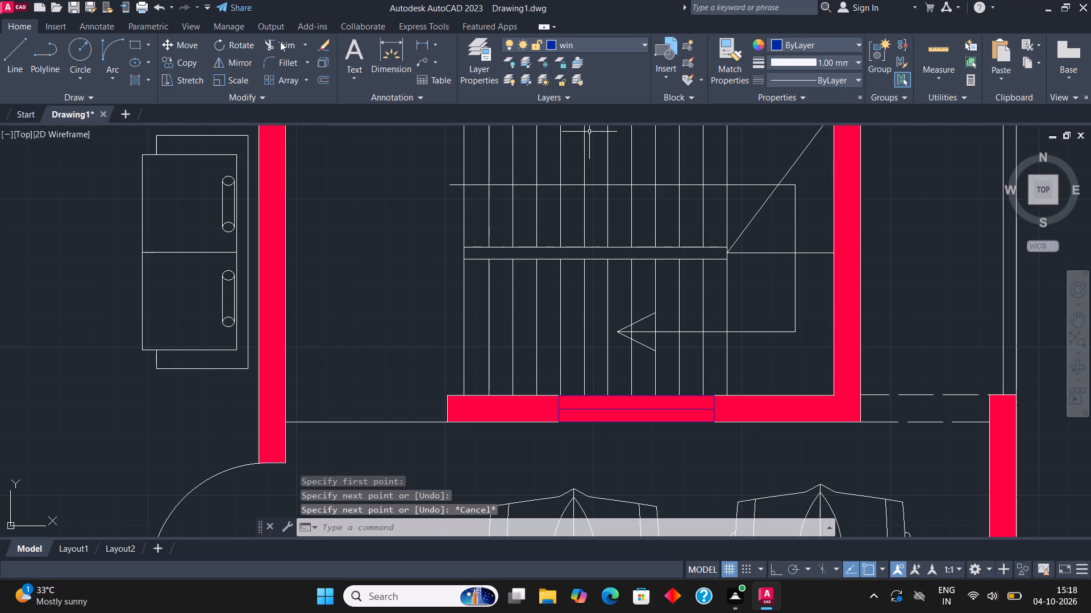
Trim the wall fill out of both halves of the staircase window, and end trimming.
click(280, 41)
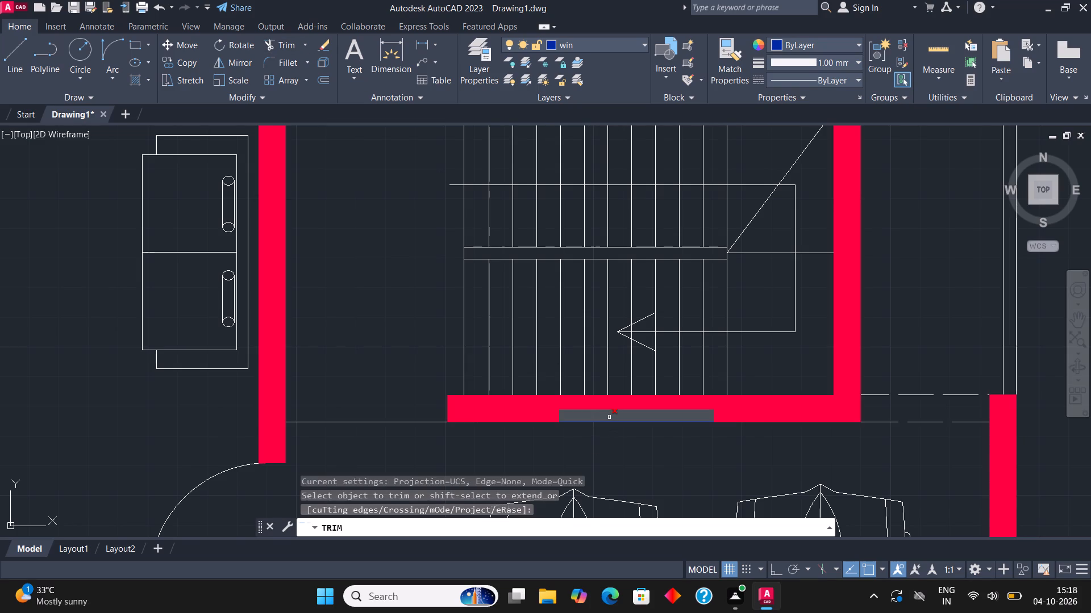
click(609, 417)
click(615, 403)
scroll(598, 433, down, 1)
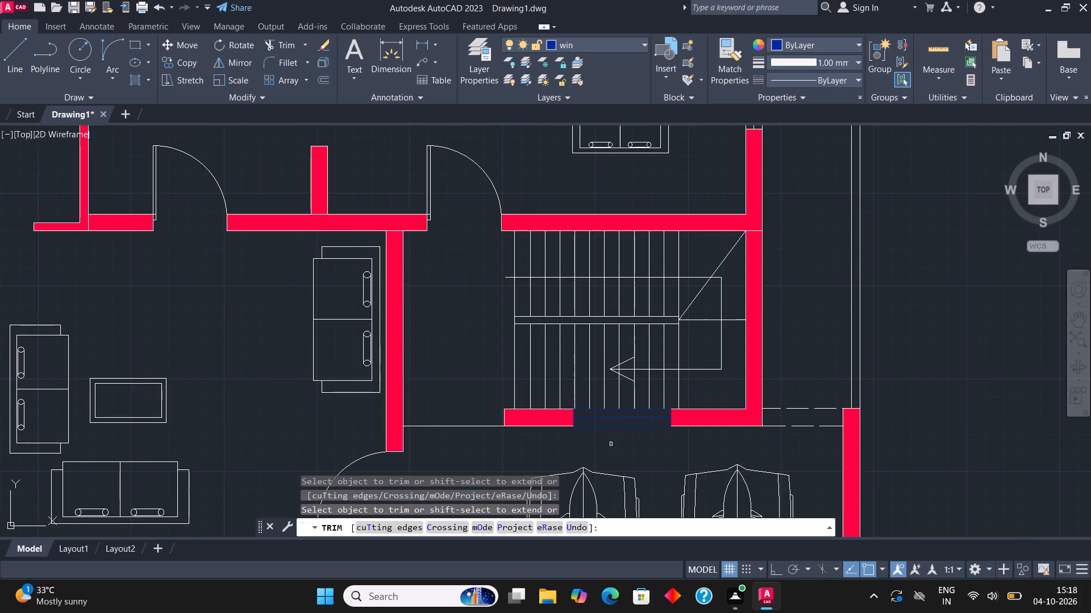
scroll(659, 446, down, 2)
key(Escape)
Move the northwest bathroom's east window and the adjoining bedroom's north window onto the win layer.
middle_drag(684, 429, 686, 296)
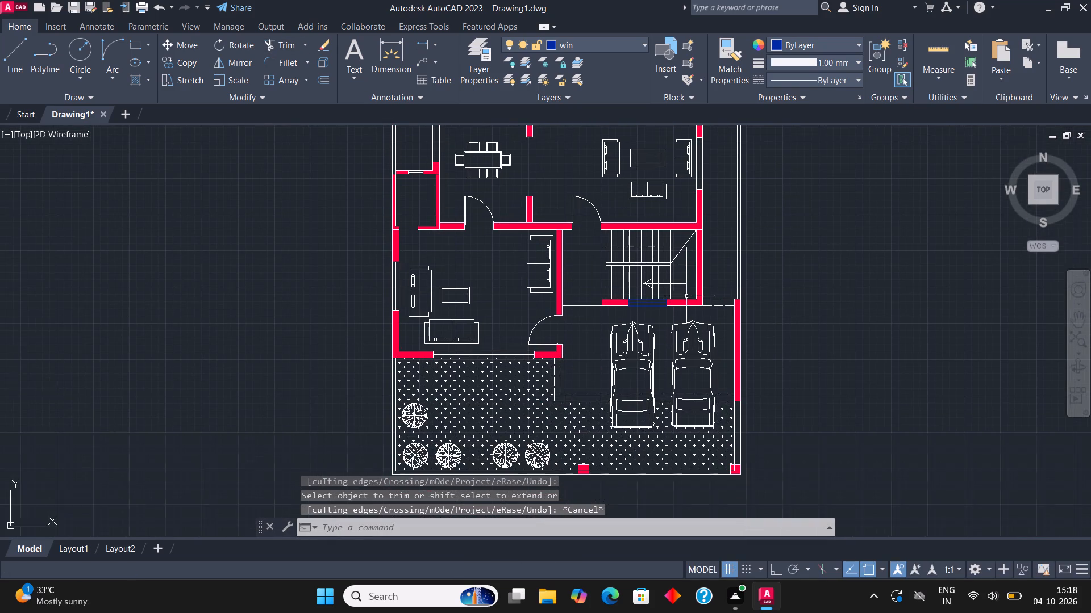
scroll(688, 309, down, 2)
middle_drag(682, 247, 667, 362)
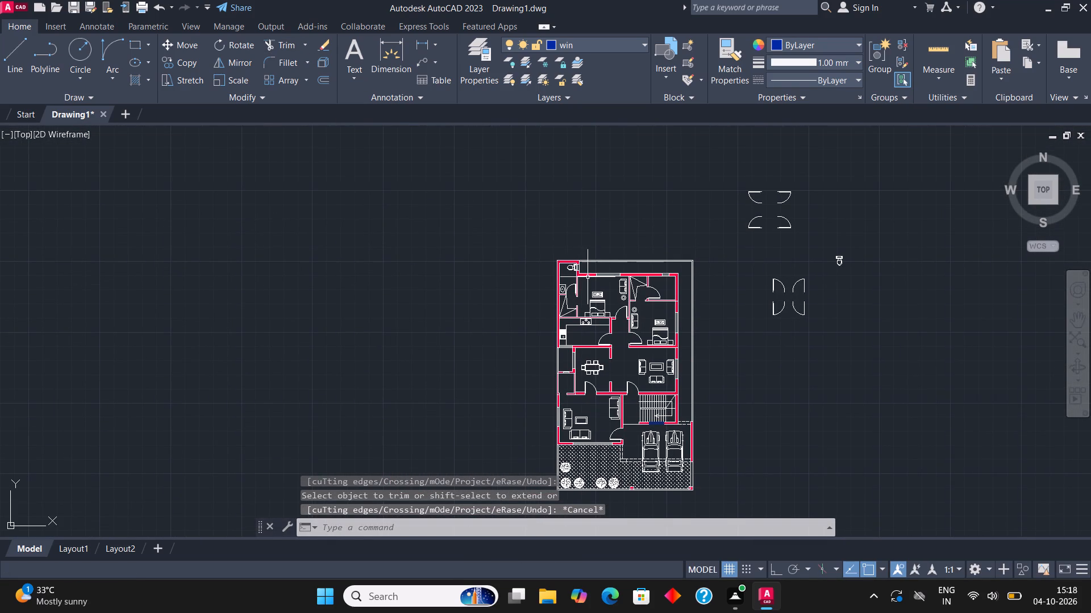
middle_drag(558, 258, 563, 298)
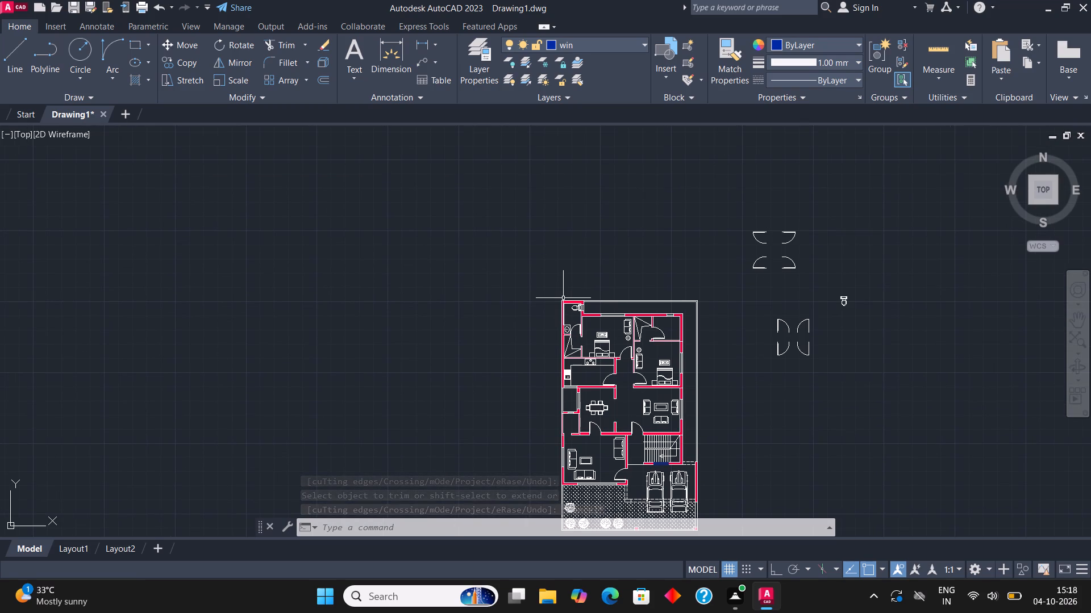
scroll(609, 299, up, 4)
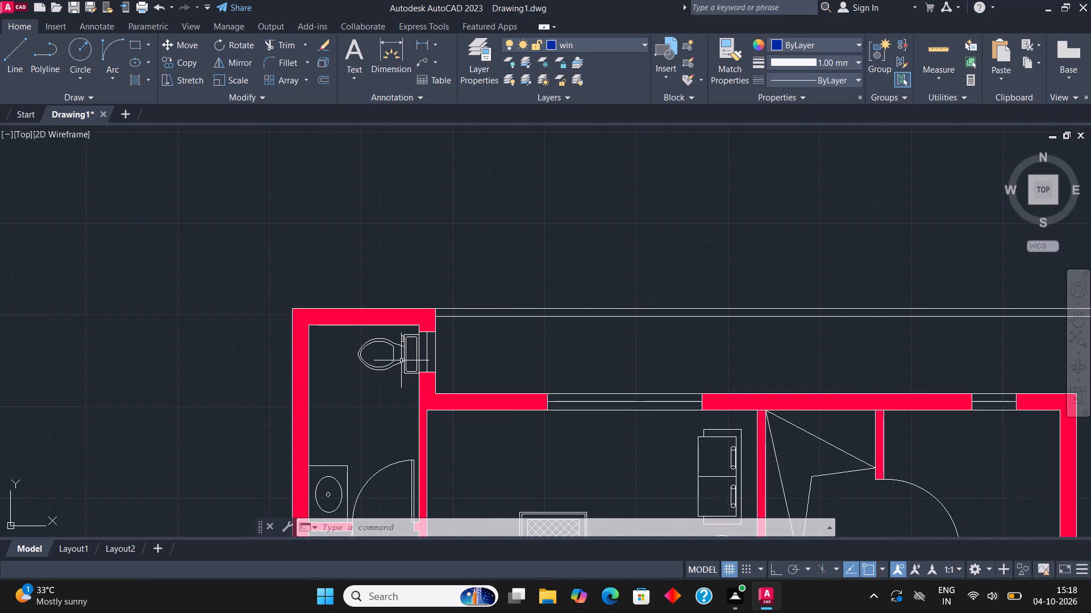
scroll(398, 358, up, 2)
click(418, 409)
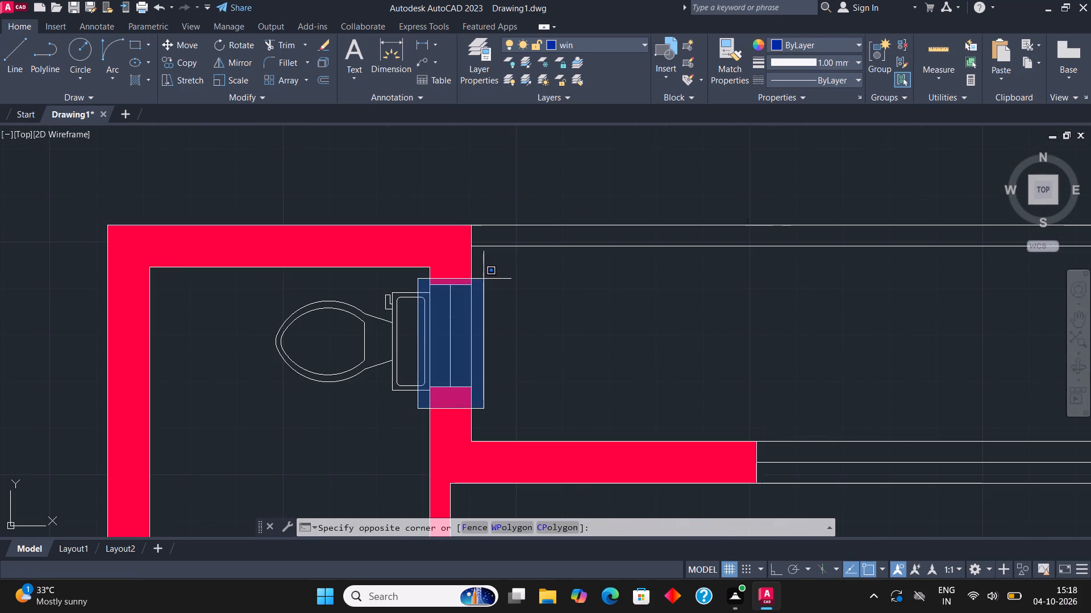
click(485, 270)
scroll(480, 279, down, 2)
scroll(638, 334, up, 1)
click(538, 408)
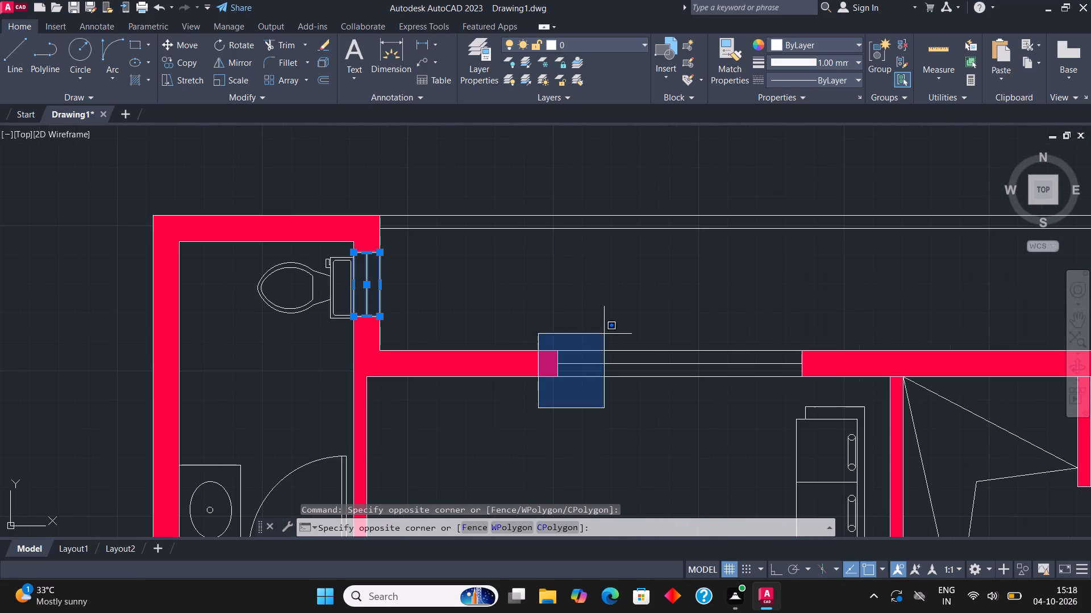
click(821, 308)
click(599, 41)
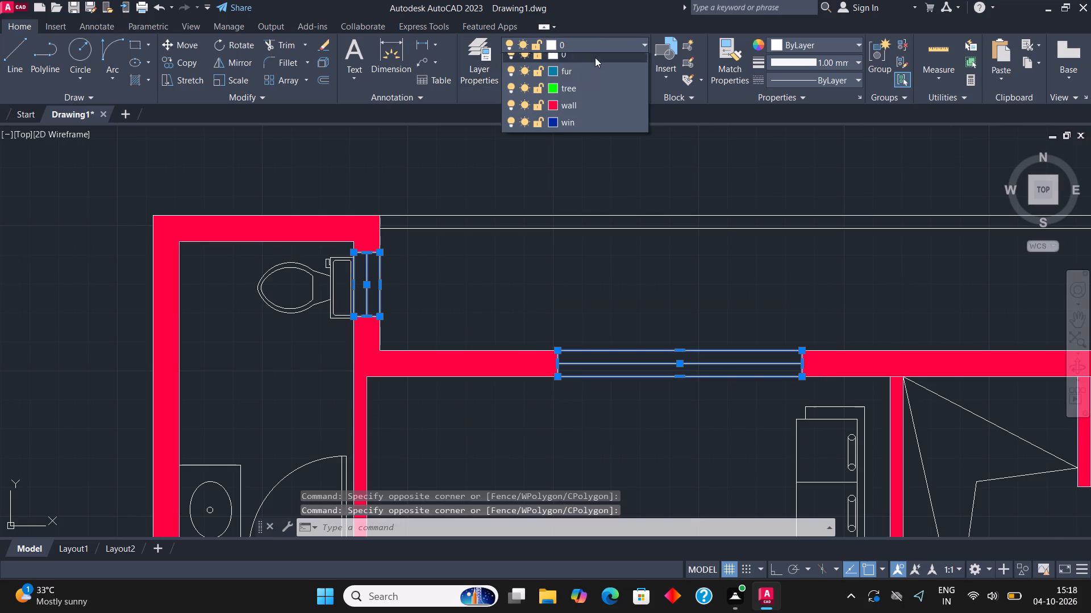
click(581, 128)
scroll(386, 310, down, 2)
key(Escape)
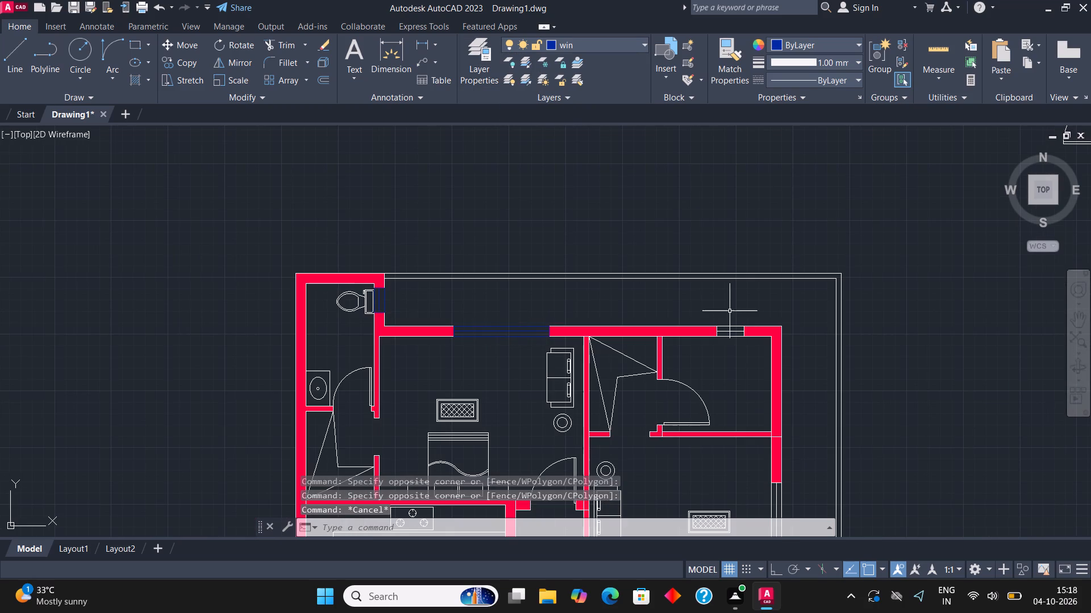
Move the northeast bathroom's north window onto the win layer.
middle_drag(707, 307, 597, 291)
scroll(607, 322, up, 1)
click(592, 331)
click(661, 287)
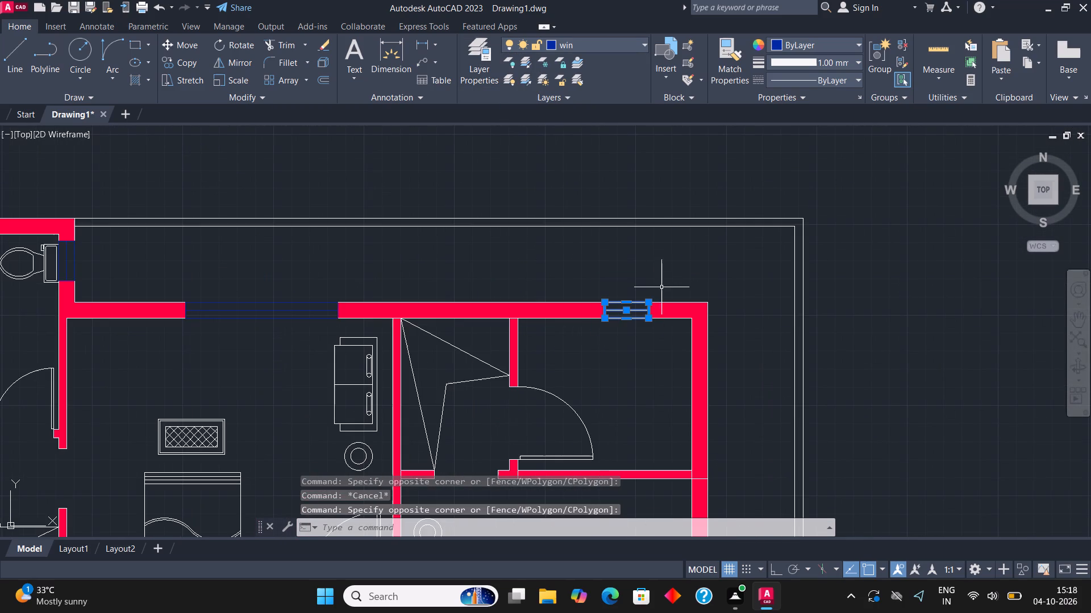
click(596, 45)
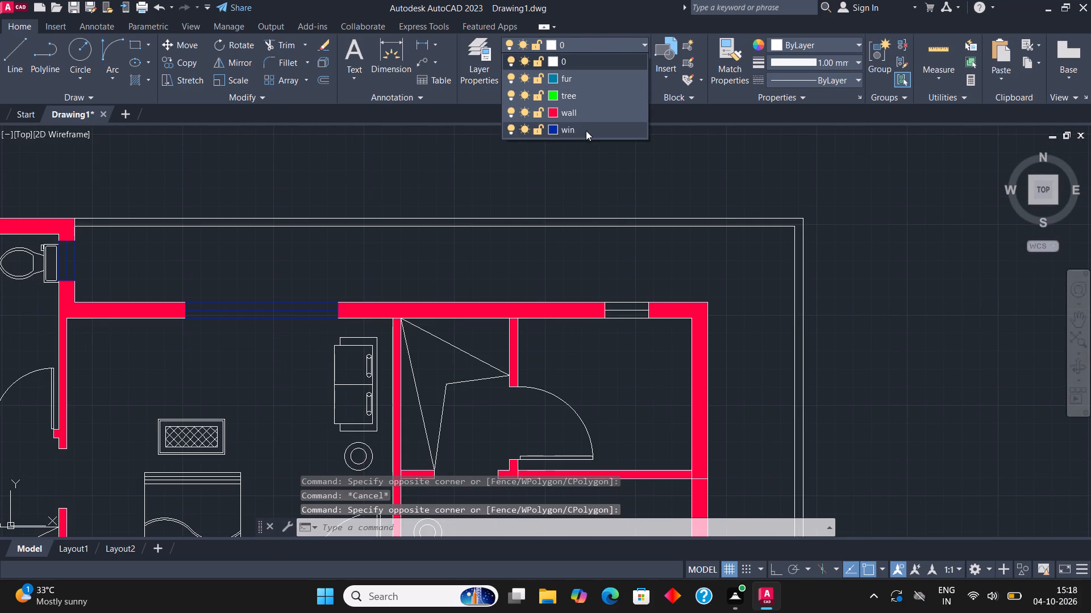
click(586, 131)
scroll(587, 199, down, 4)
key(Escape)
Move the three windows around the shaft south of the kitchen, on its north, east and south sides, onto the win layer.
scroll(523, 249, up, 4)
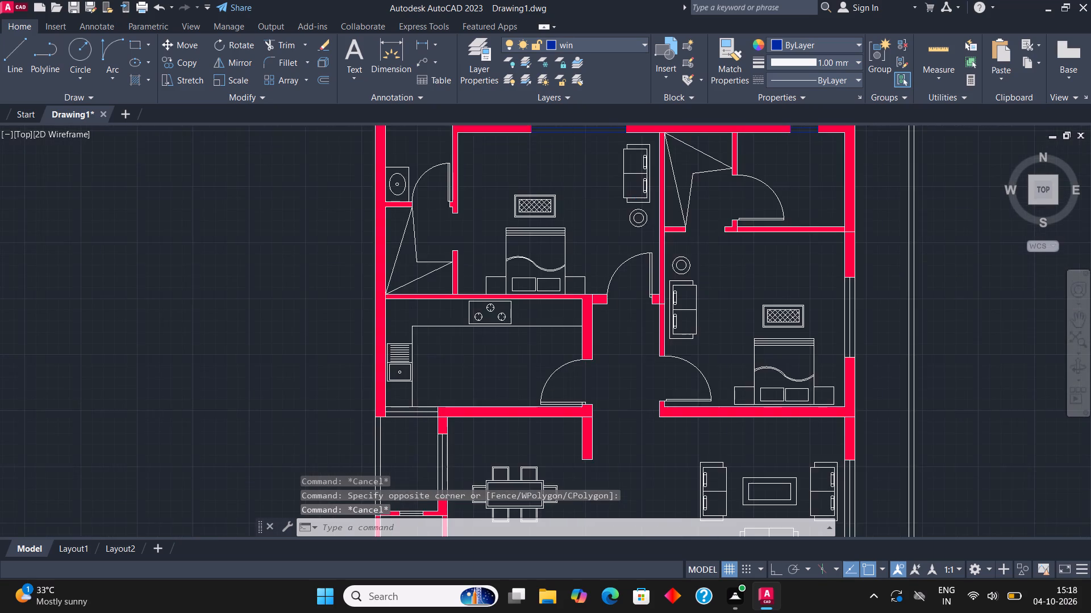
scroll(508, 332, down, 1)
middle_drag(586, 333, 393, 275)
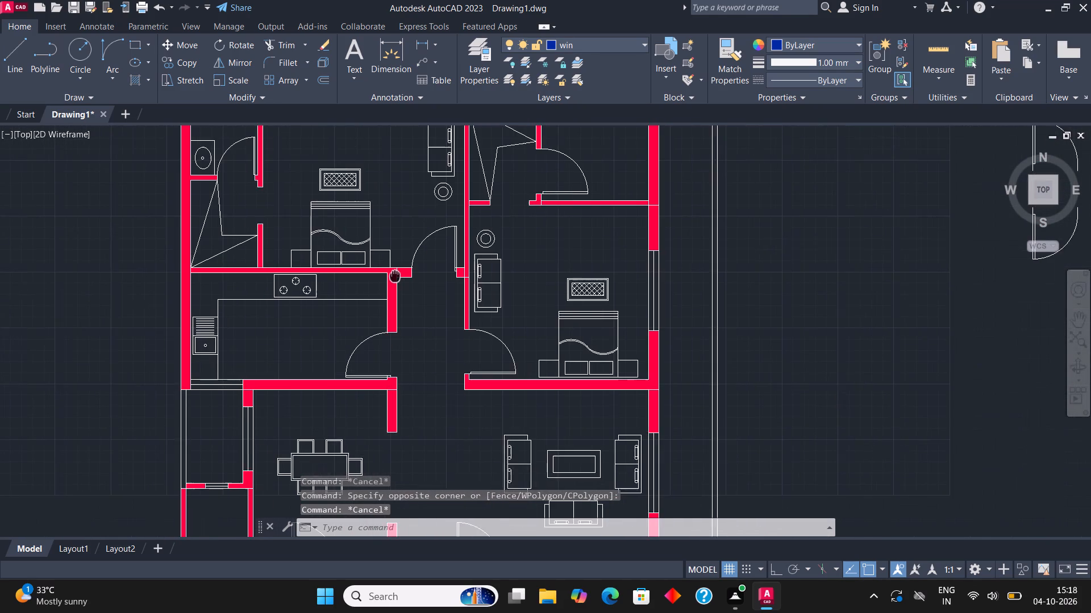
middle_drag(393, 275, 523, 231)
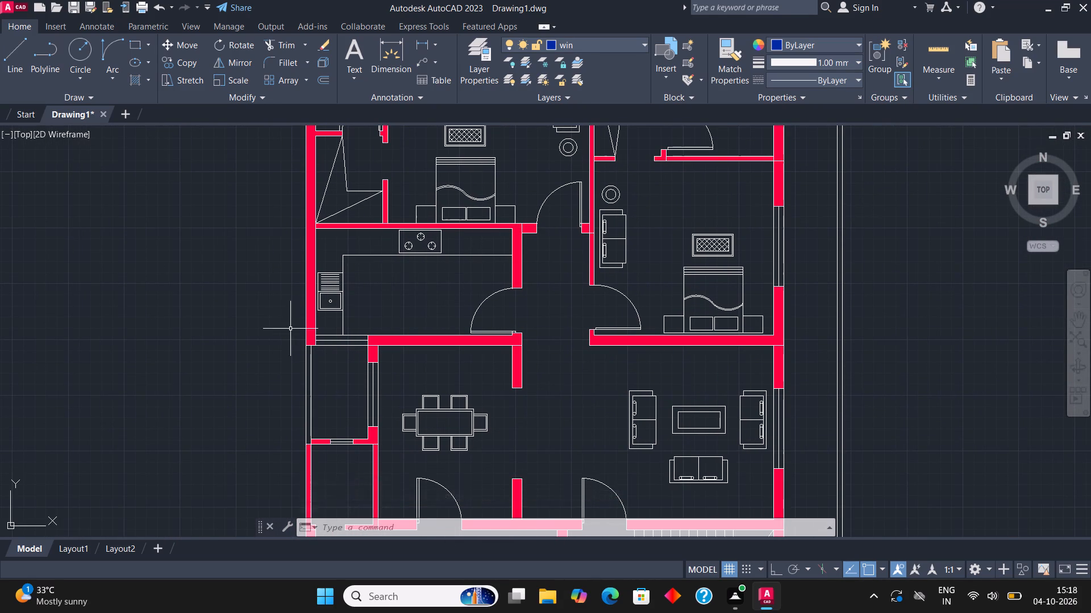
scroll(293, 336, up, 2)
click(291, 368)
click(560, 304)
scroll(561, 303, down, 2)
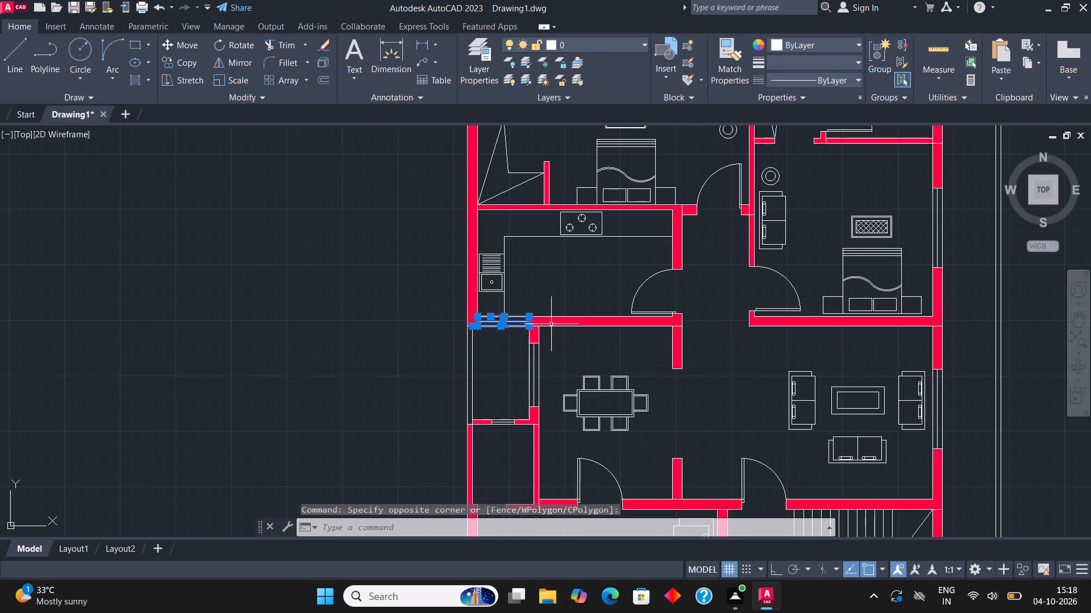
scroll(518, 408, up, 2)
click(522, 414)
click(582, 234)
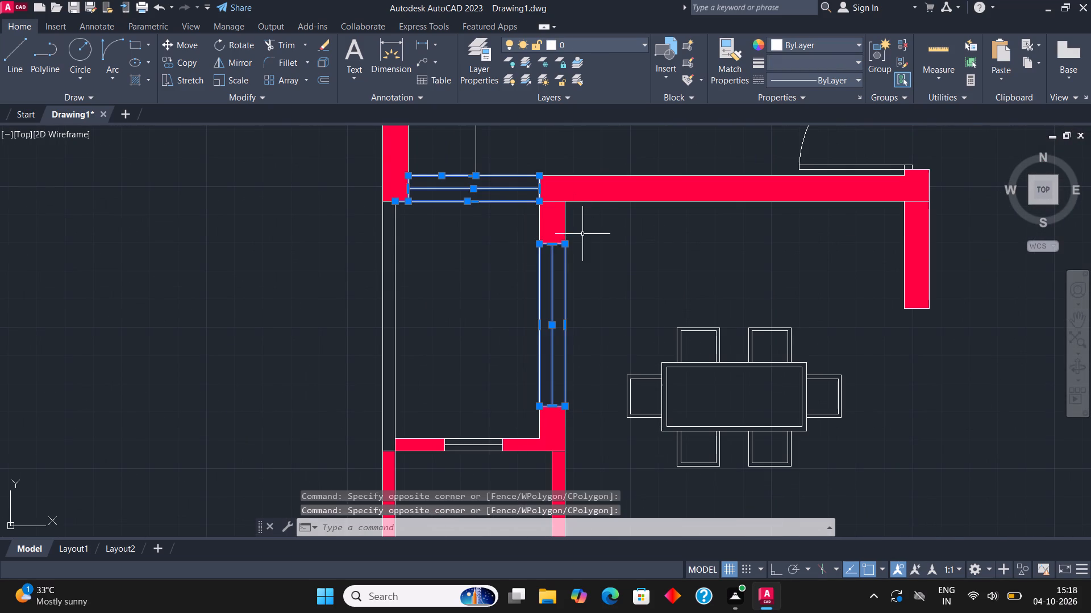
click(428, 459)
click(523, 421)
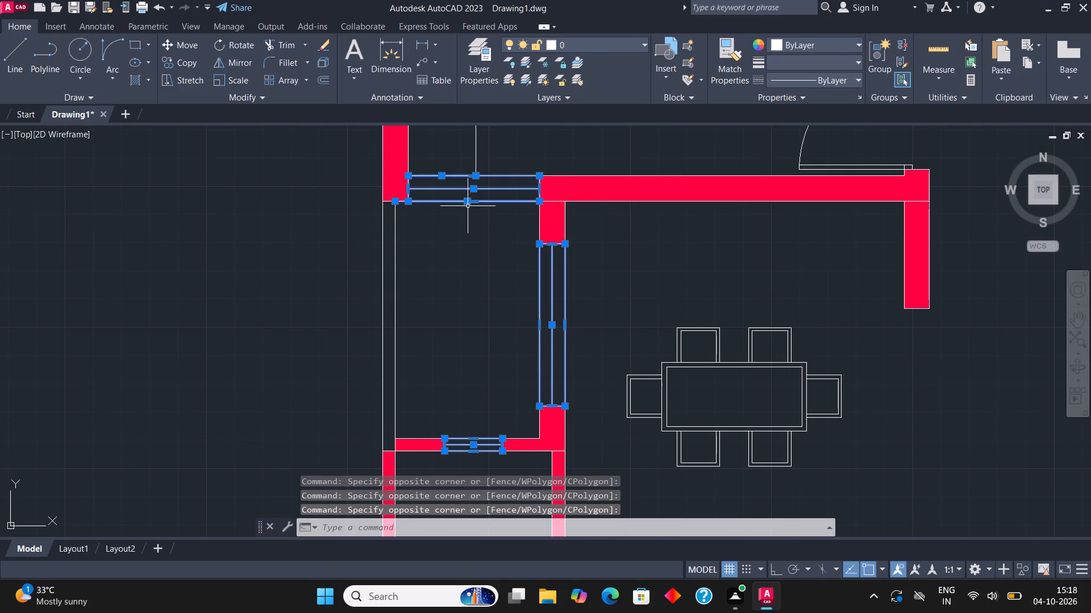
click(594, 42)
click(594, 124)
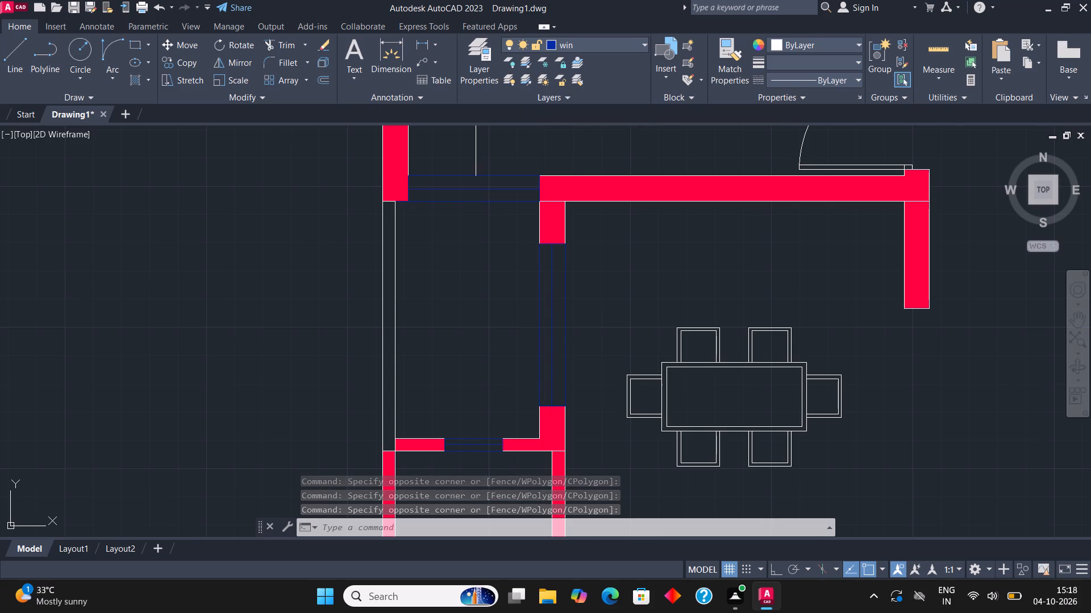
scroll(455, 229, down, 2)
key(Escape)
Move the east wall windows of the east bedroom and the living area onto the win layer.
middle_drag(694, 230, 490, 326)
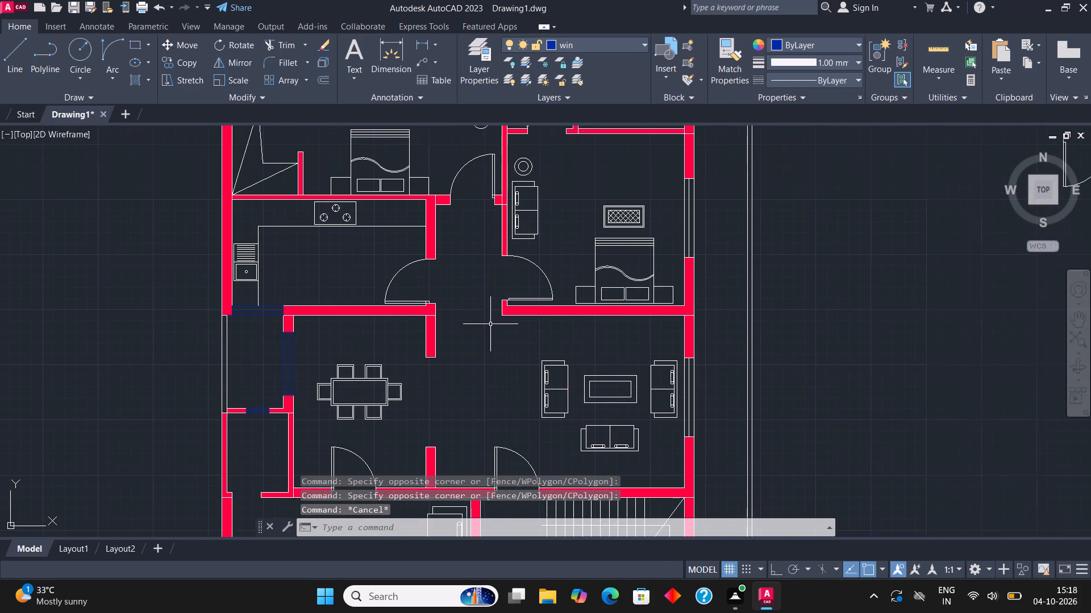
middle_drag(711, 199, 615, 295)
click(579, 364)
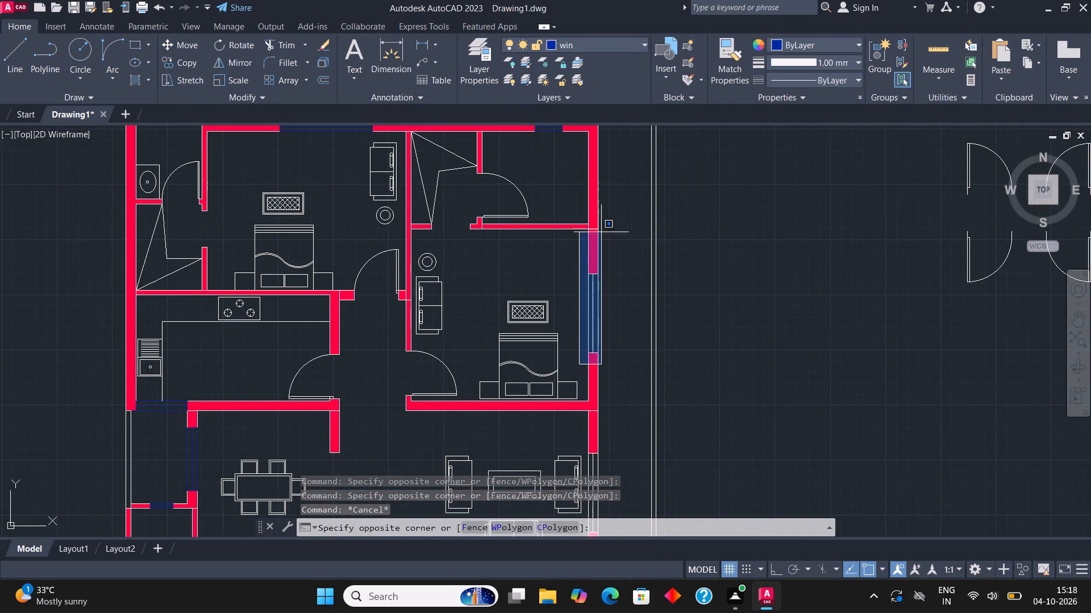
drag(606, 229, 607, 258)
scroll(614, 195, down, 2)
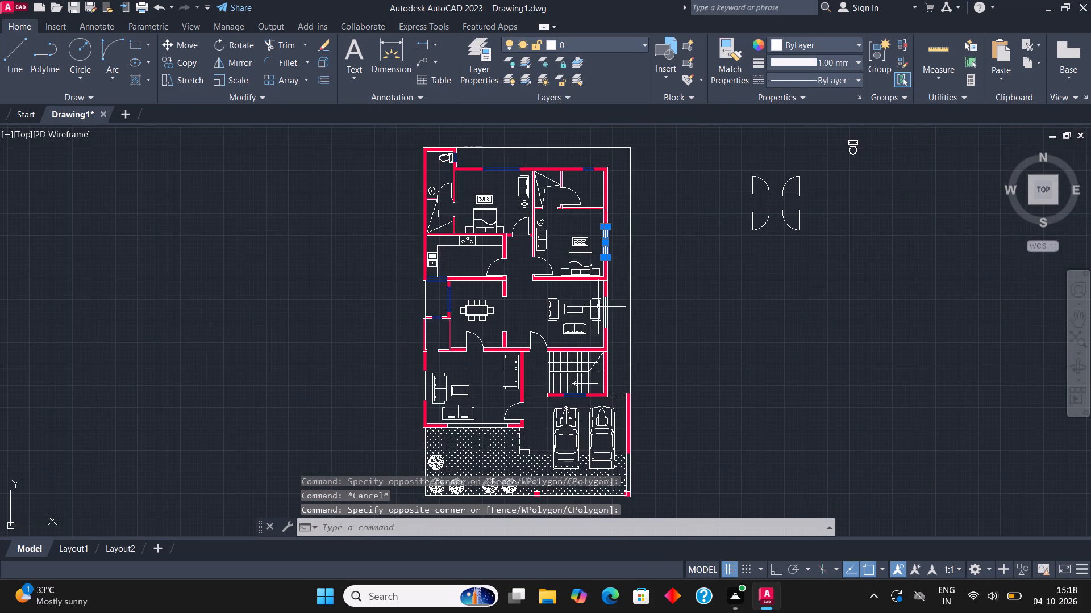
scroll(598, 306, up, 3)
click(606, 405)
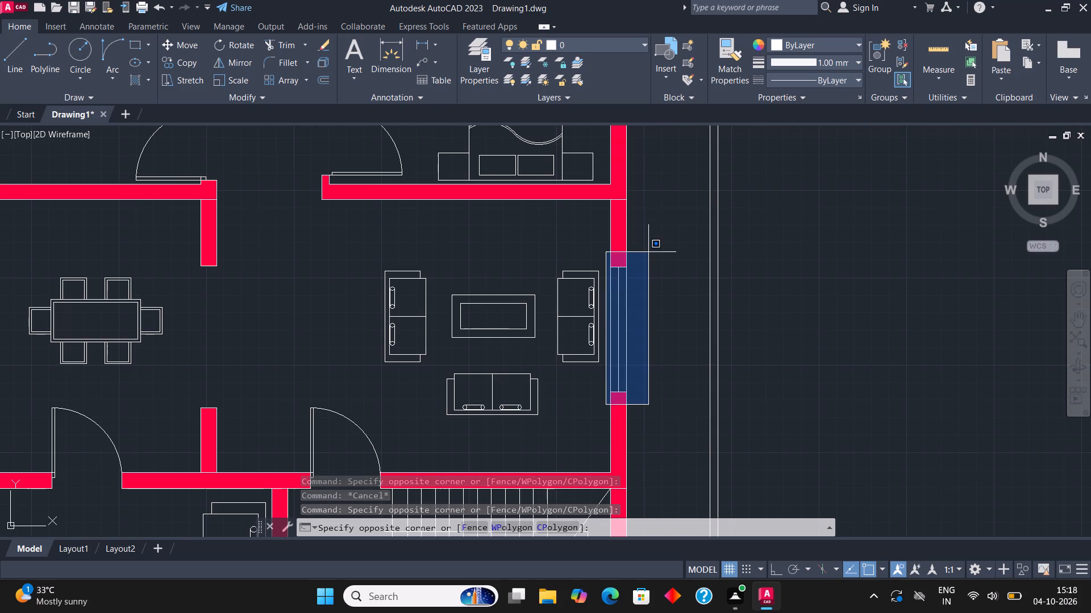
click(648, 252)
click(598, 44)
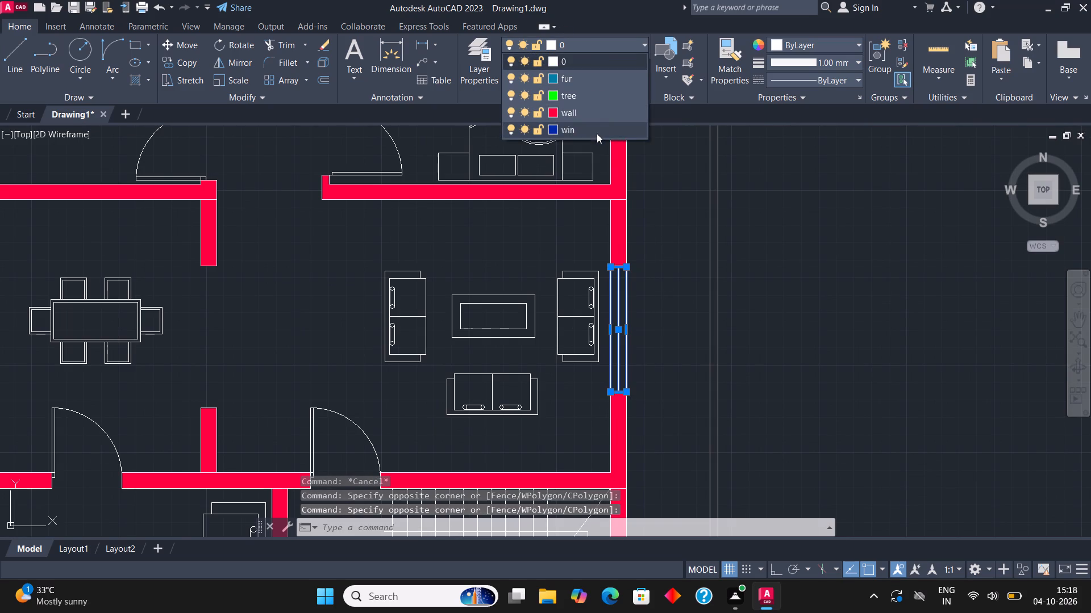
click(597, 133)
scroll(565, 191, down, 2)
key(Escape)
Move the wide window in the southwest sitting room's south wall onto the win layer.
middle_drag(578, 276, 593, 212)
scroll(368, 351, up, 3)
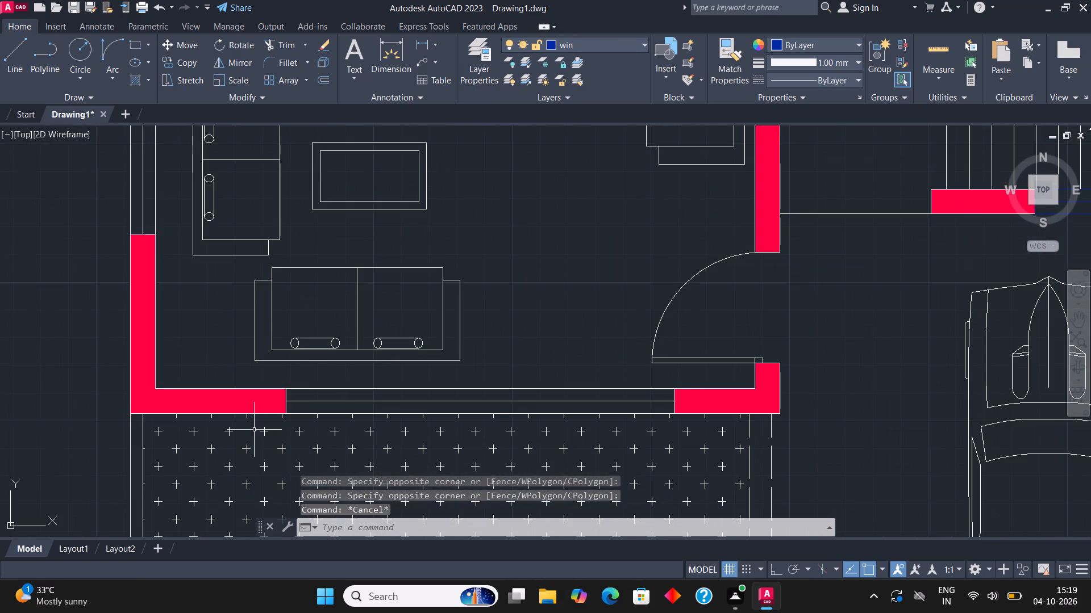
click(258, 422)
click(699, 380)
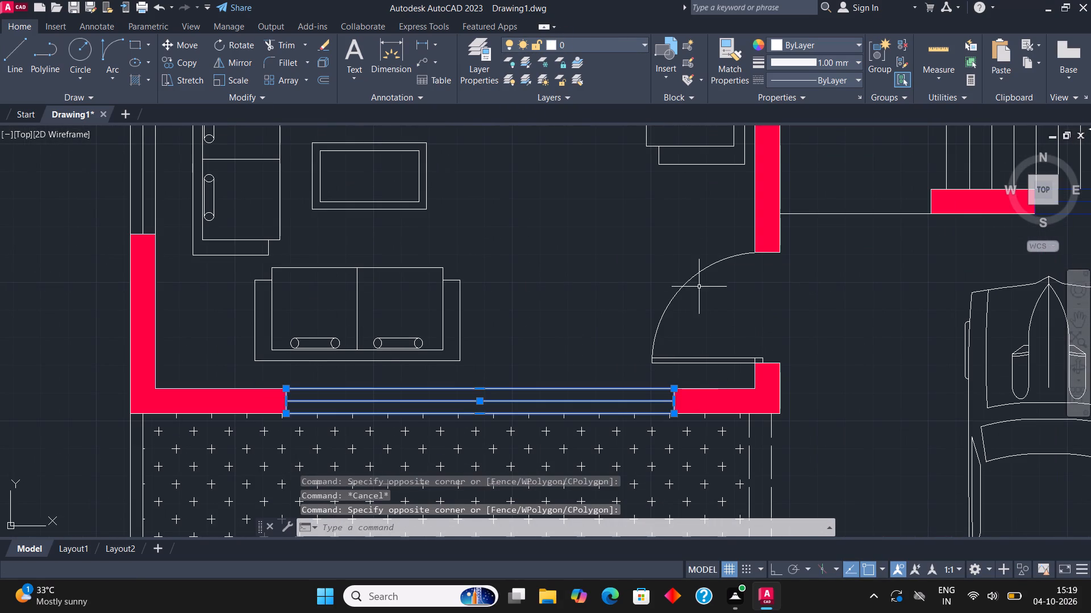
click(593, 40)
click(590, 131)
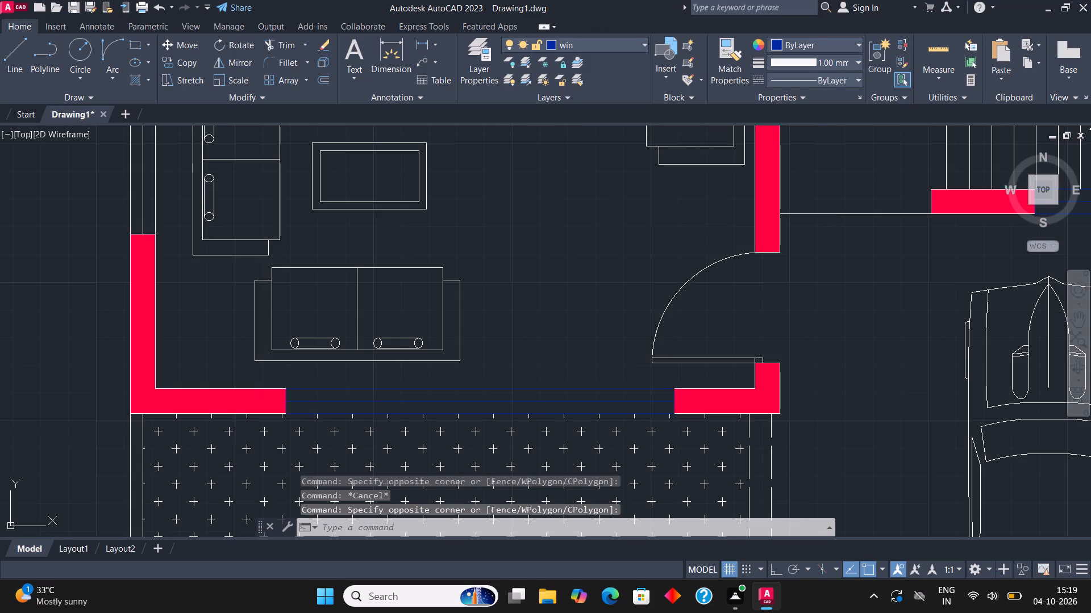
scroll(633, 234, down, 2)
key(Escape)
Move the window in the southwest sitting room's west wall onto the win layer.
middle_drag(554, 289, 560, 343)
middle_drag(451, 255, 454, 324)
click(428, 363)
click(470, 267)
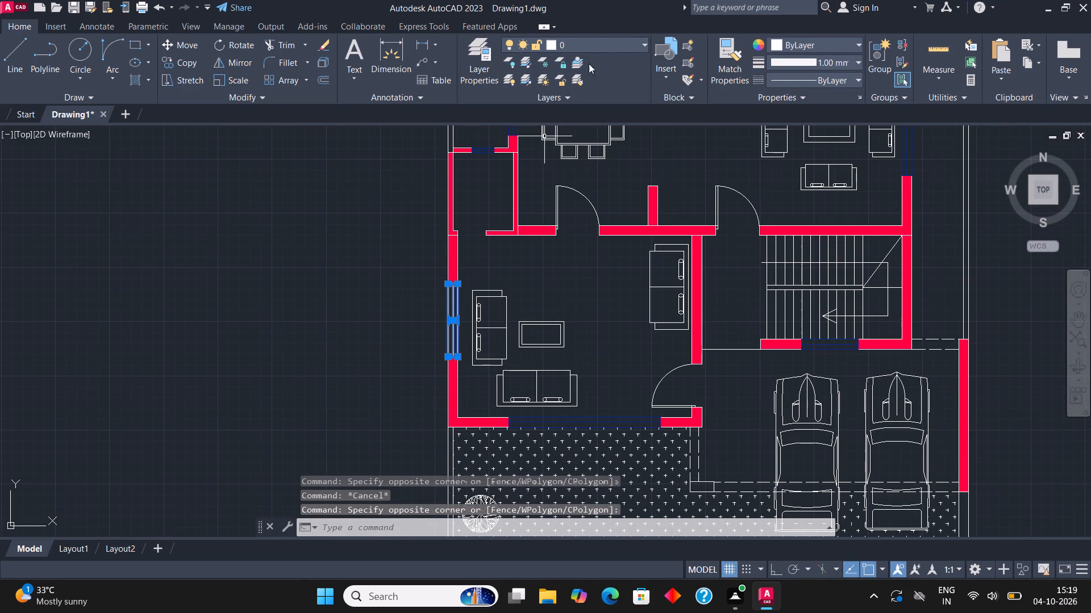
click(606, 39)
click(603, 132)
key(Escape)
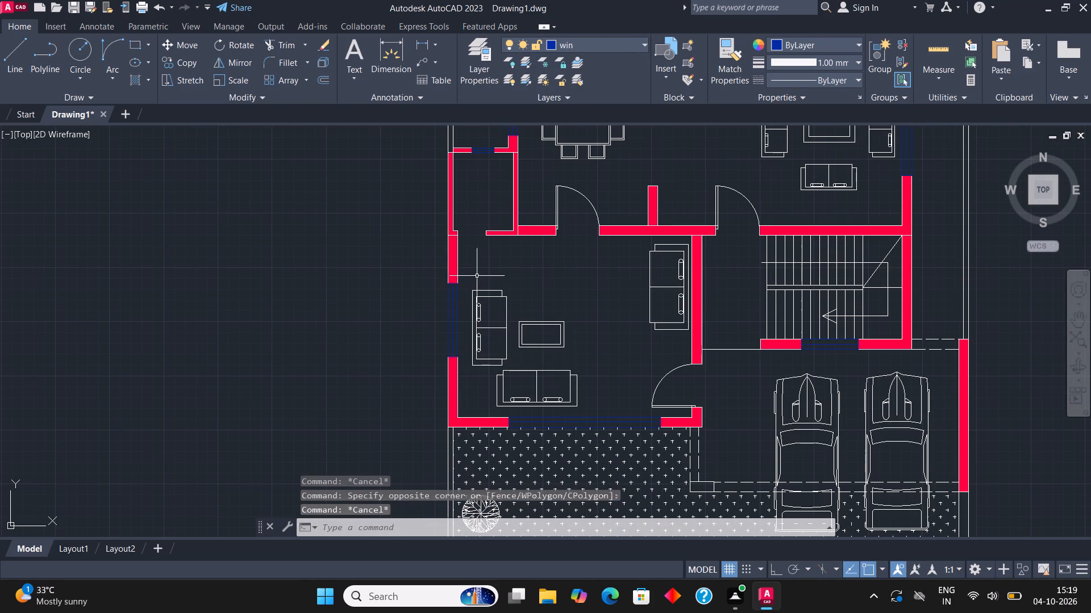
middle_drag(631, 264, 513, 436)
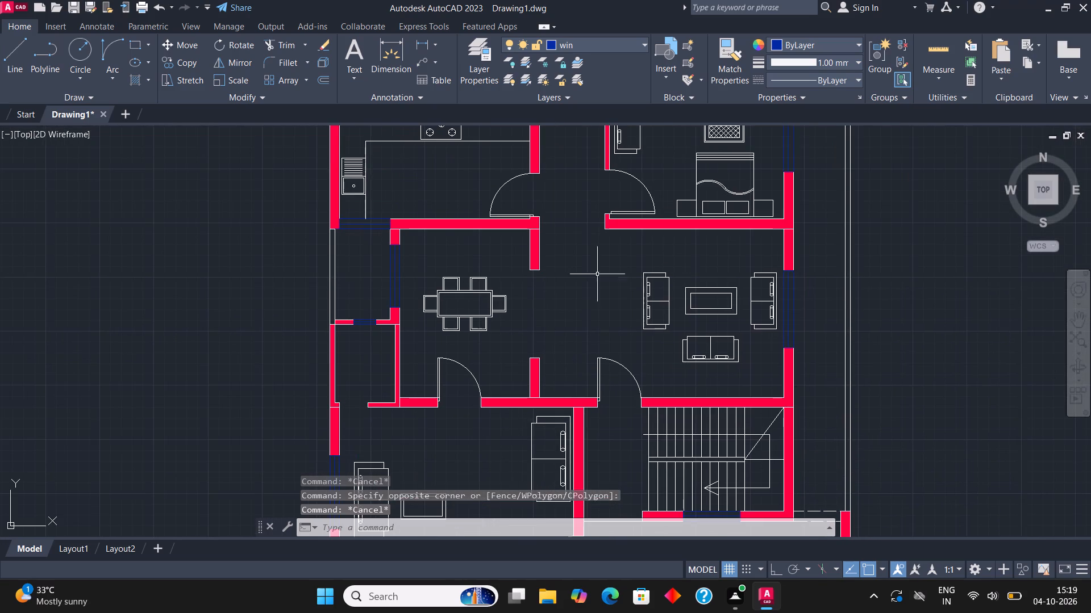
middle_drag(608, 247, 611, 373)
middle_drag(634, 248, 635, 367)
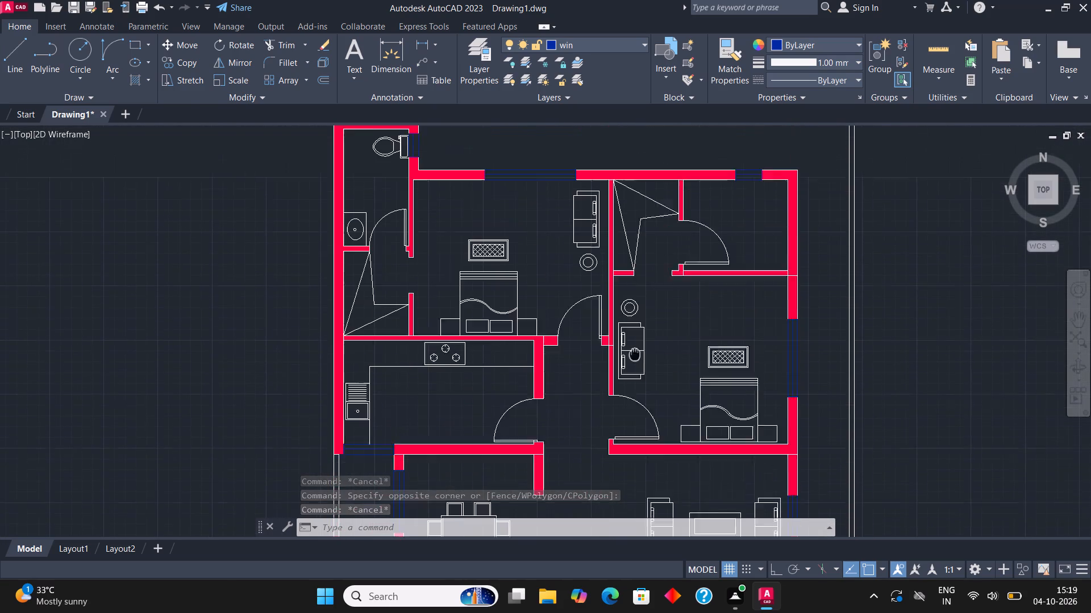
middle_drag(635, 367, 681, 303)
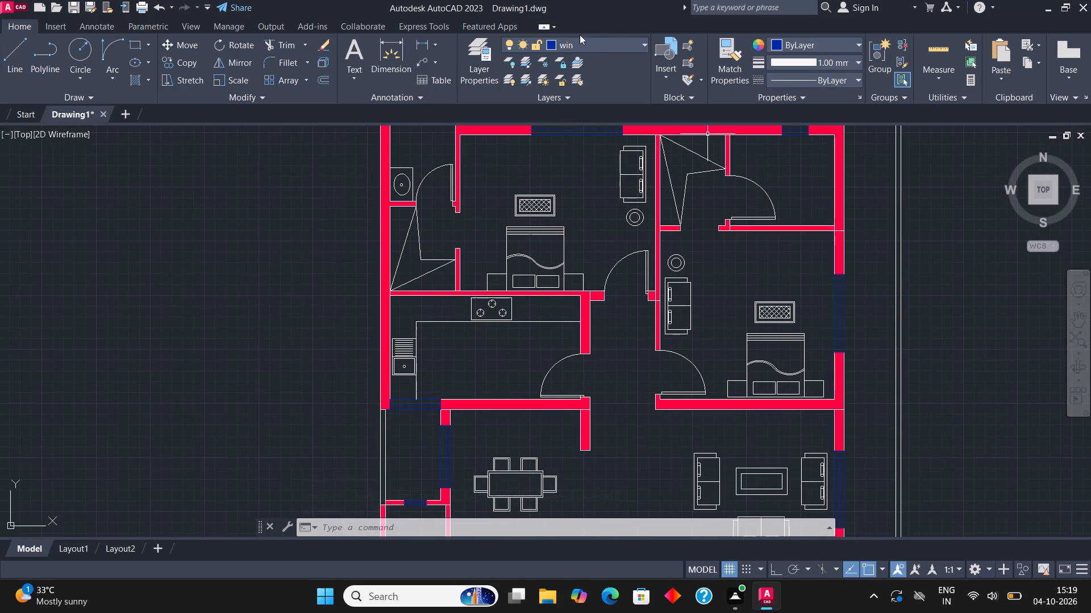
Change the win layer's colour to index 150.
click(567, 43)
click(552, 130)
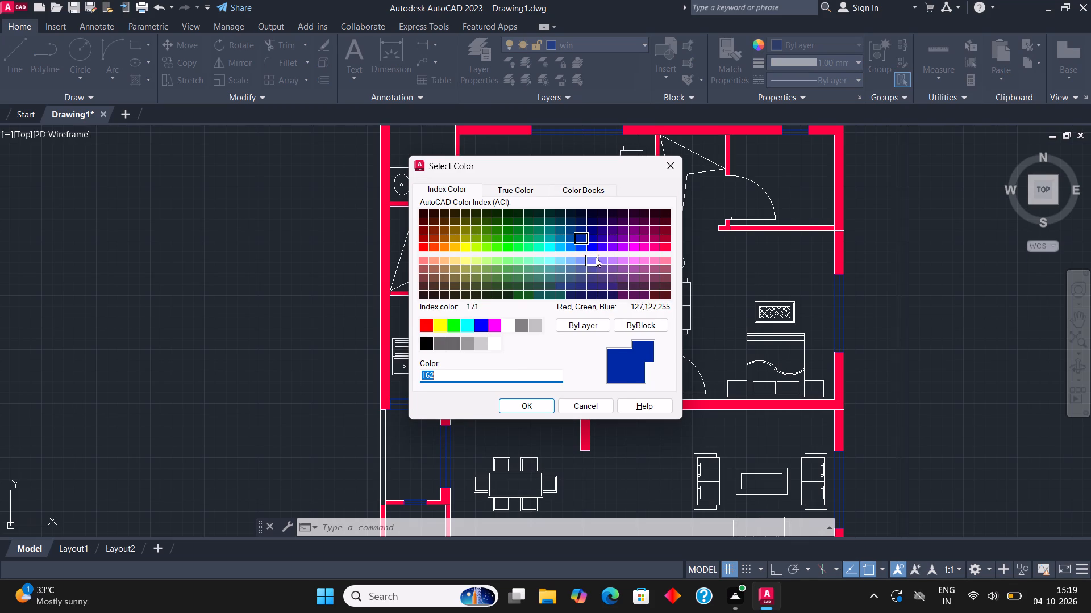
click(569, 246)
click(540, 404)
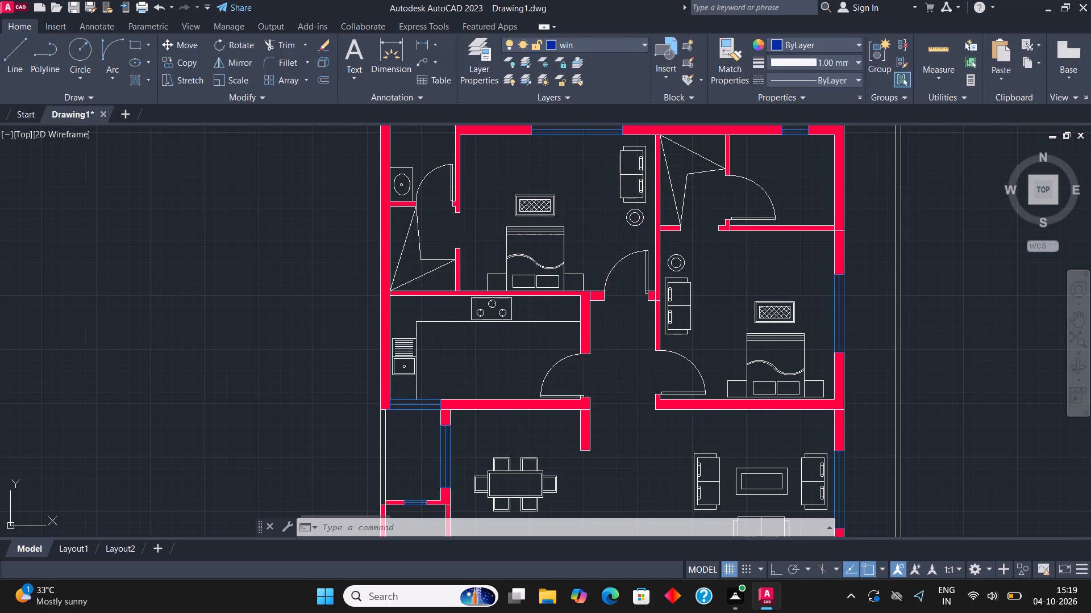
scroll(570, 352, down, 2)
middle_drag(631, 328, 648, 272)
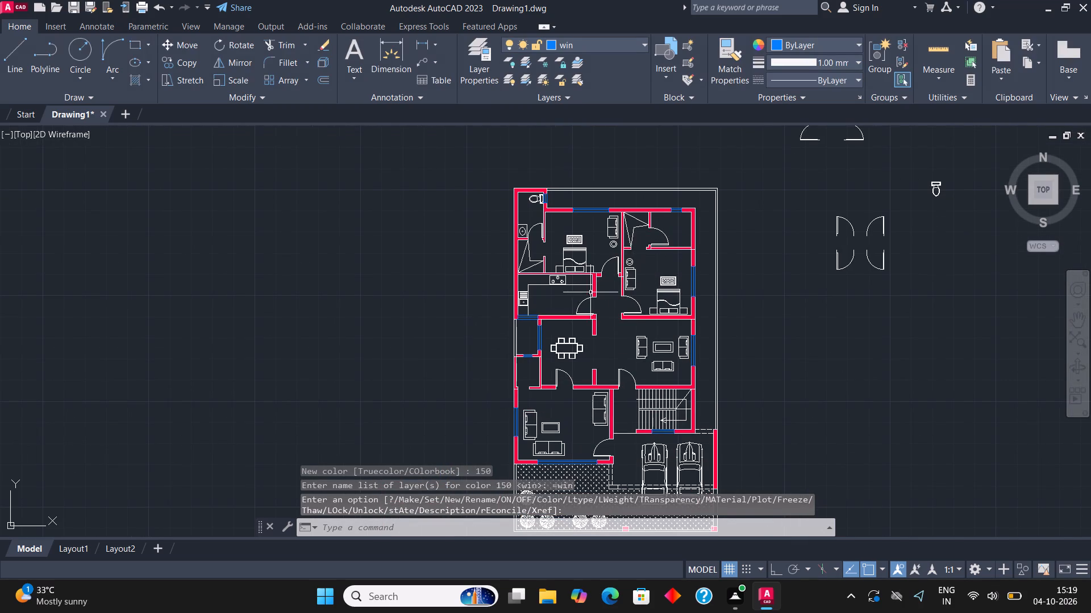
Make wall the current layer and trace the two parallel lines on the west side of the shaft south of the kitchen.
scroll(552, 358, up, 1)
scroll(560, 311, up, 2)
click(601, 41)
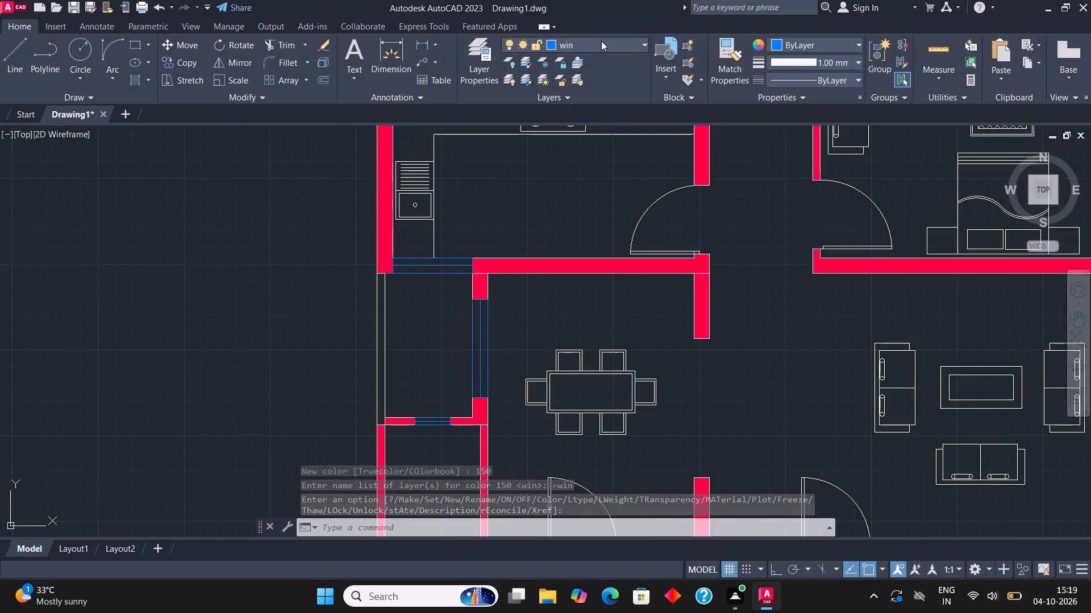
click(577, 111)
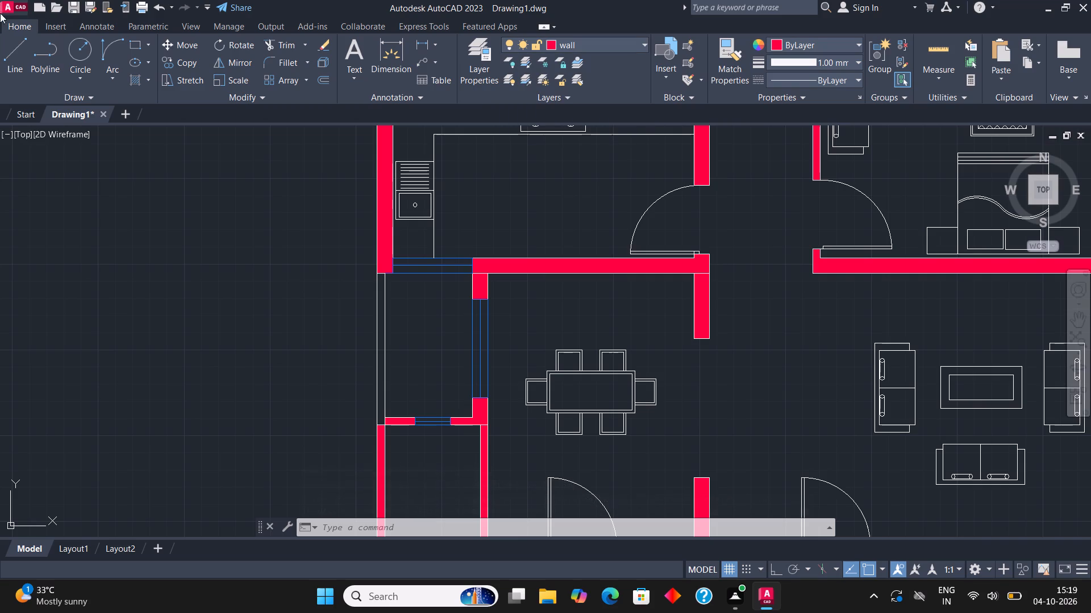
click(20, 52)
scroll(394, 432, up, 1)
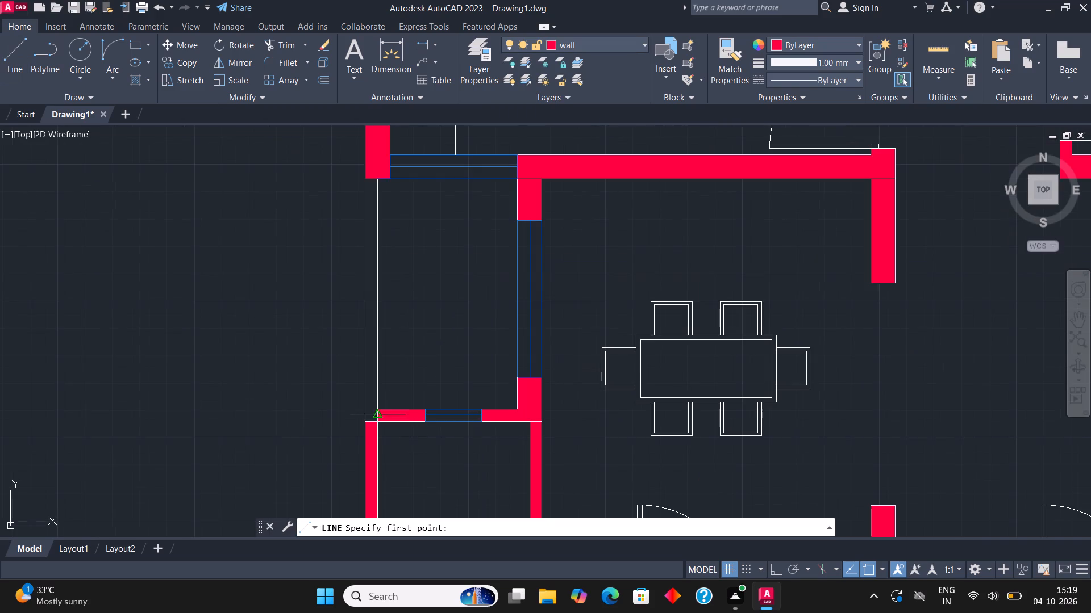
click(377, 409)
click(379, 181)
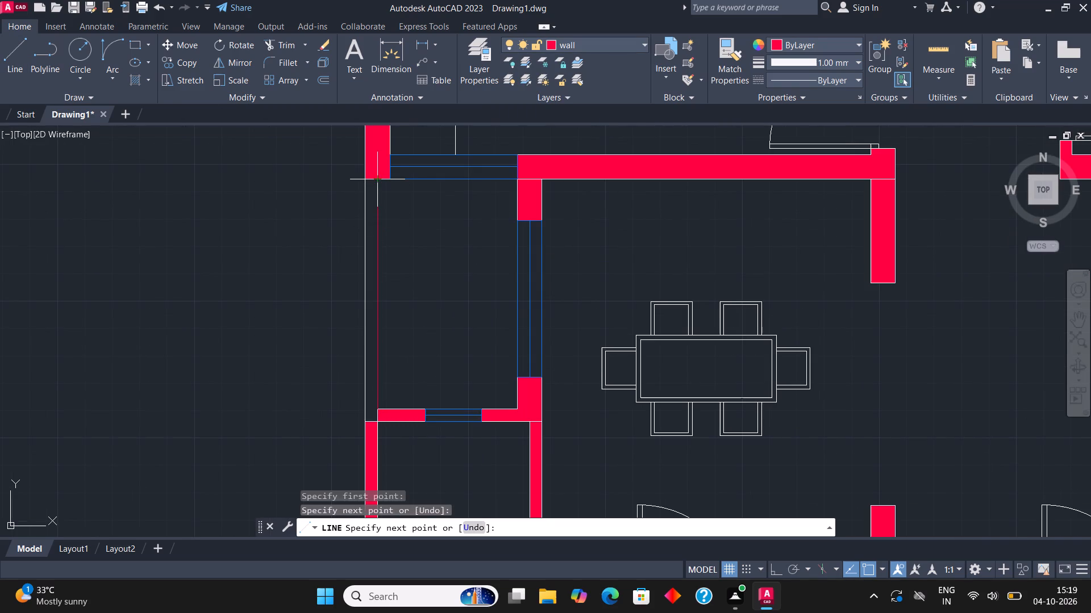
click(11, 42)
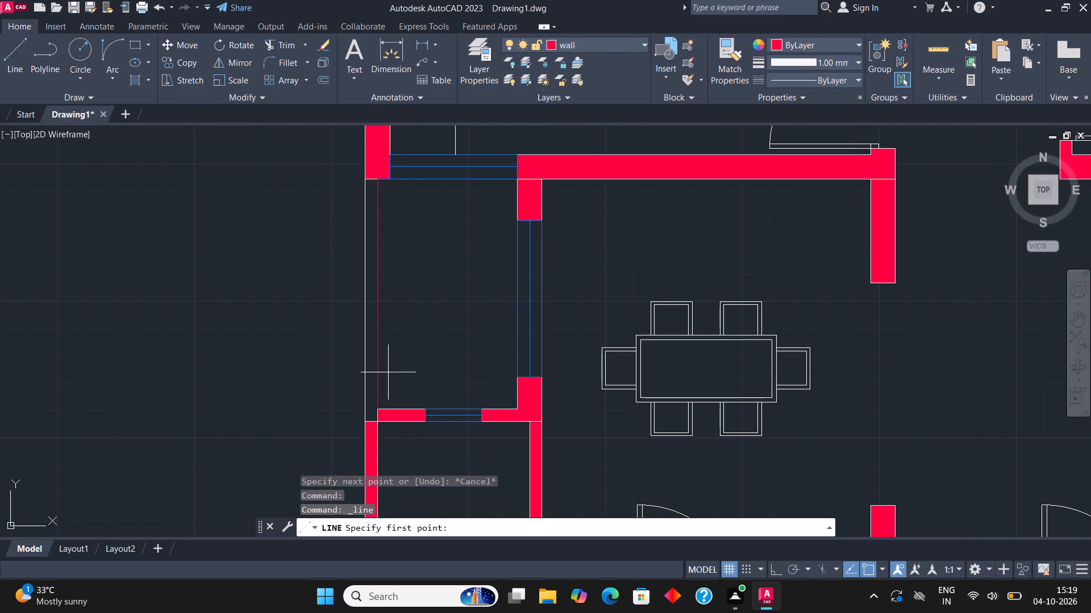
click(363, 422)
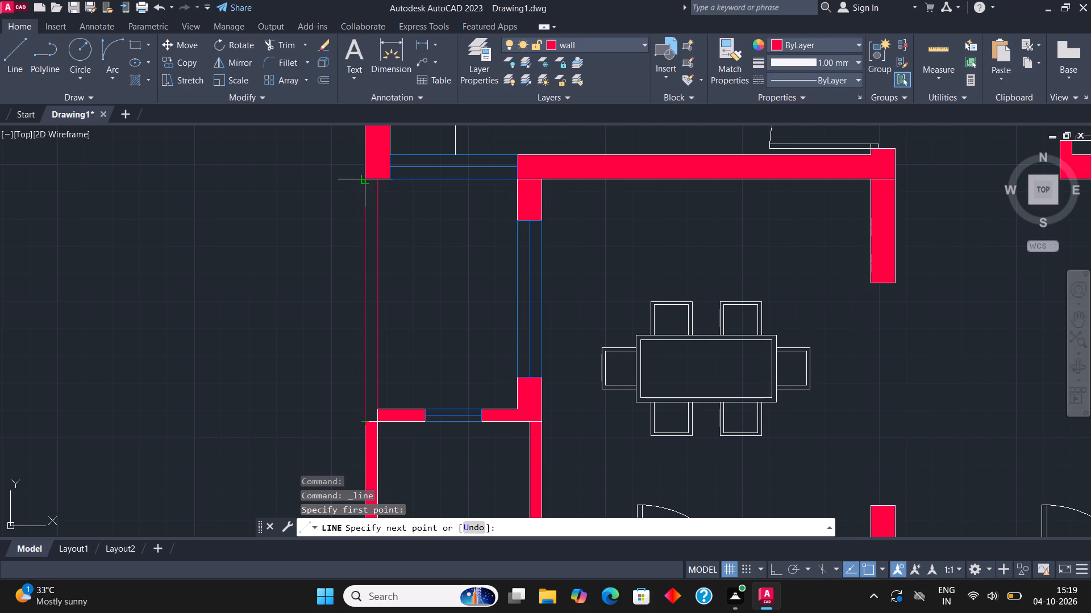
click(365, 177)
scroll(429, 187, down, 2)
key(Escape)
Trim the lines crossing the wall junctions at the dining room's north corners, the shaft's southeast corner and the east bedroom's southeast corner.
middle_drag(603, 253, 542, 252)
scroll(573, 154, up, 2)
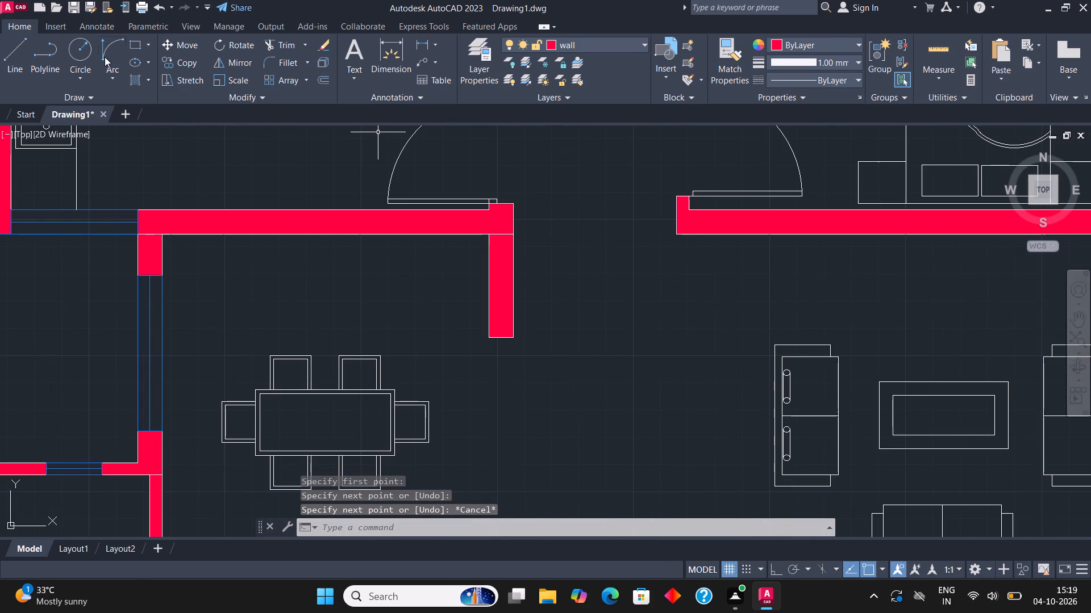
click(278, 42)
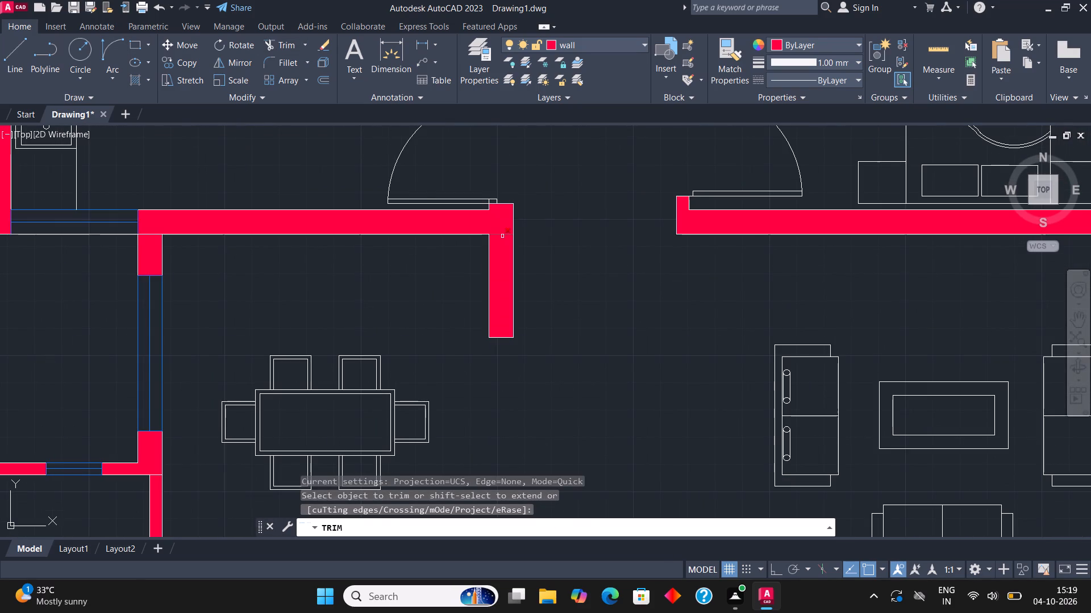
click(503, 236)
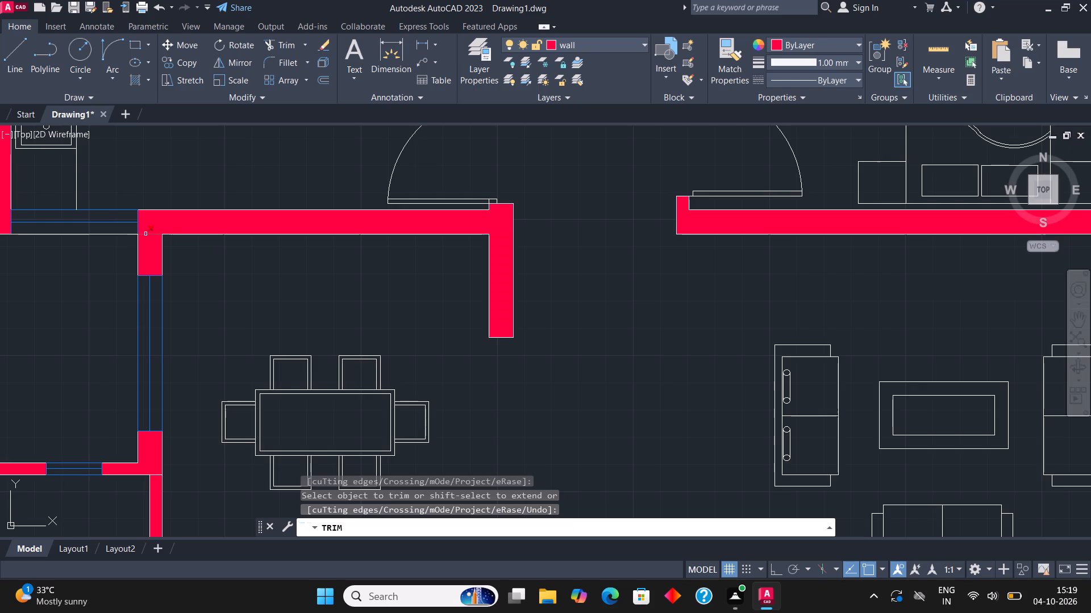
click(146, 233)
click(157, 474)
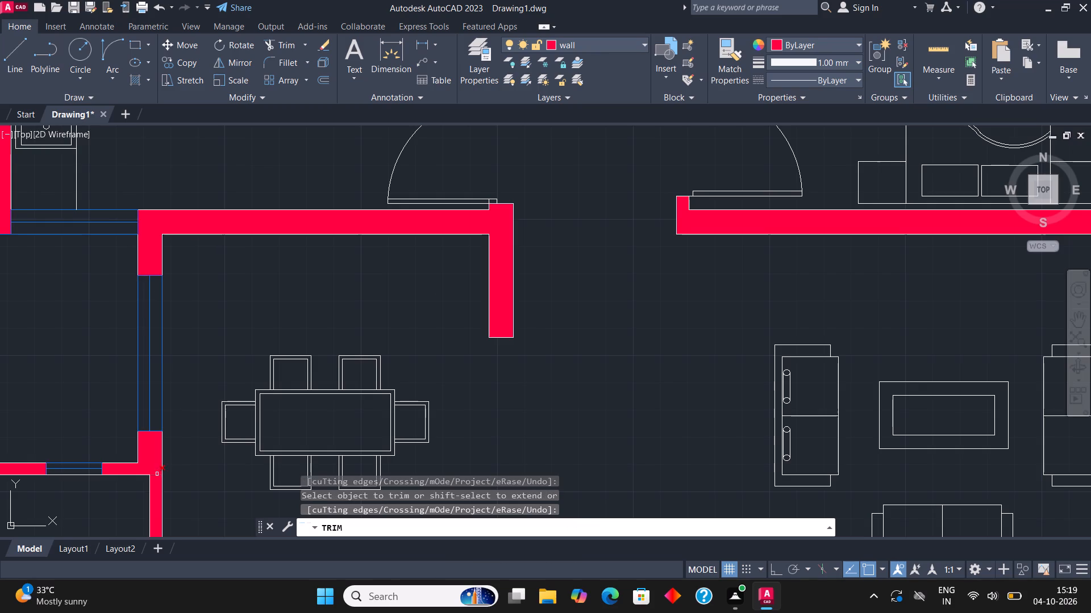
scroll(336, 357, down, 1)
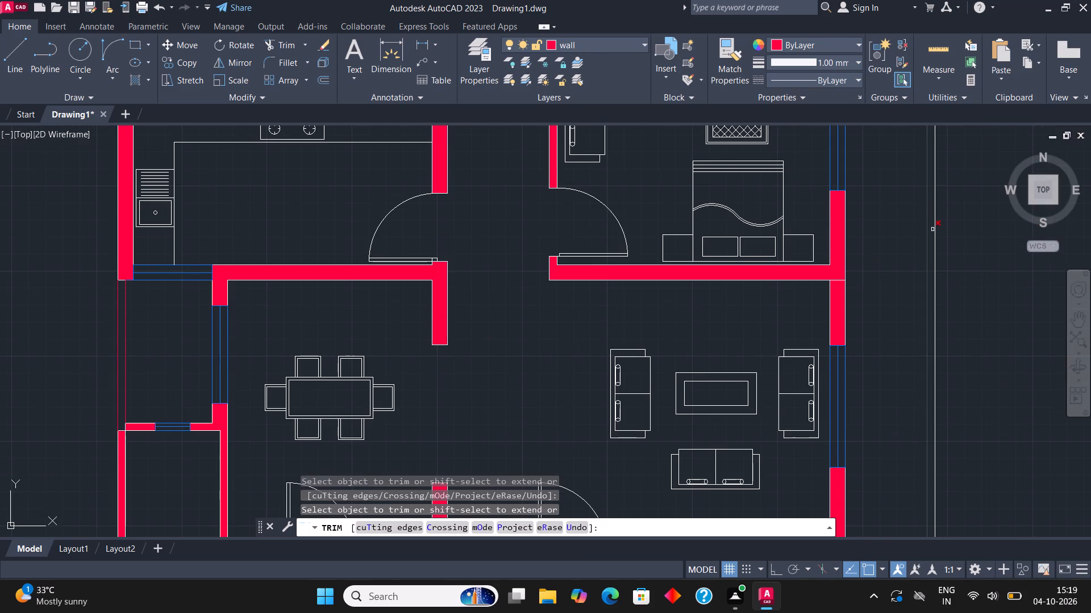
scroll(849, 278, up, 2)
click(812, 285)
scroll(675, 383, down, 3)
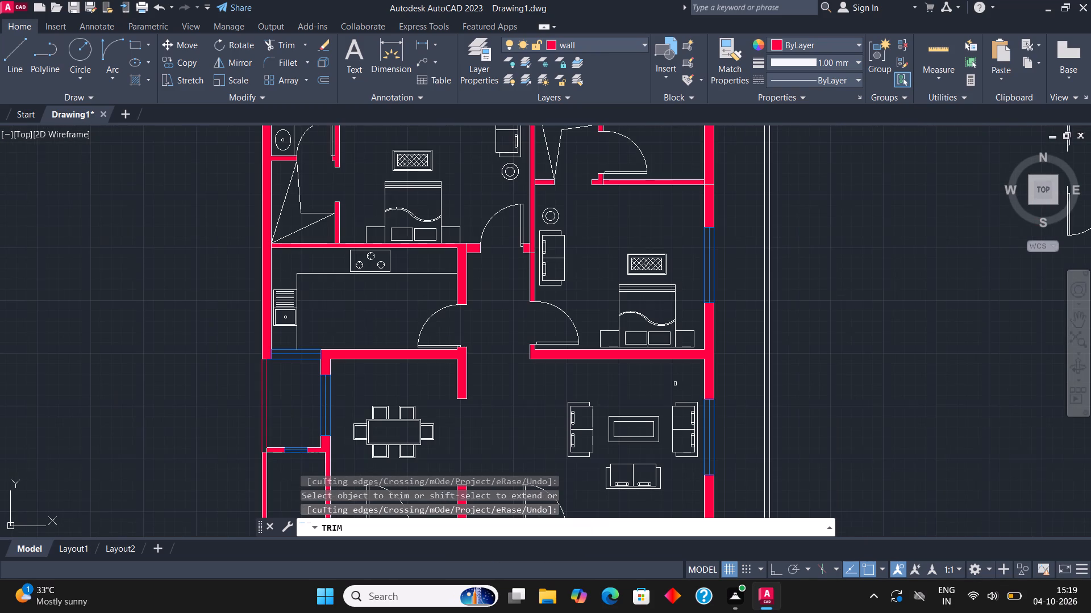
Trim the lines crossing the junction where the northeast bathroom's south wall meets the east outer wall.
scroll(724, 177, up, 4)
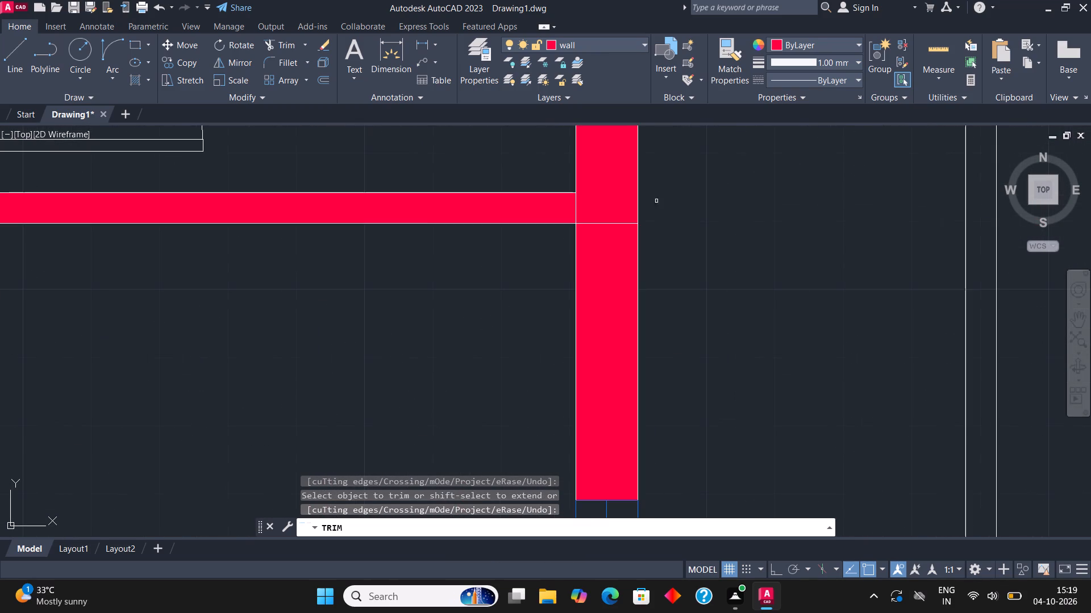
click(609, 224)
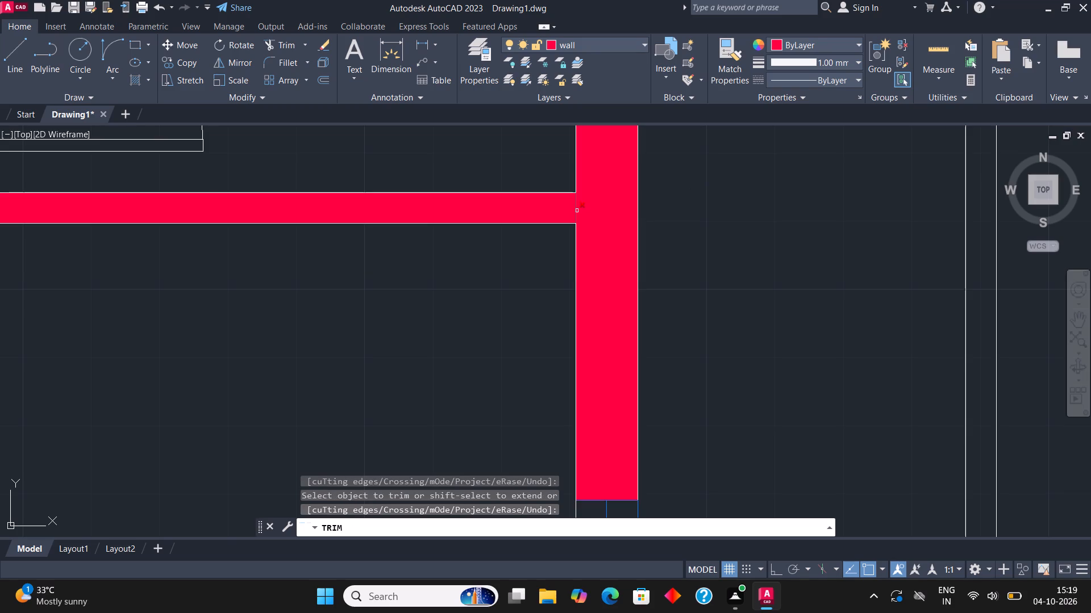
click(577, 211)
scroll(738, 231, down, 3)
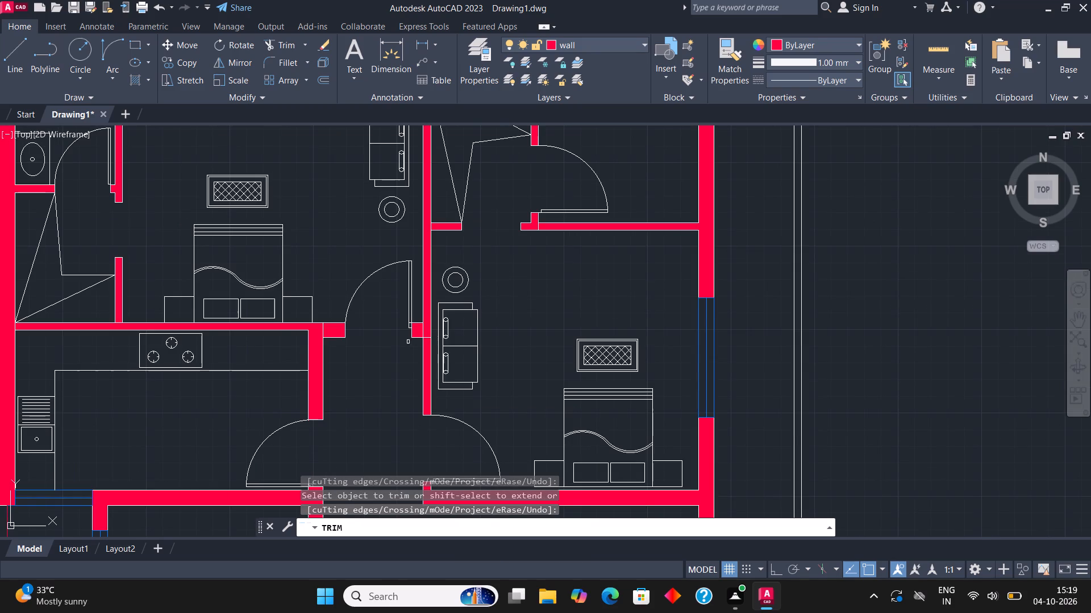
Trim the lines crossing the wall stubs beside the north bedroom's door and the west bathroom partition's junction with the kitchen's north wall.
scroll(408, 339, up, 3)
click(461, 304)
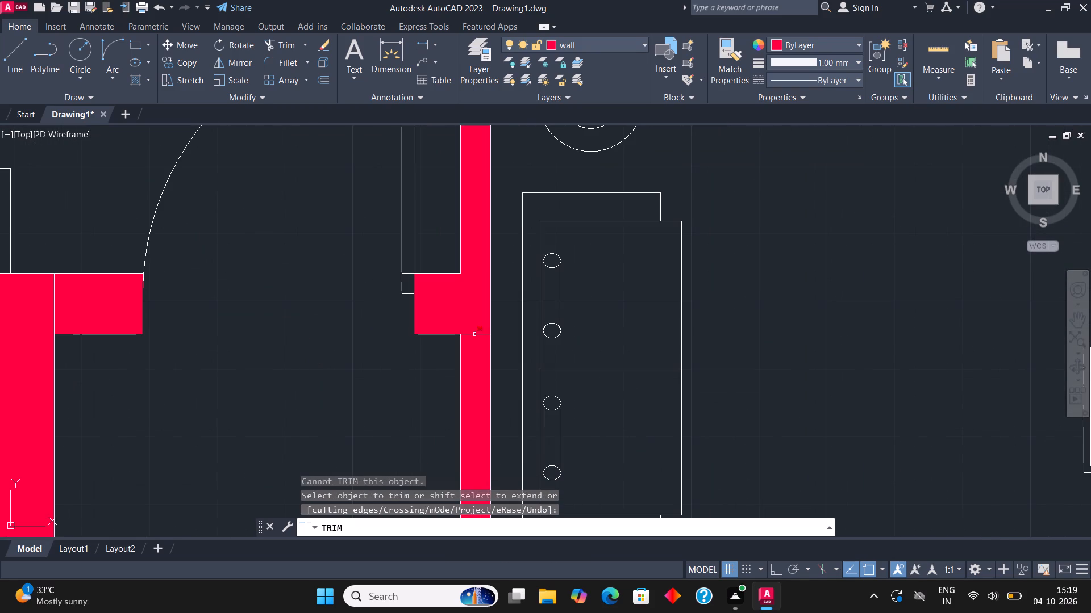
click(476, 335)
scroll(686, 277, down, 2)
scroll(465, 292, up, 2)
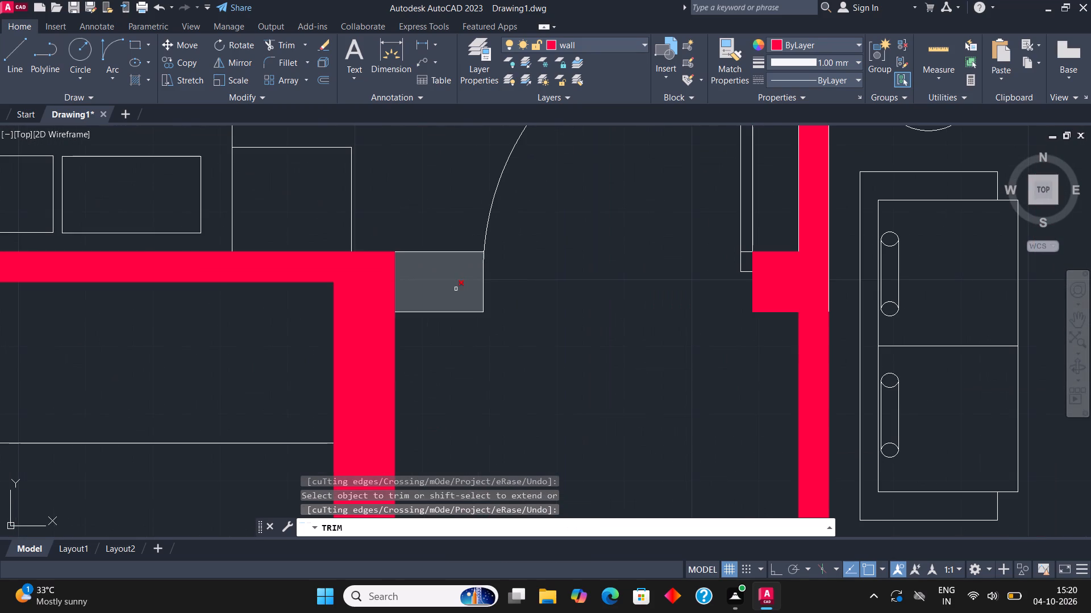
click(393, 290)
scroll(407, 314, down, 4)
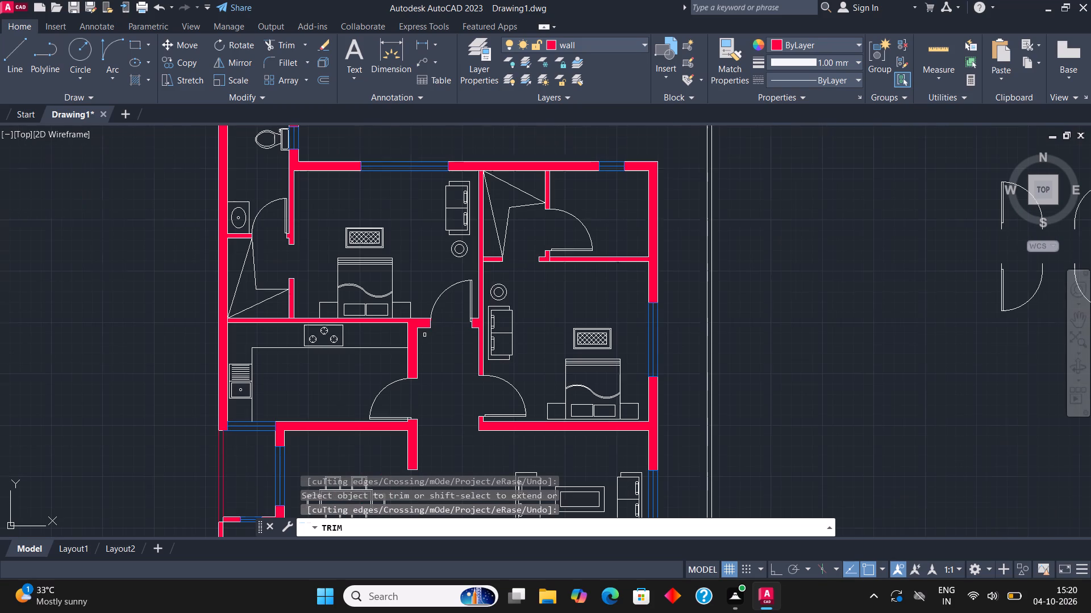
scroll(271, 308, up, 3)
scroll(323, 352, up, 2)
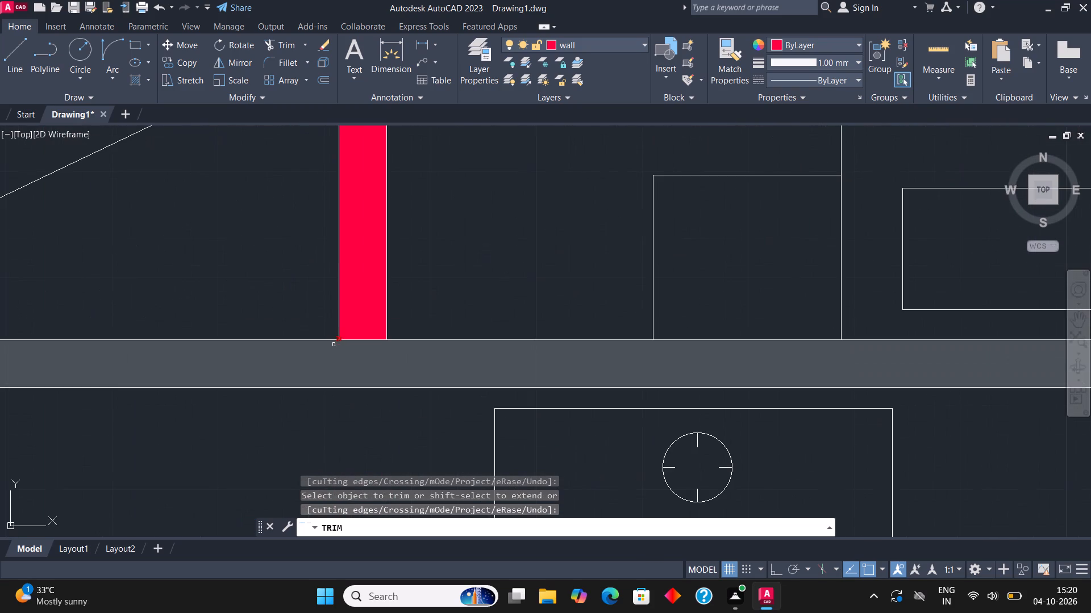
click(354, 339)
scroll(379, 385, down, 4)
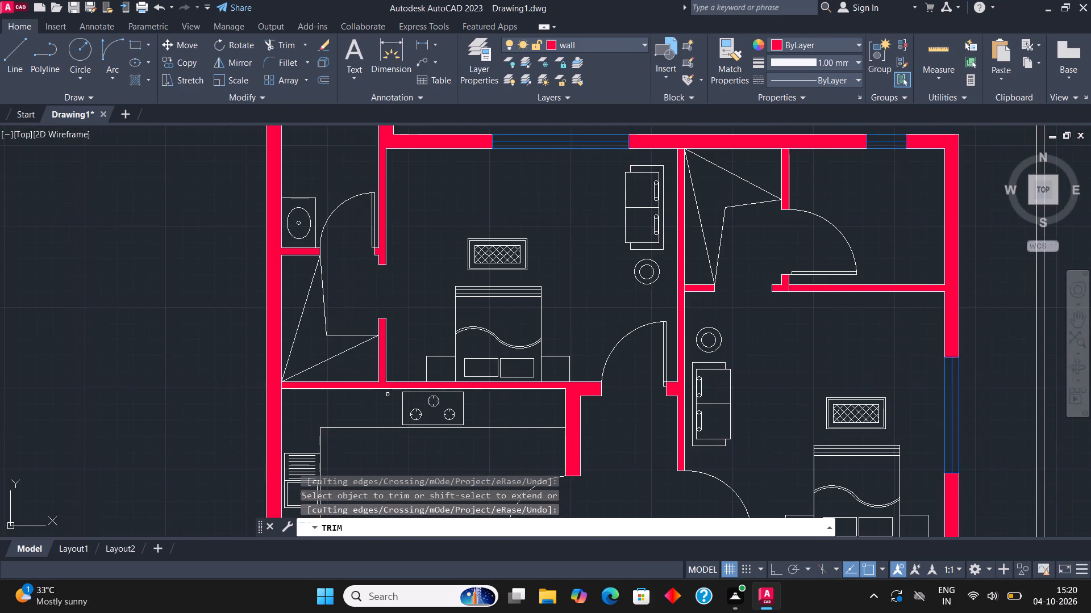
Trim the north wall's inner line where the partition between the bedrooms and the northeast bathroom's partition meet it.
scroll(388, 393, down, 1)
scroll(364, 289, up, 3)
scroll(377, 297, down, 3)
scroll(591, 267, up, 1)
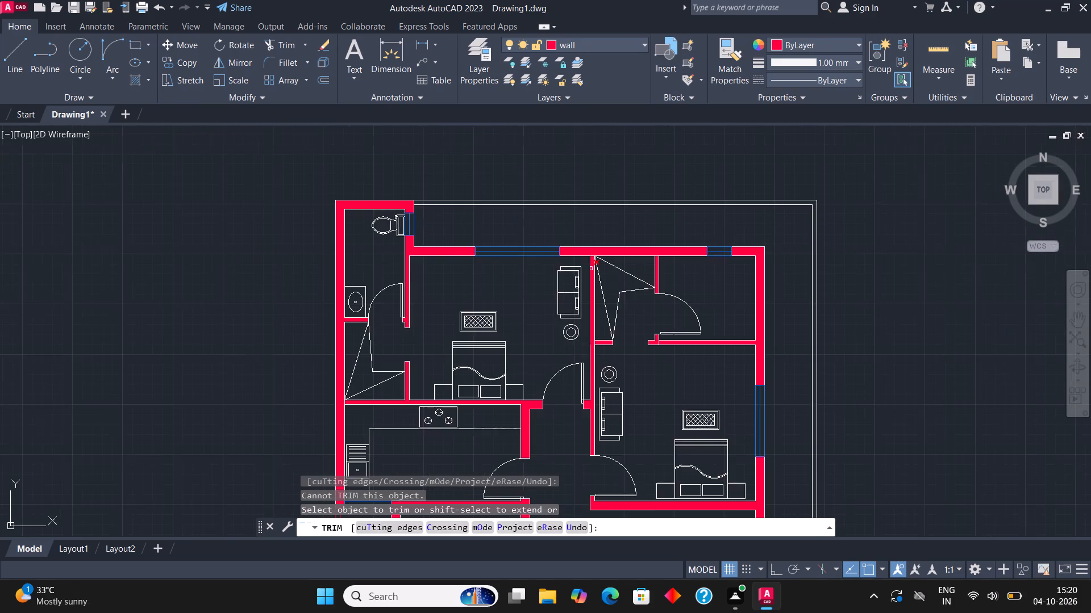
scroll(591, 267, up, 4)
click(578, 242)
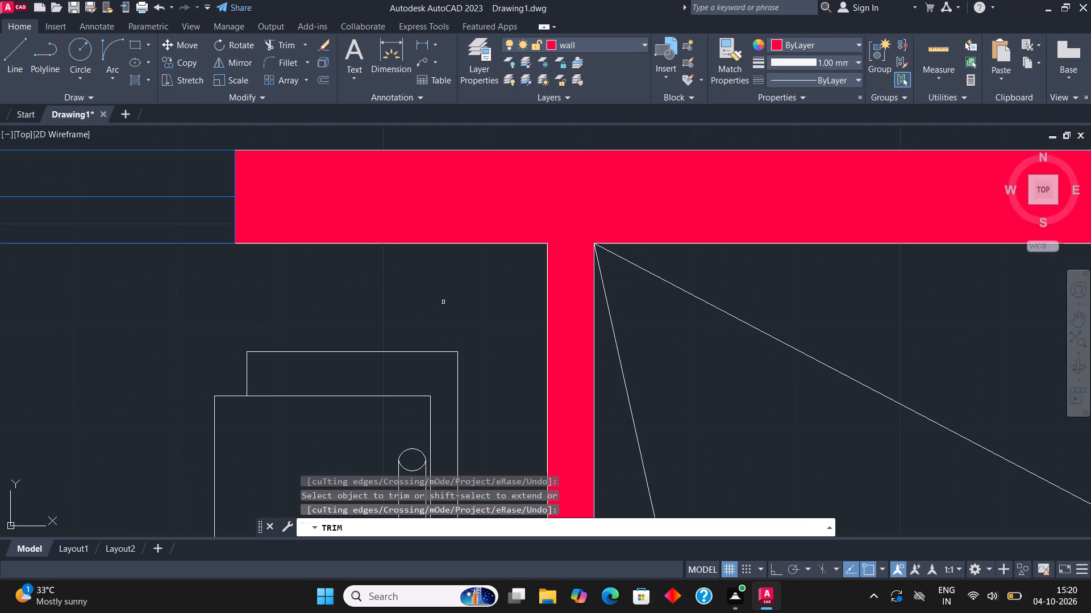
scroll(396, 320, down, 2)
scroll(755, 297, up, 3)
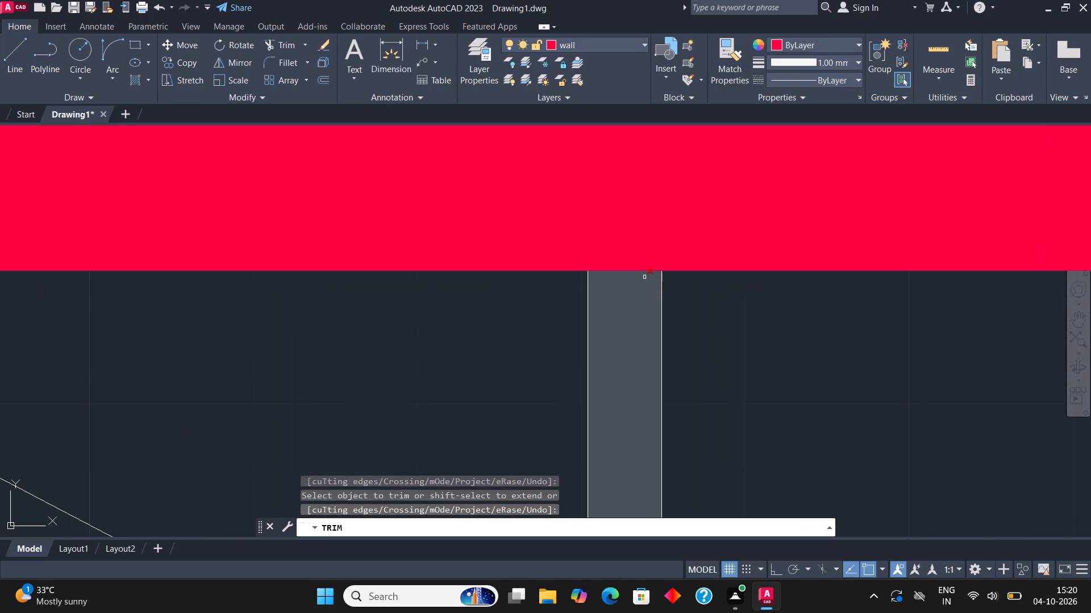
click(639, 272)
scroll(411, 248, down, 5)
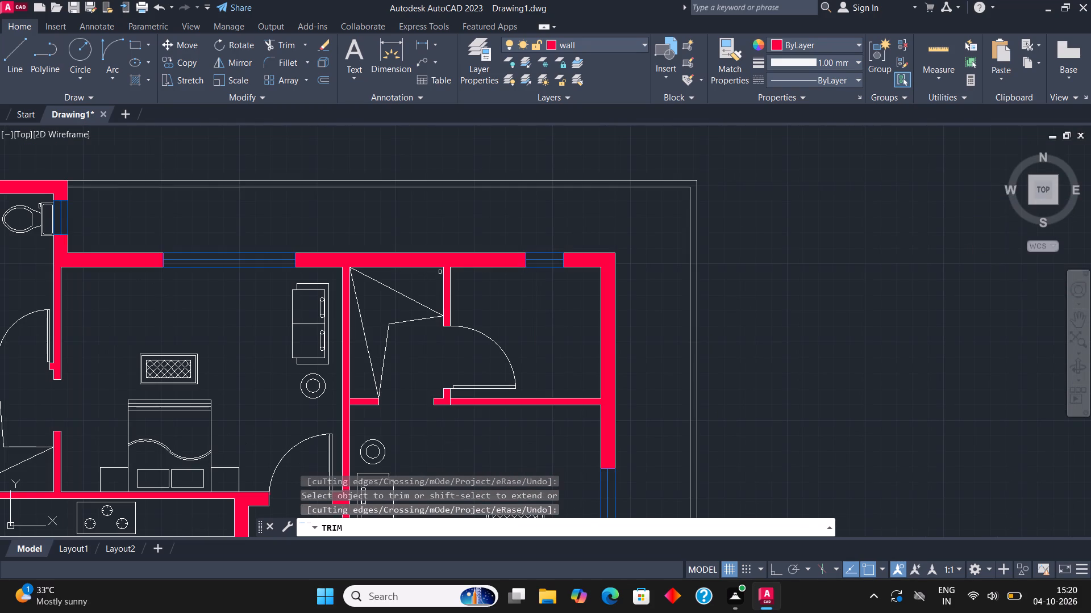
Trim the lines crossing the northeast bathroom's south wall at the door corner and at the partition between the bedrooms.
middle_drag(561, 347, 579, 306)
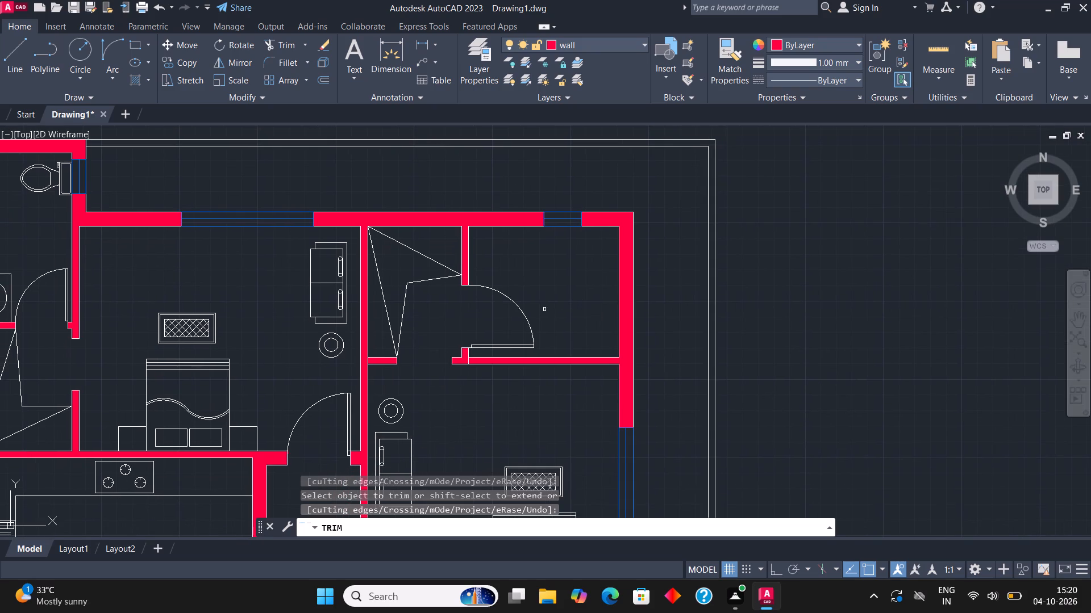
scroll(489, 363, up, 3)
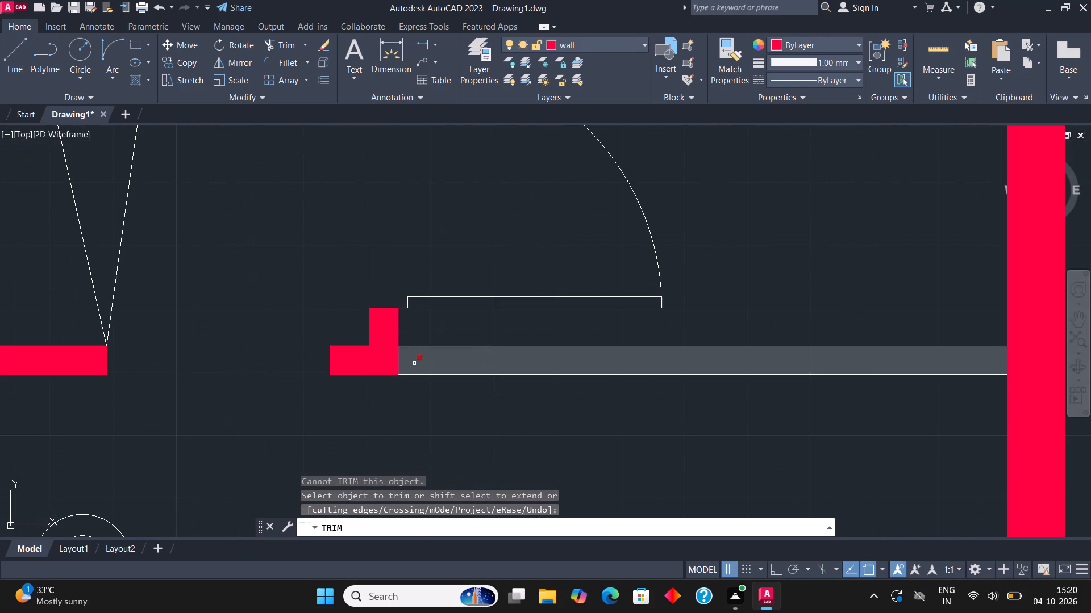
click(399, 354)
scroll(647, 195, down, 2)
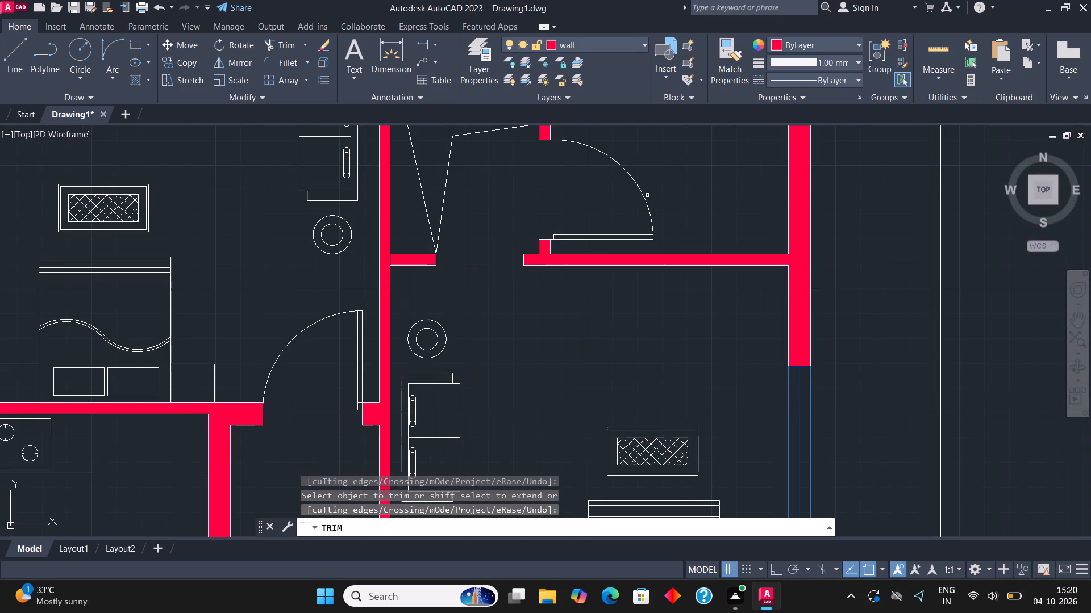
scroll(385, 261, up, 3)
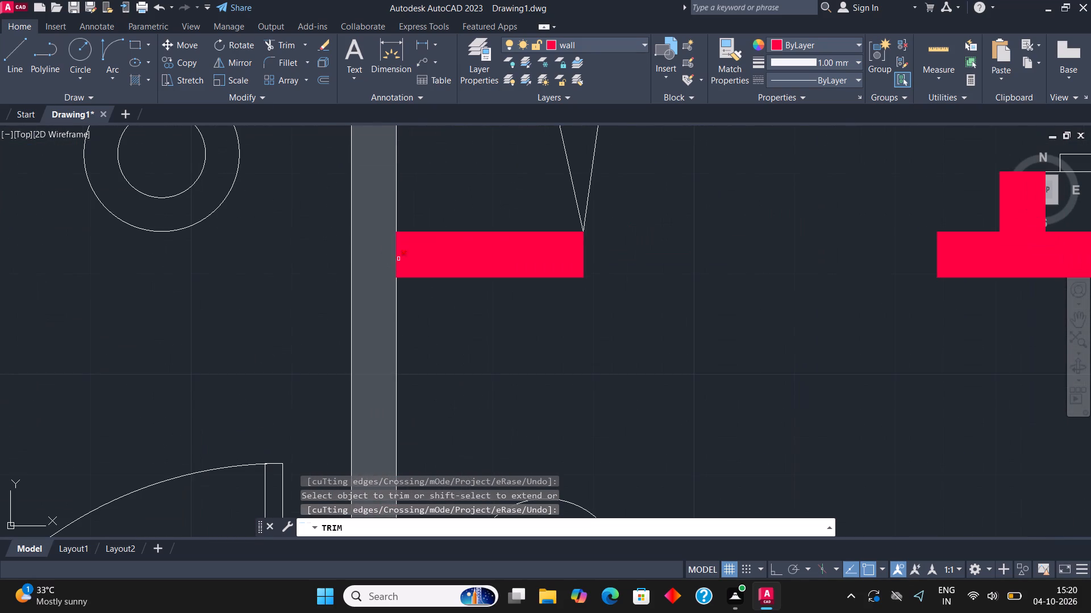
click(397, 256)
scroll(669, 191, down, 3)
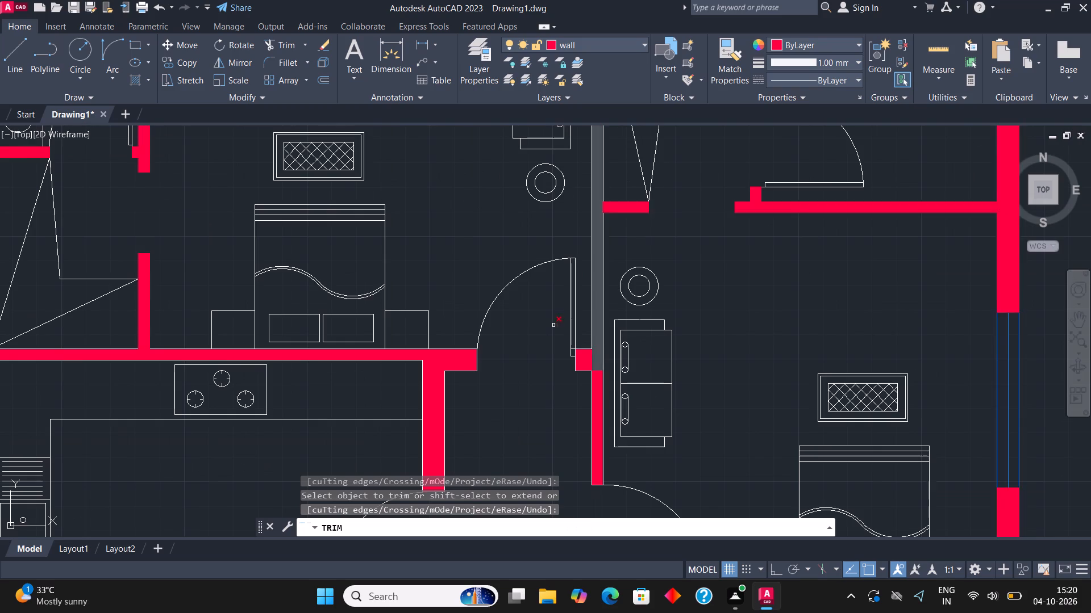
Trim the line crossing the junction where the staircase's north wall meets the east outer wall.
scroll(546, 287, down, 2)
middle_drag(531, 388, 532, 251)
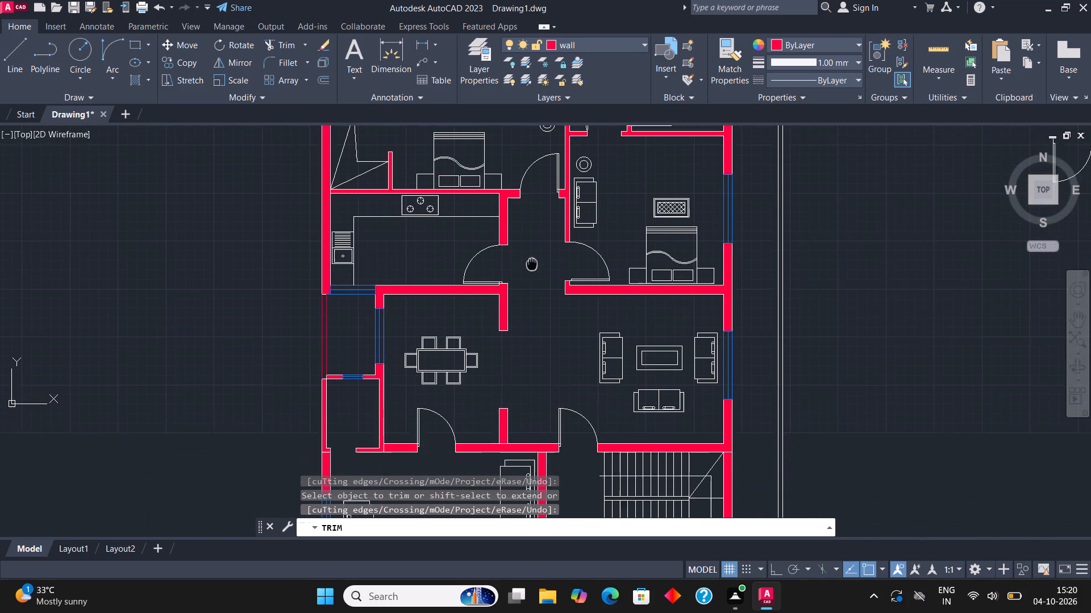
middle_drag(532, 251, 534, 191)
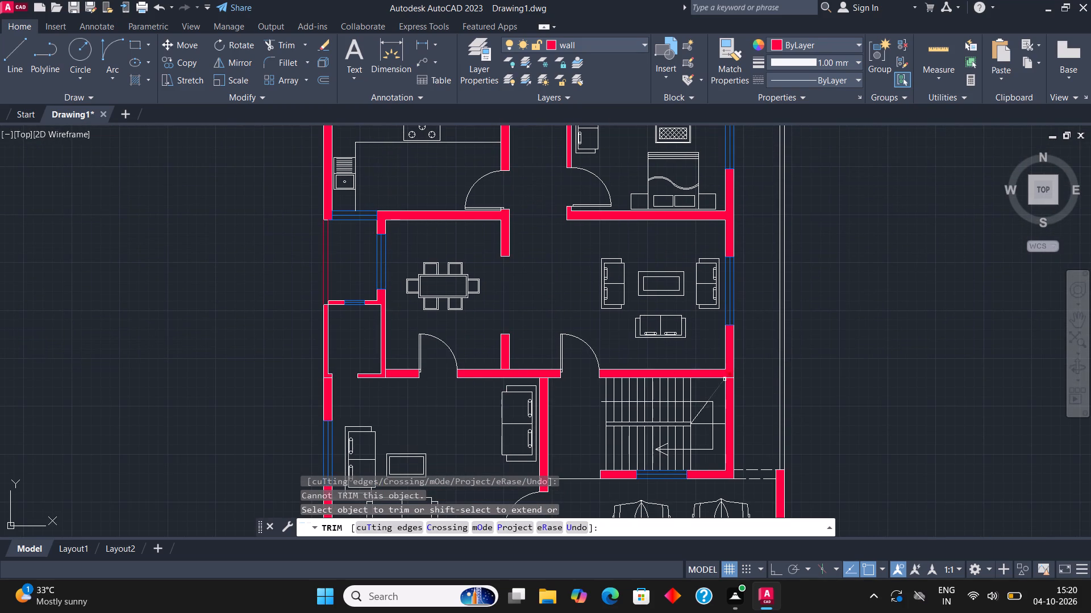
scroll(726, 379, up, 2)
click(727, 378)
scroll(767, 318, down, 1)
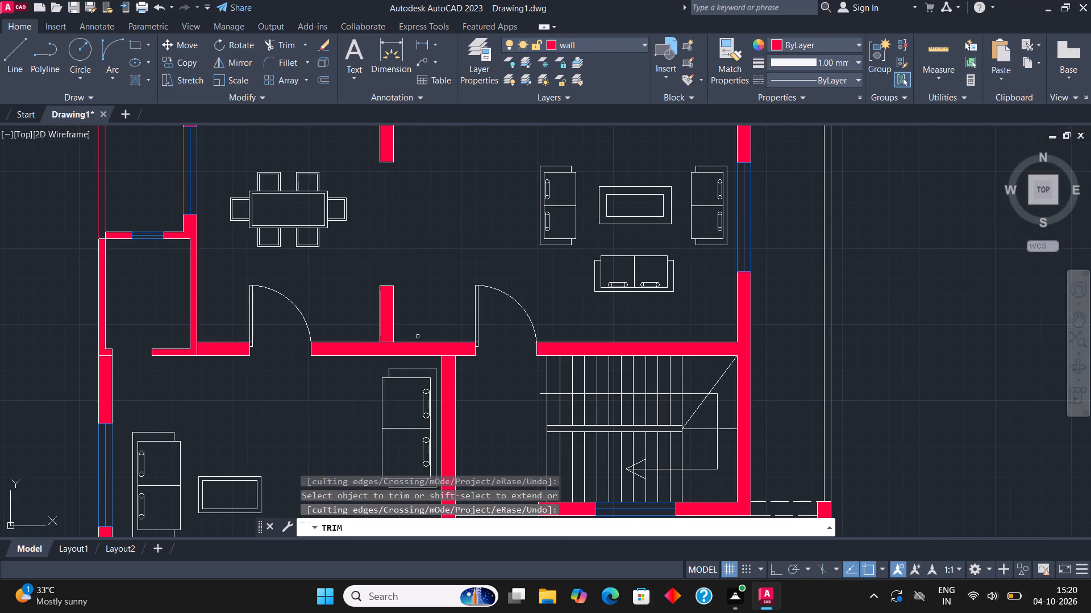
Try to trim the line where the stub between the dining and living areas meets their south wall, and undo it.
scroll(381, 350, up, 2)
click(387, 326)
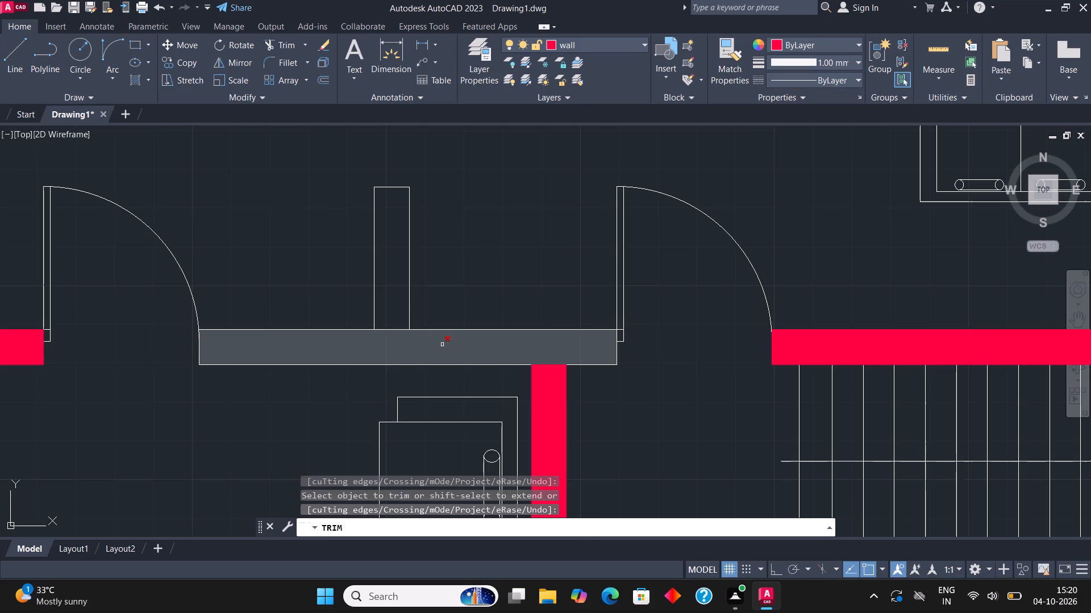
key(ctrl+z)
Trim the dining and living areas' south wall lines where the stub above and the partition below meet it.
scroll(458, 313, down, 1)
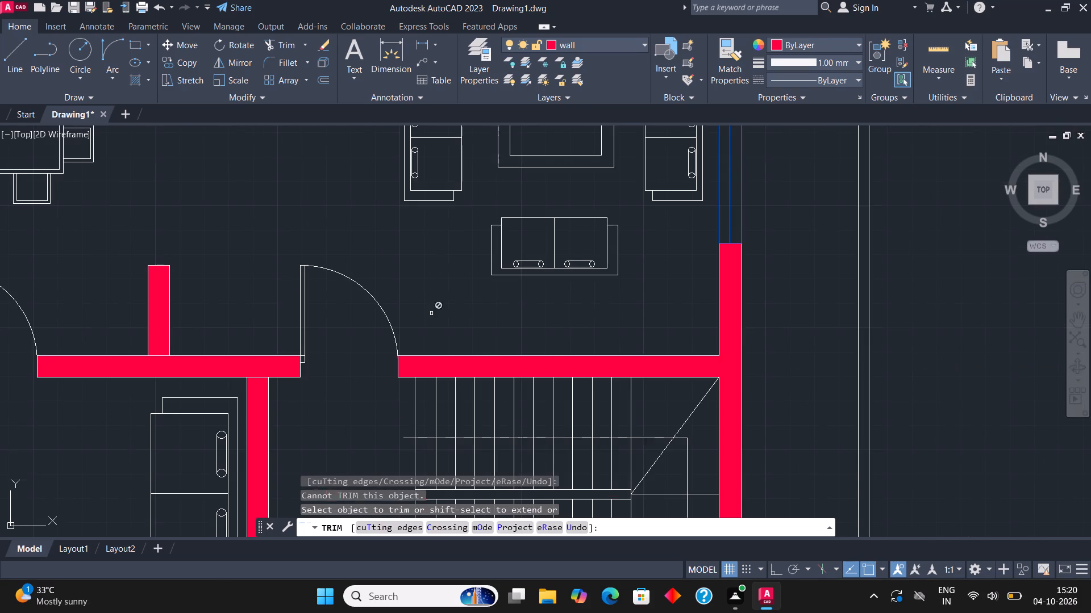
scroll(478, 314, down, 1)
scroll(329, 330, up, 3)
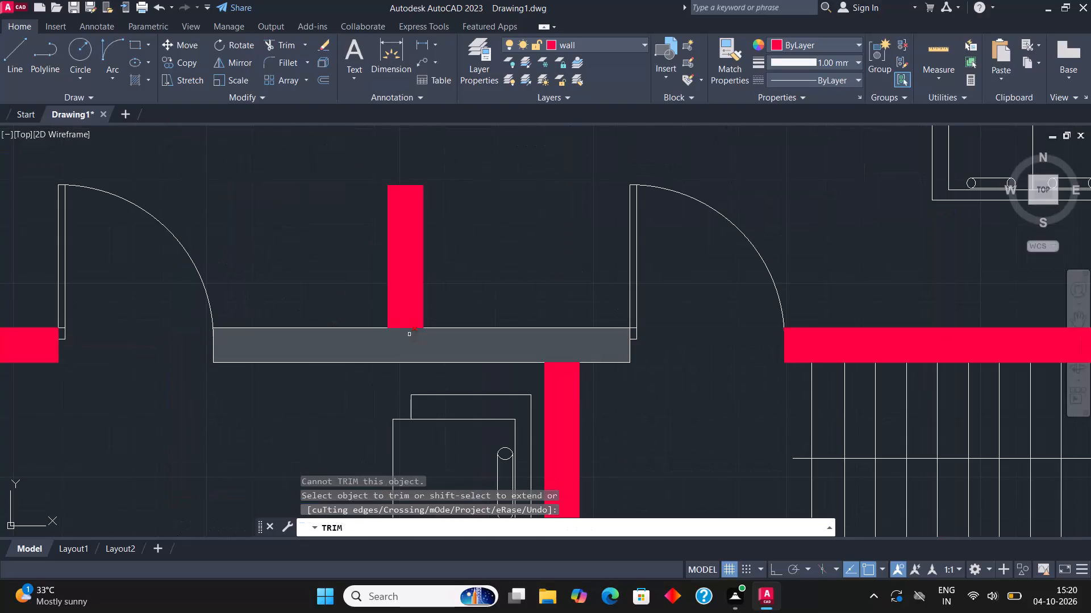
click(409, 329)
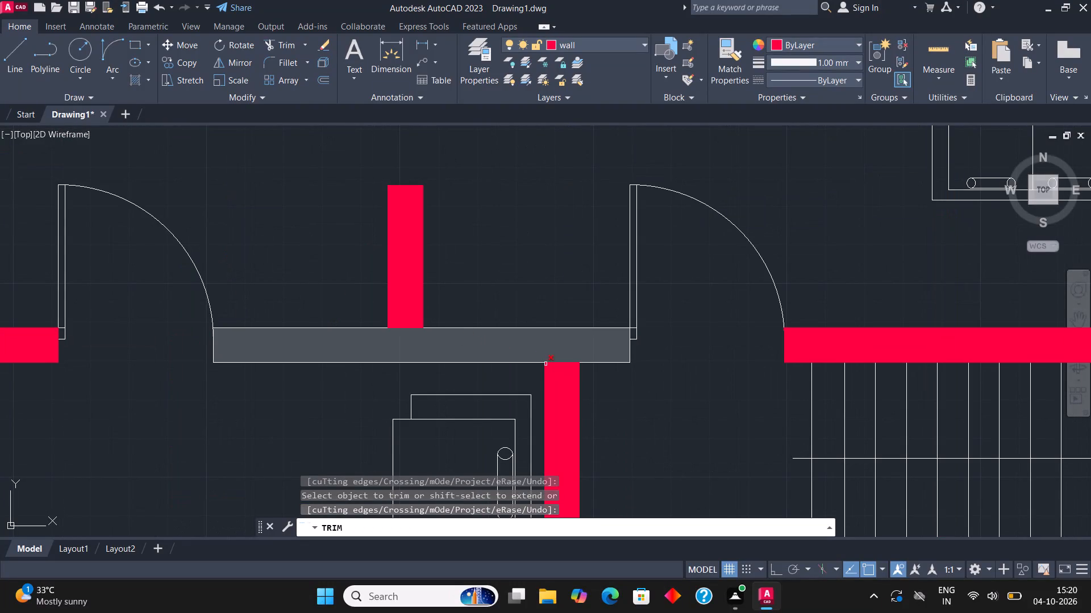
click(562, 363)
scroll(567, 296, down, 1)
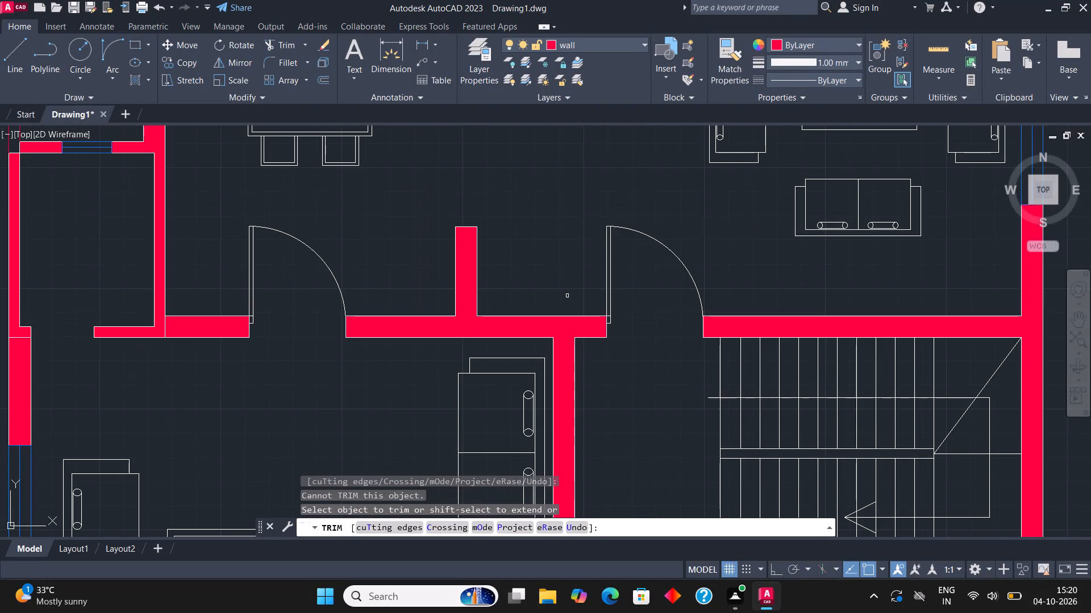
Trim the lines crossing the wall junctions at the southeast and southwest corners of the small room west of the dining area.
scroll(565, 296, down, 2)
scroll(372, 314, up, 4)
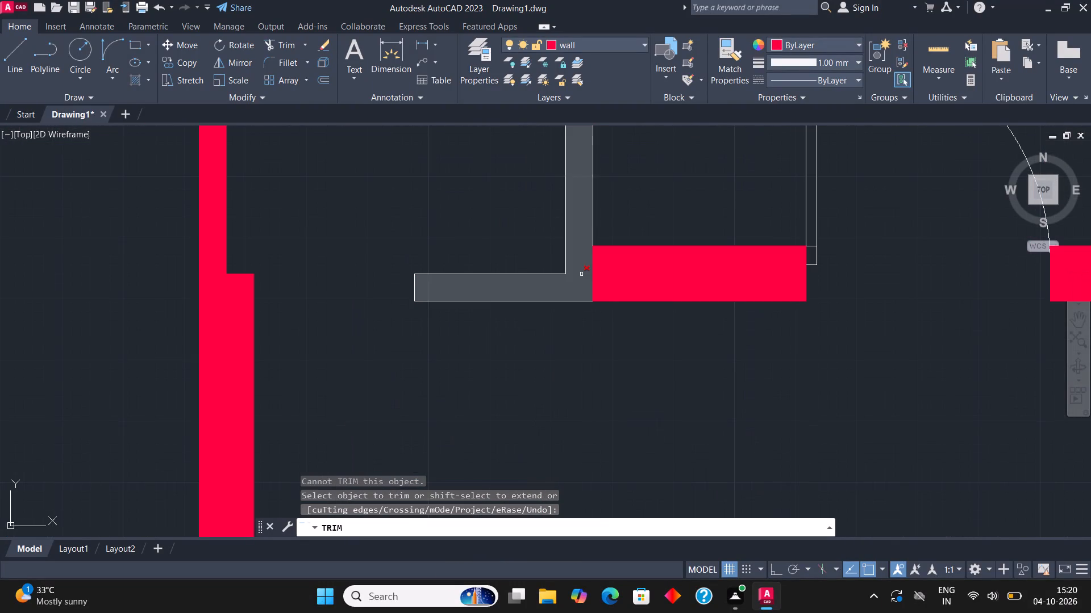
click(591, 286)
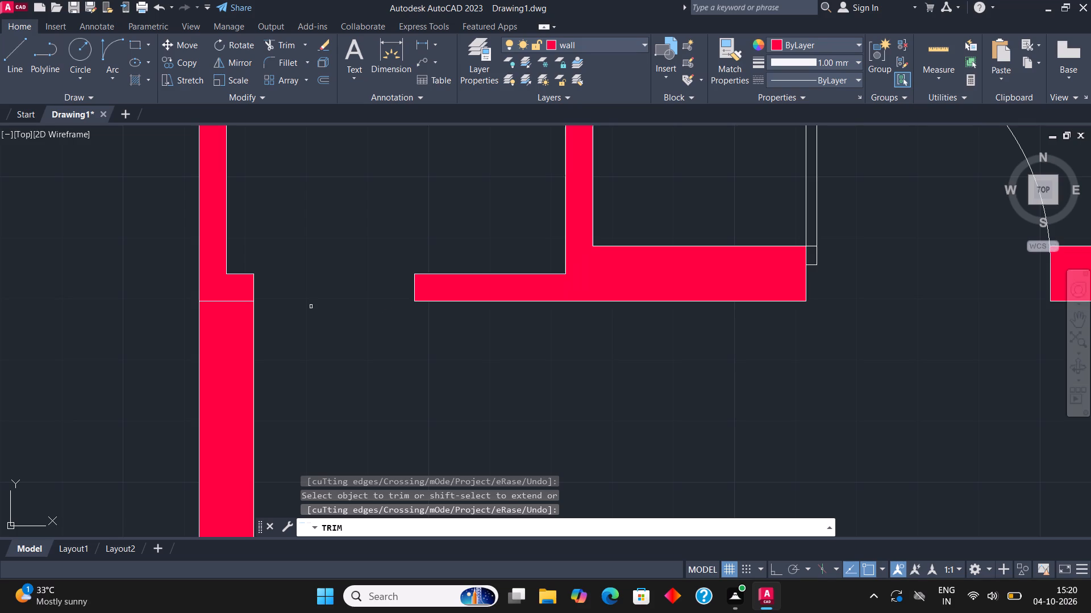
click(238, 301)
scroll(332, 368, down, 2)
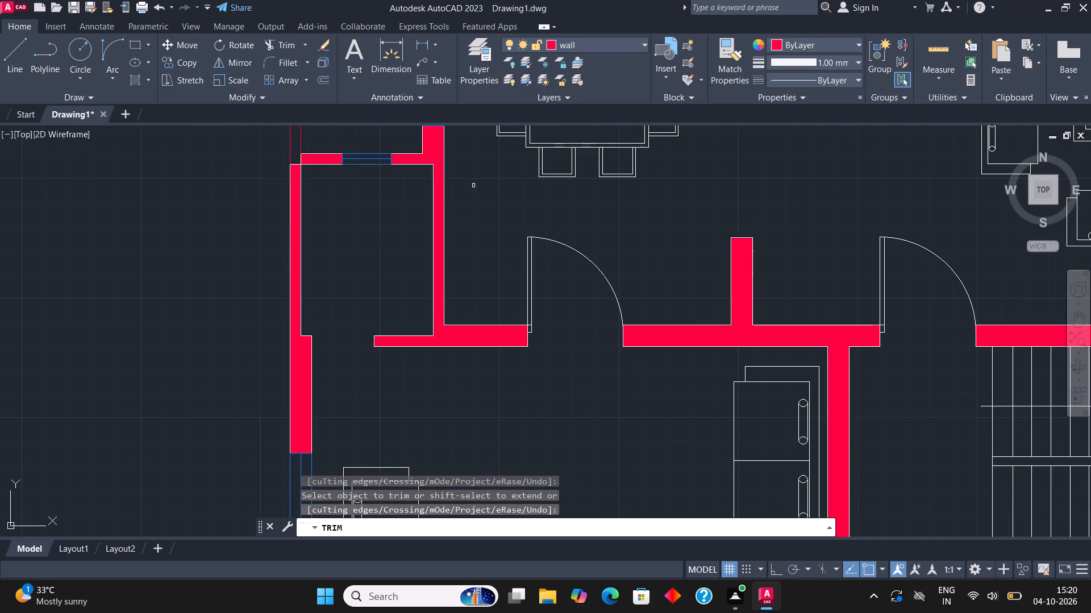
scroll(473, 186, down, 2)
scroll(410, 413, up, 2)
scroll(245, 347, down, 1)
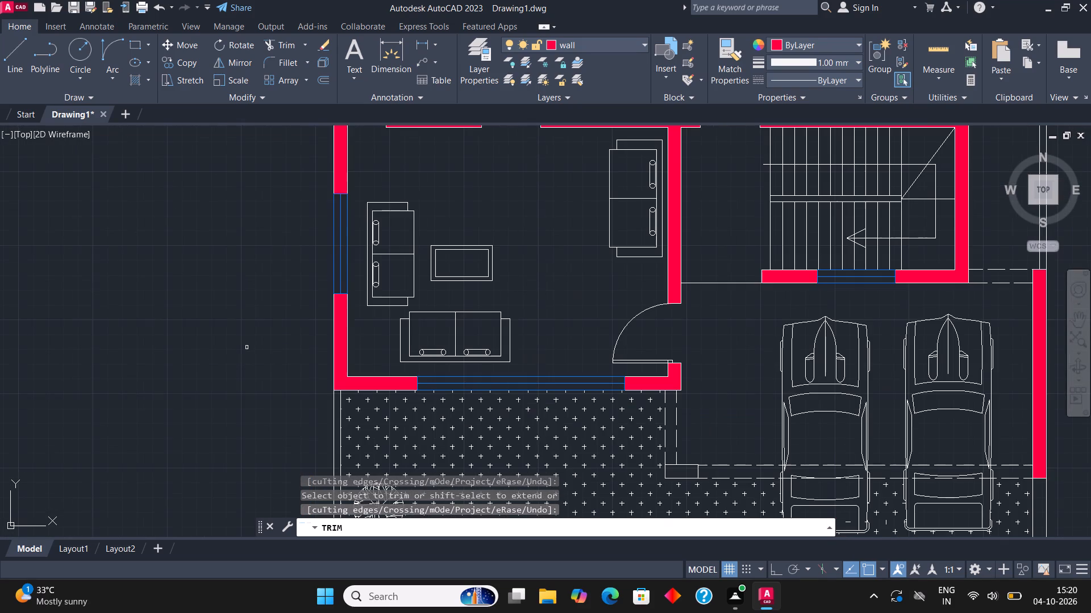
key(Escape)
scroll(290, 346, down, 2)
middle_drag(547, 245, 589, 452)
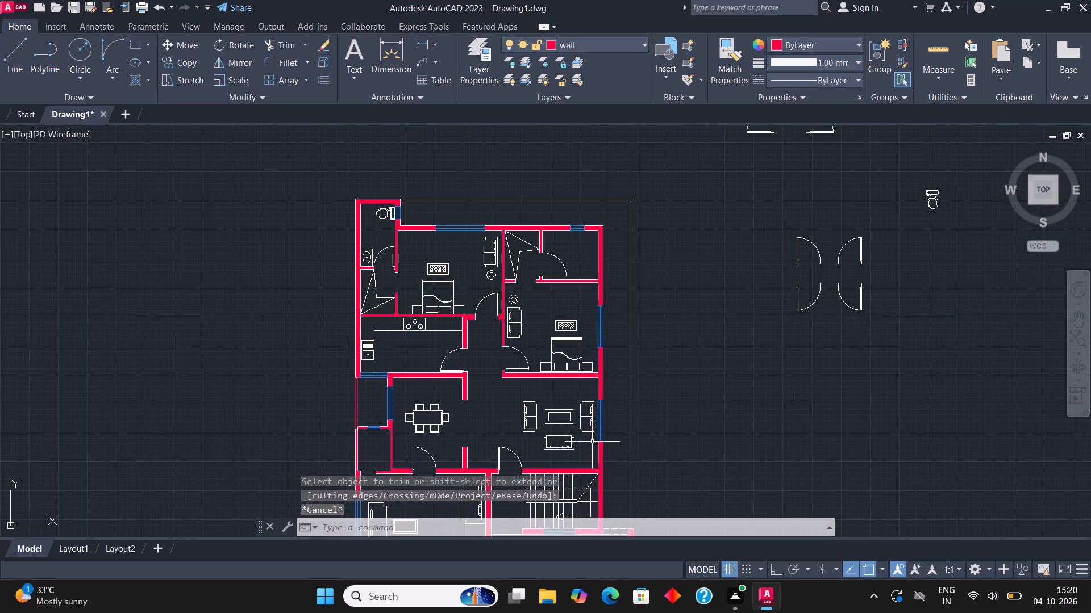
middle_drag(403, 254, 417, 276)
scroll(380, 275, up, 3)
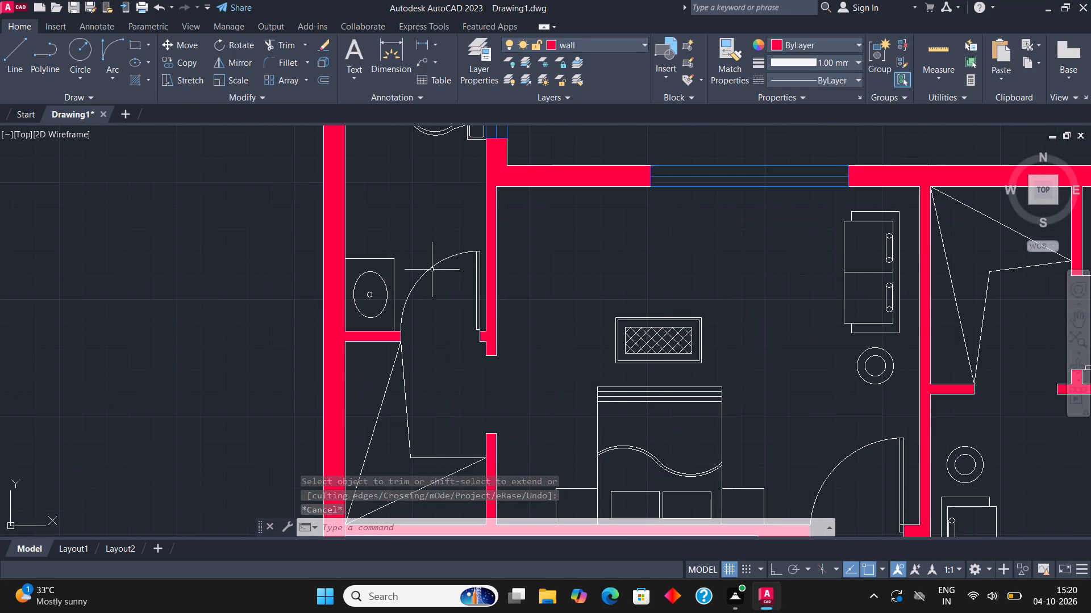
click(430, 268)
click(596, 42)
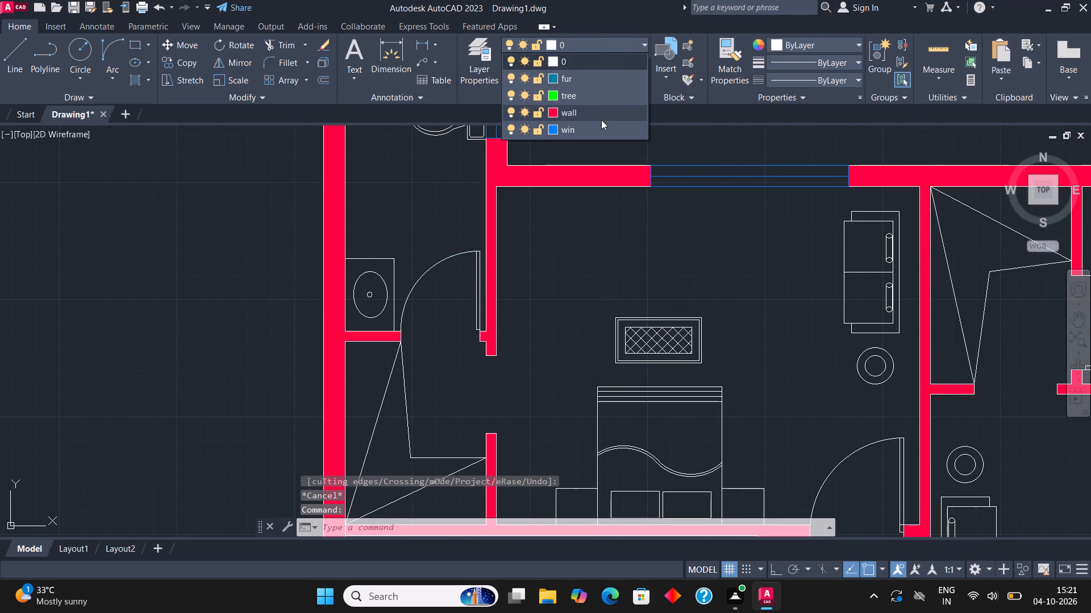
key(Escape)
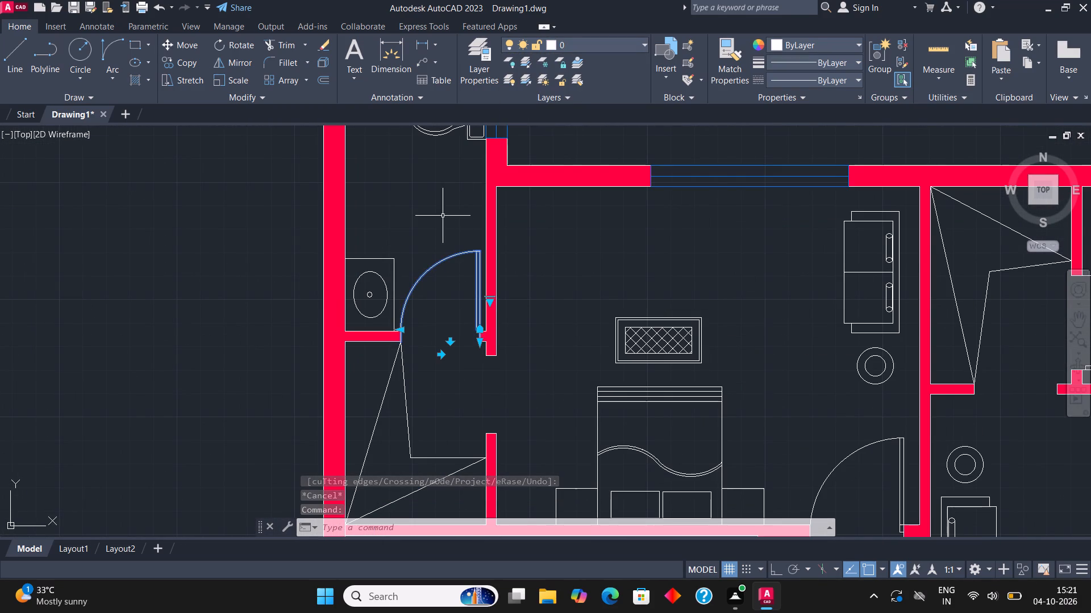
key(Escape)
Create a new layer named door with index colour 52.
click(480, 63)
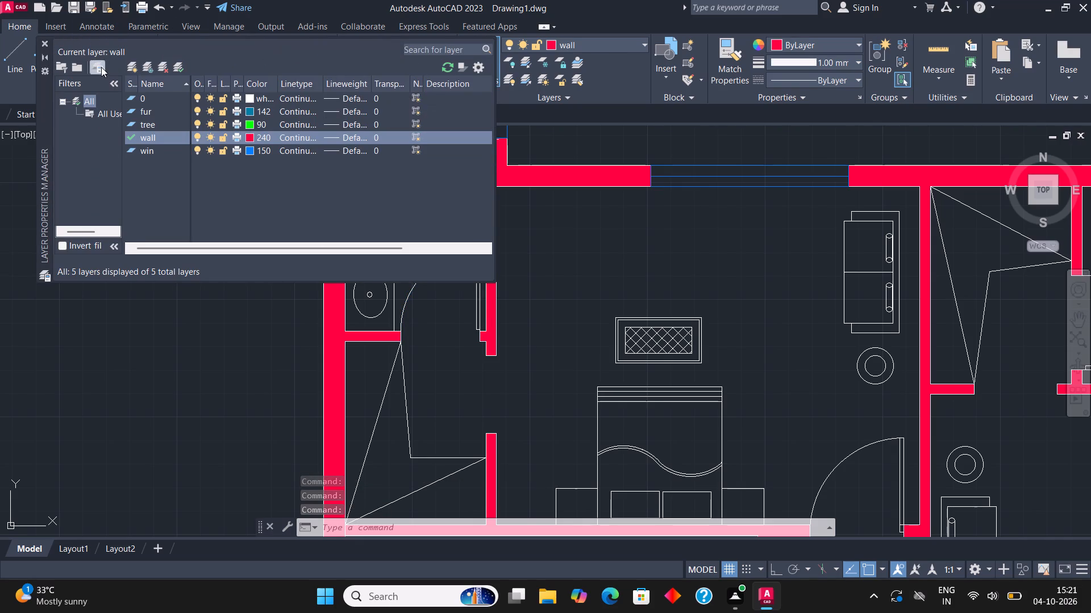
click(134, 63)
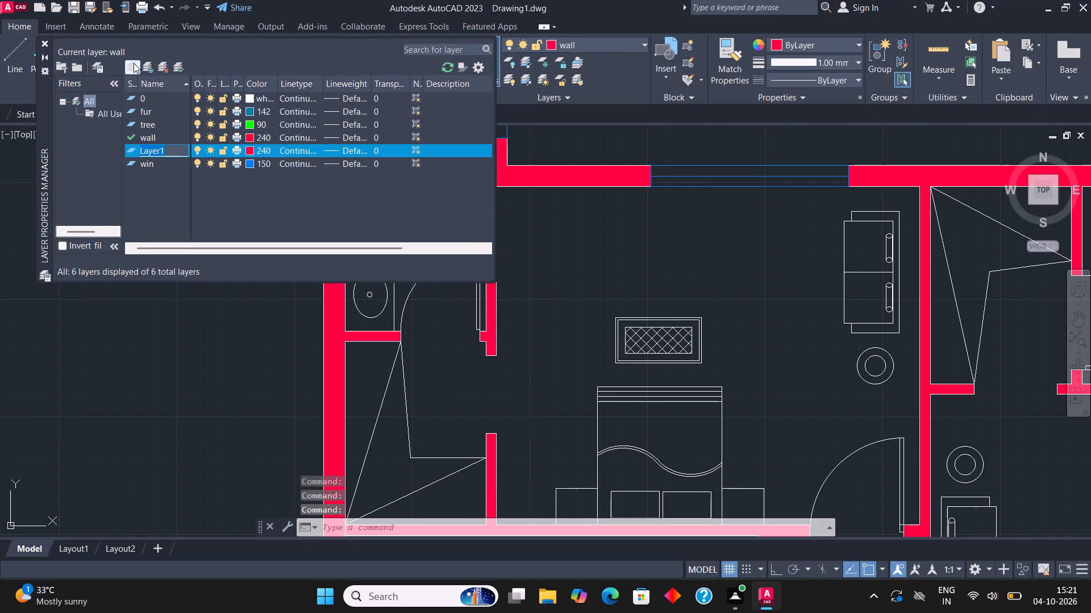
text(do)
text(or)
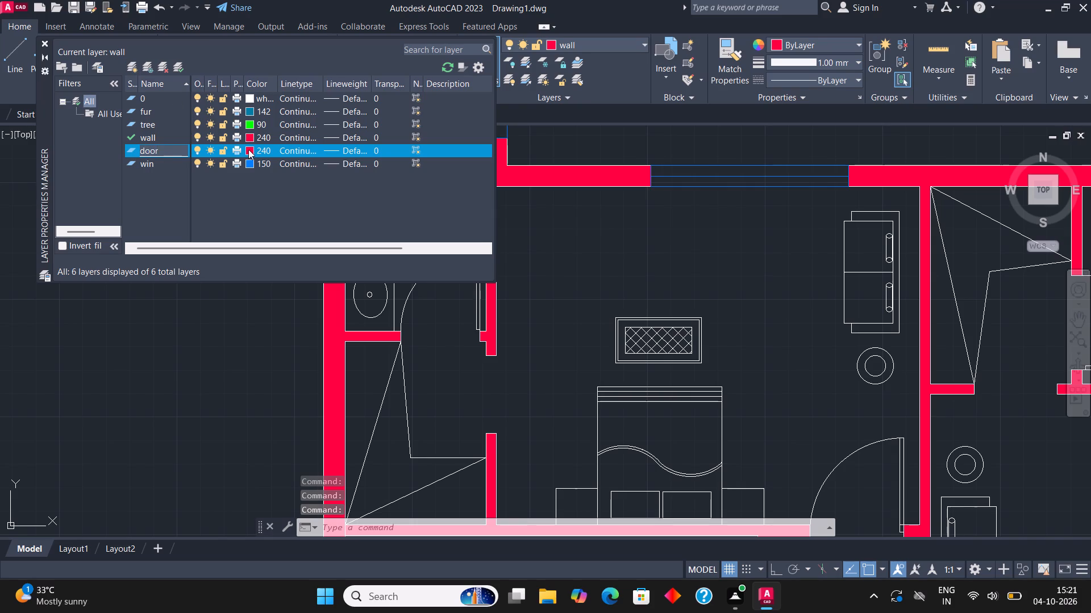
click(249, 149)
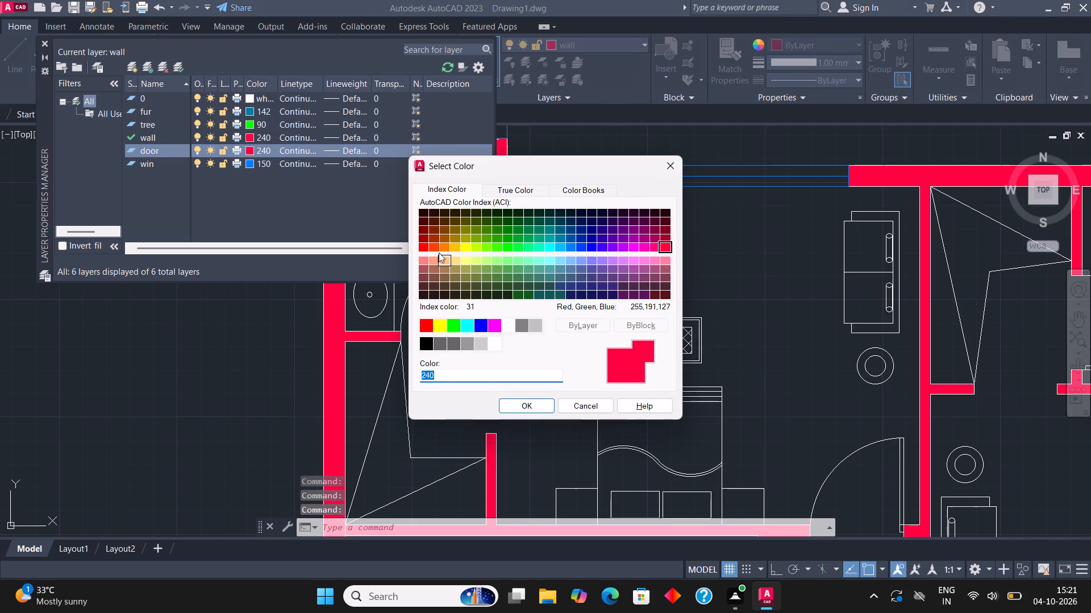
click(465, 237)
click(523, 397)
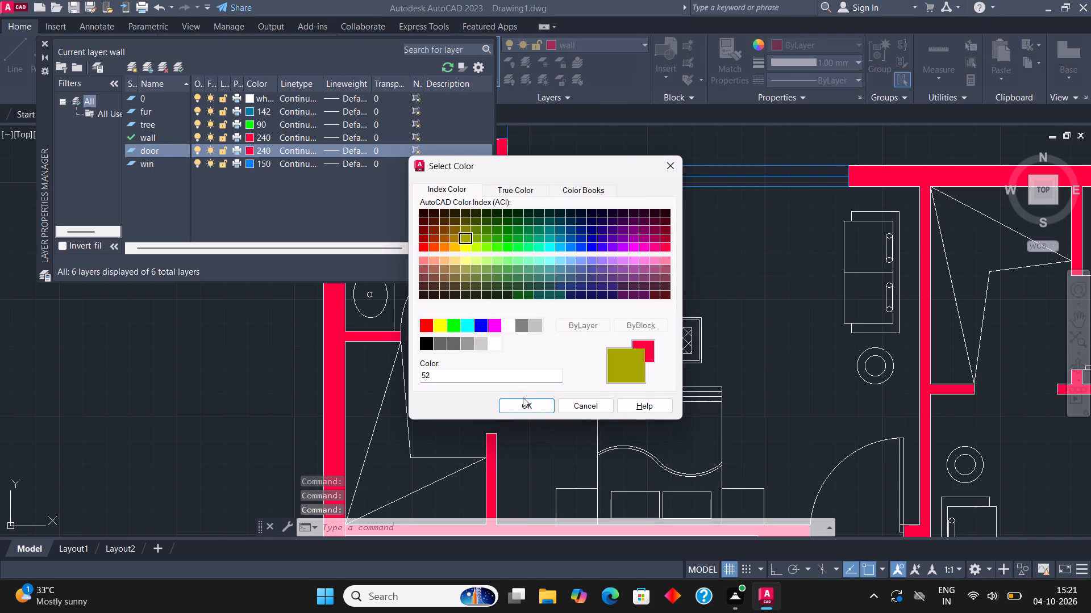
click(523, 406)
click(41, 39)
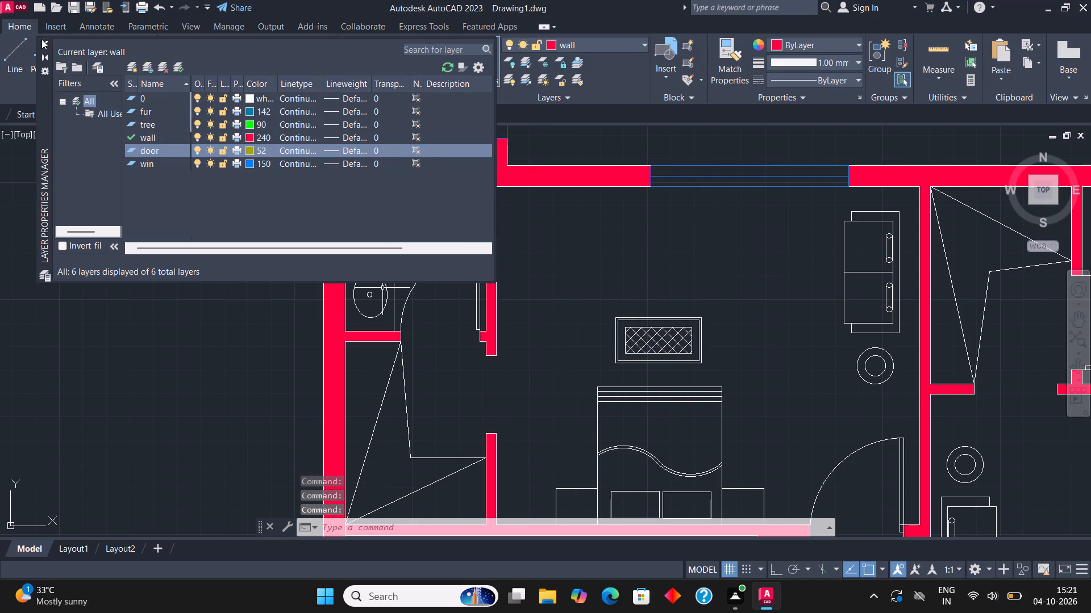
Select all the matching door blocks, starting from the west bathroom's door, and assign them to the door layer.
click(434, 262)
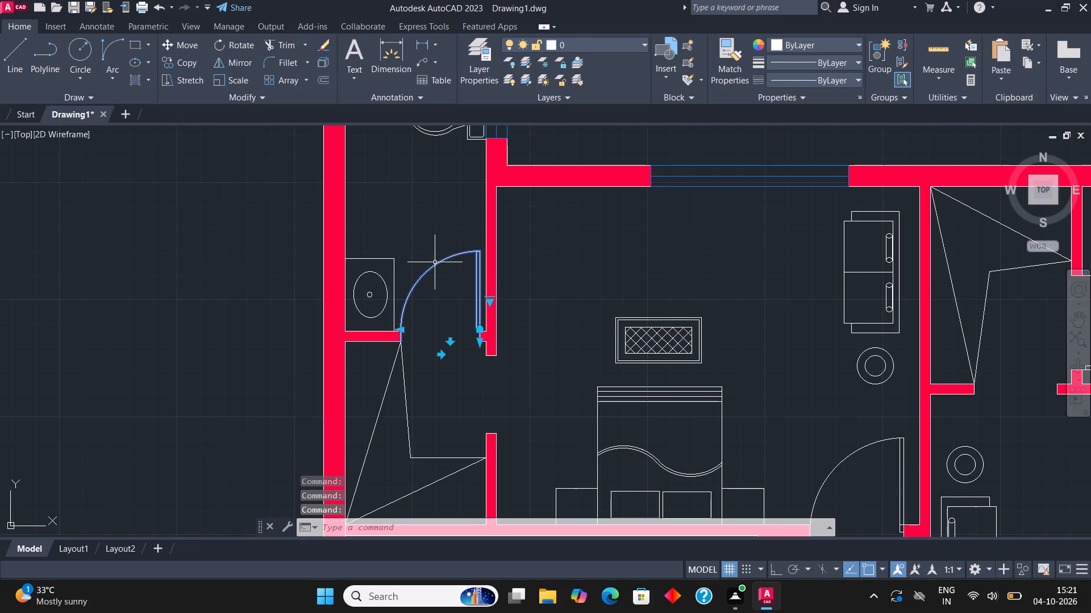
right_click(435, 262)
click(497, 431)
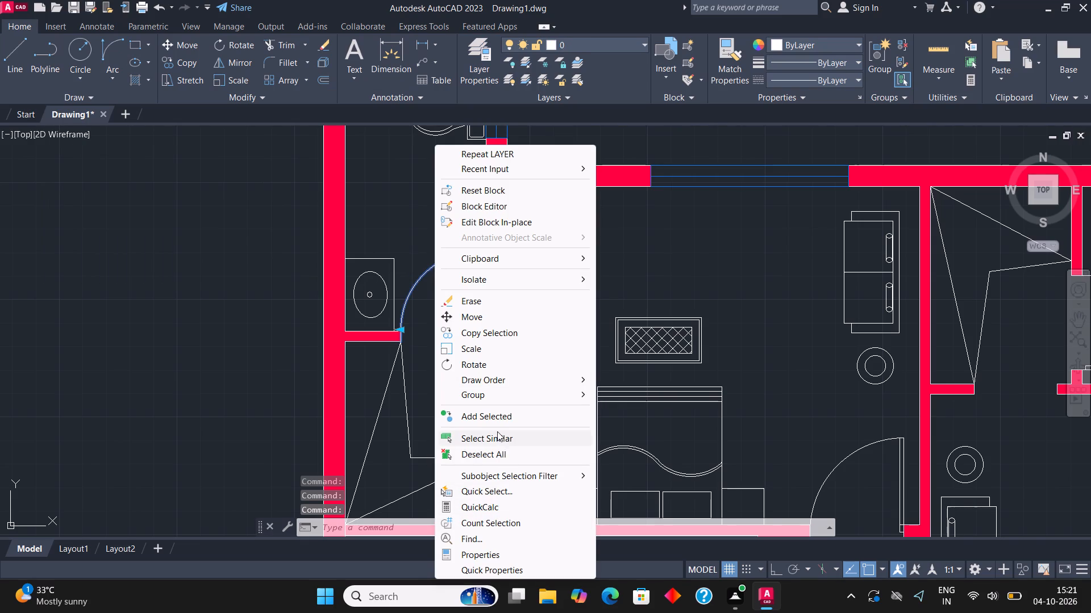
click(610, 37)
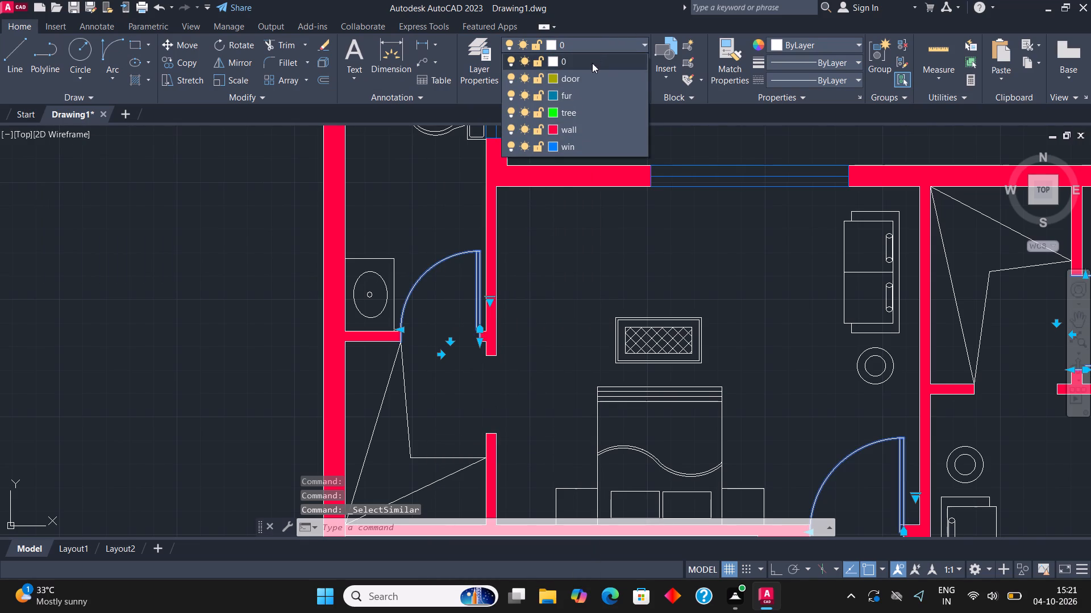
click(586, 79)
scroll(424, 238, down, 1)
key(Escape)
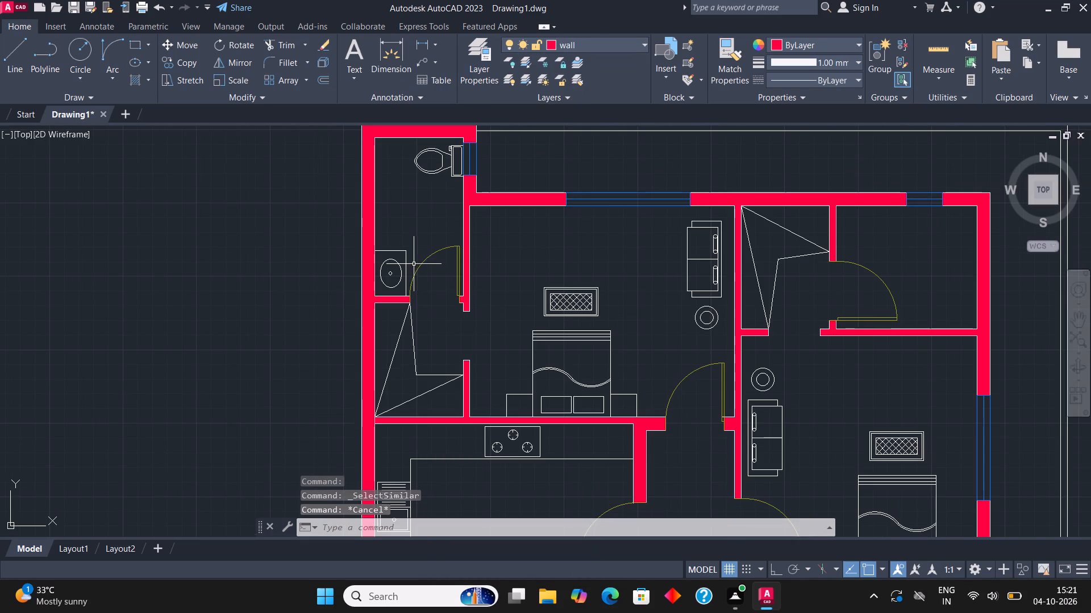
Assign the north bedroom's bed, bedside tables and patterned rug to the fur layer.
middle_drag(525, 269, 493, 217)
scroll(573, 355, up, 1)
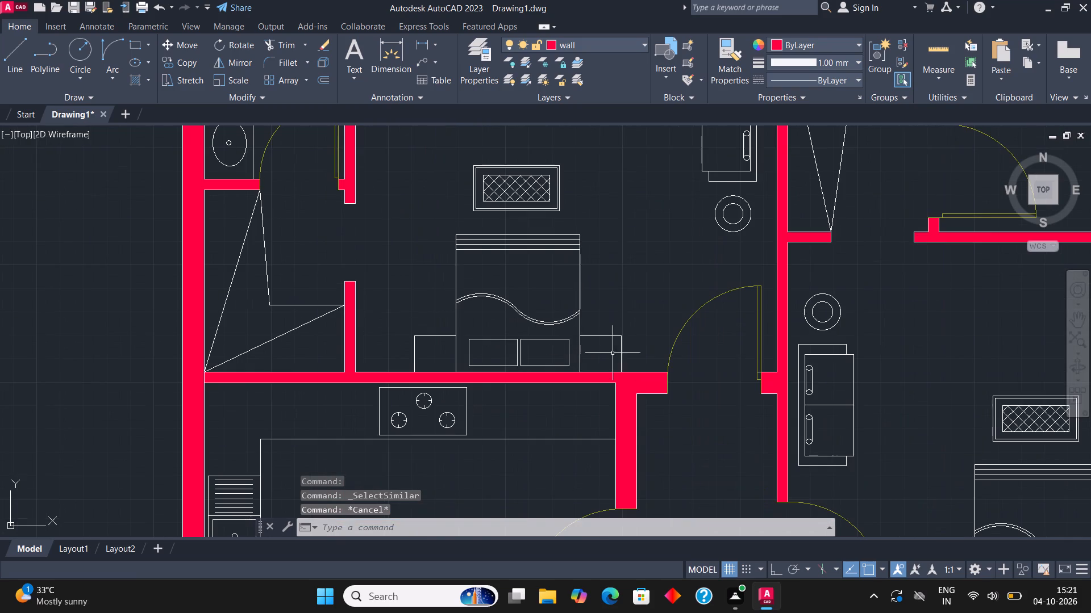
click(640, 363)
click(395, 159)
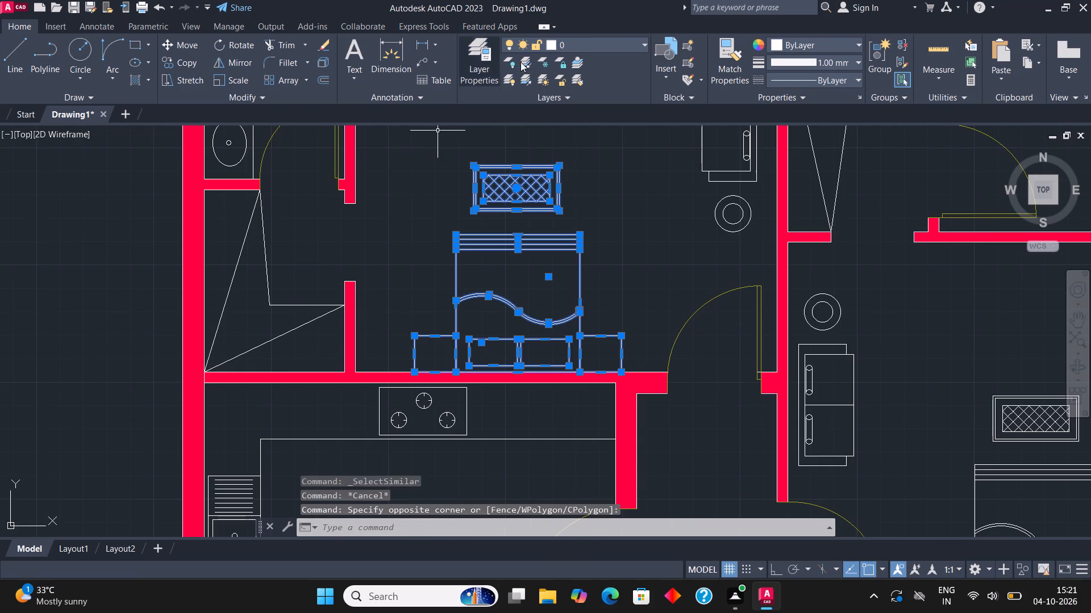
click(597, 33)
click(599, 44)
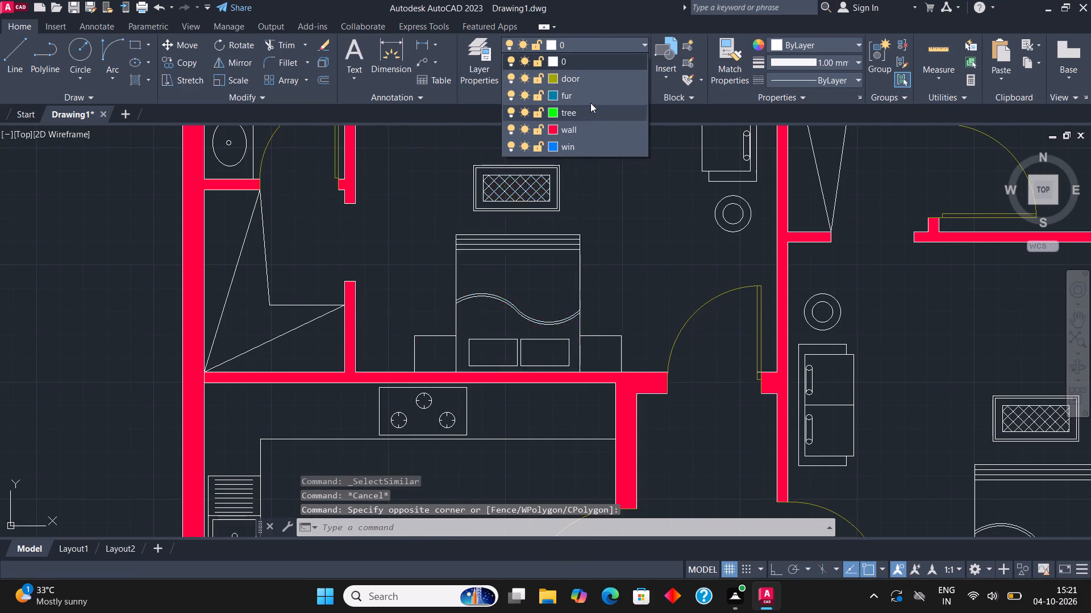
click(593, 98)
scroll(504, 293, down, 1)
key(Escape)
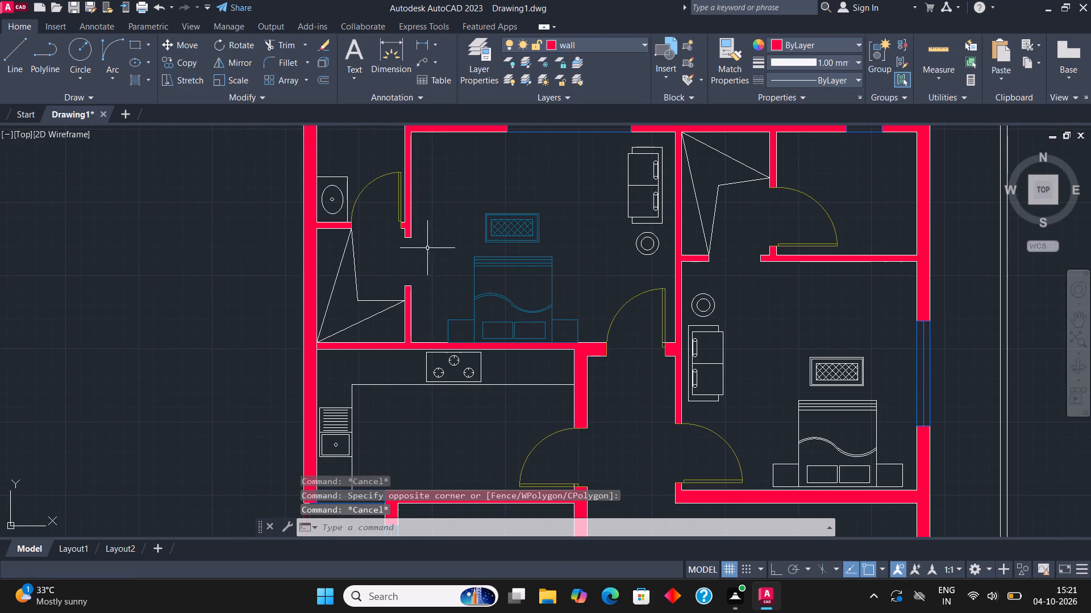
Assign the sofa and round table along the north bedroom's east wall to the fur layer.
middle_drag(489, 321, 392, 414)
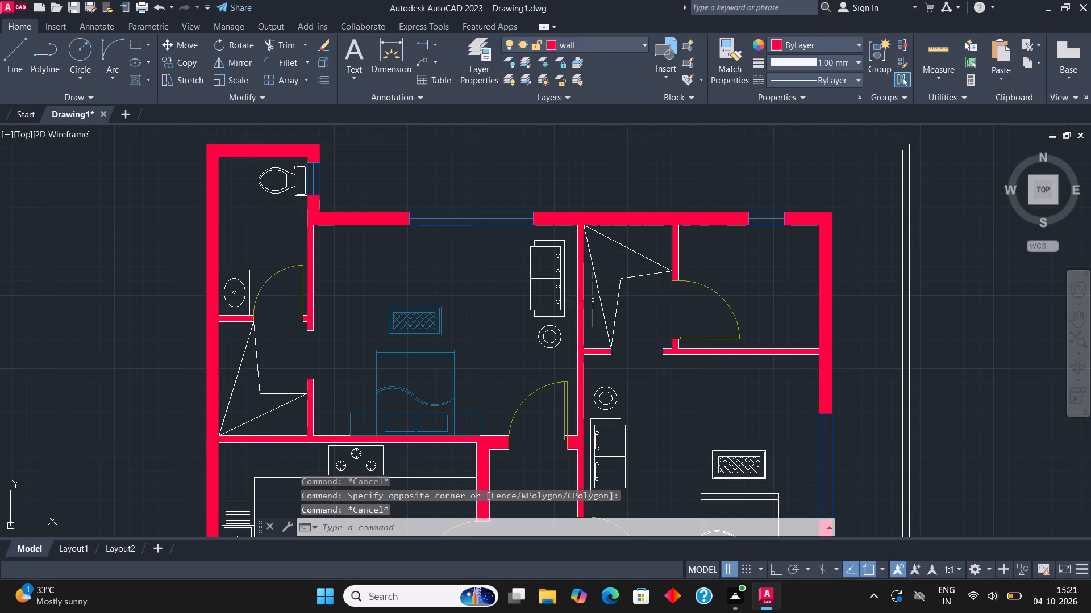
scroll(589, 295, up, 1)
drag(551, 398, 548, 392)
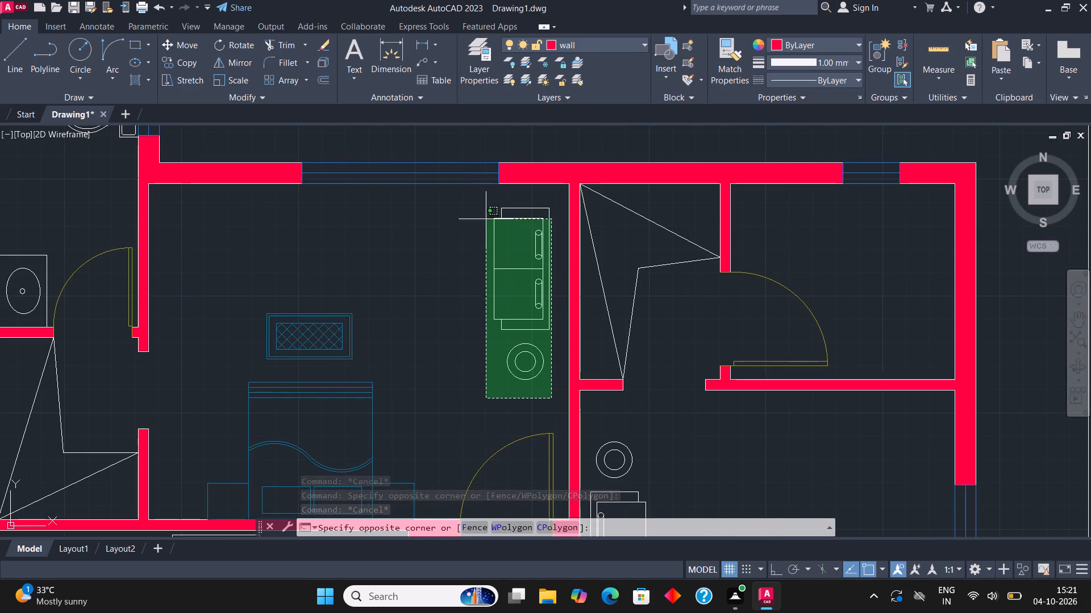
click(470, 200)
click(603, 41)
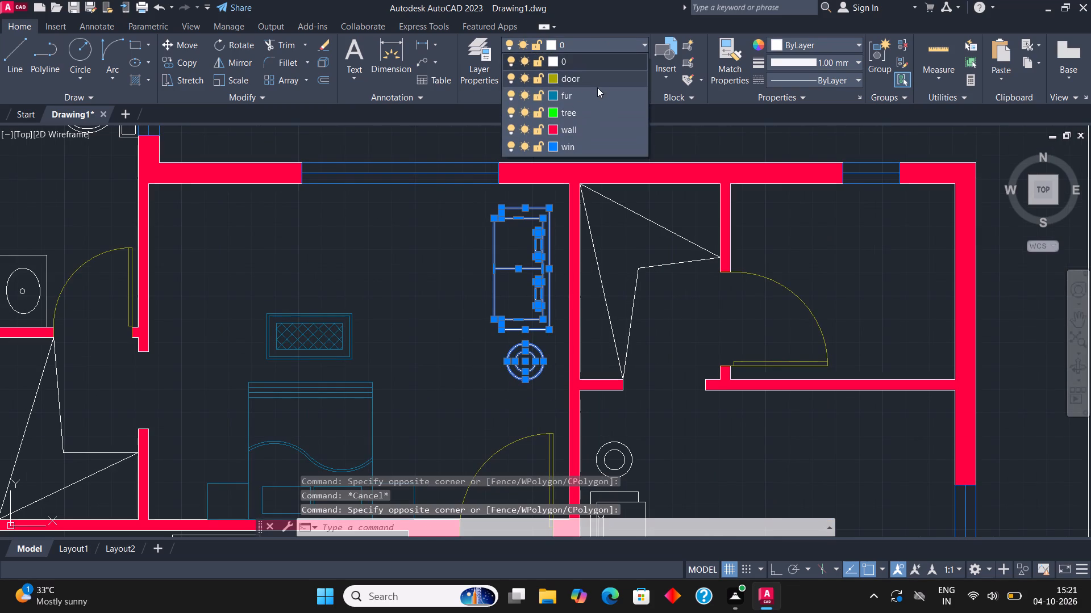
click(593, 92)
scroll(544, 194, down, 1)
key(Escape)
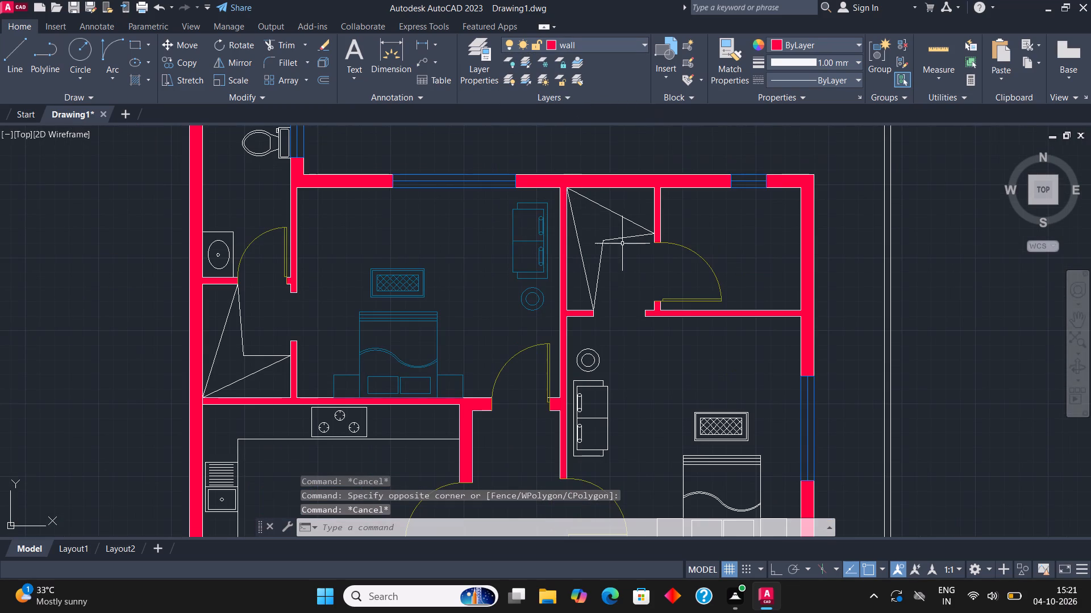
Assign the kitchen's sink unit, countertop edge lines and three-burner stove to the fur layer.
middle_drag(639, 222, 655, 124)
middle_drag(302, 346, 406, 299)
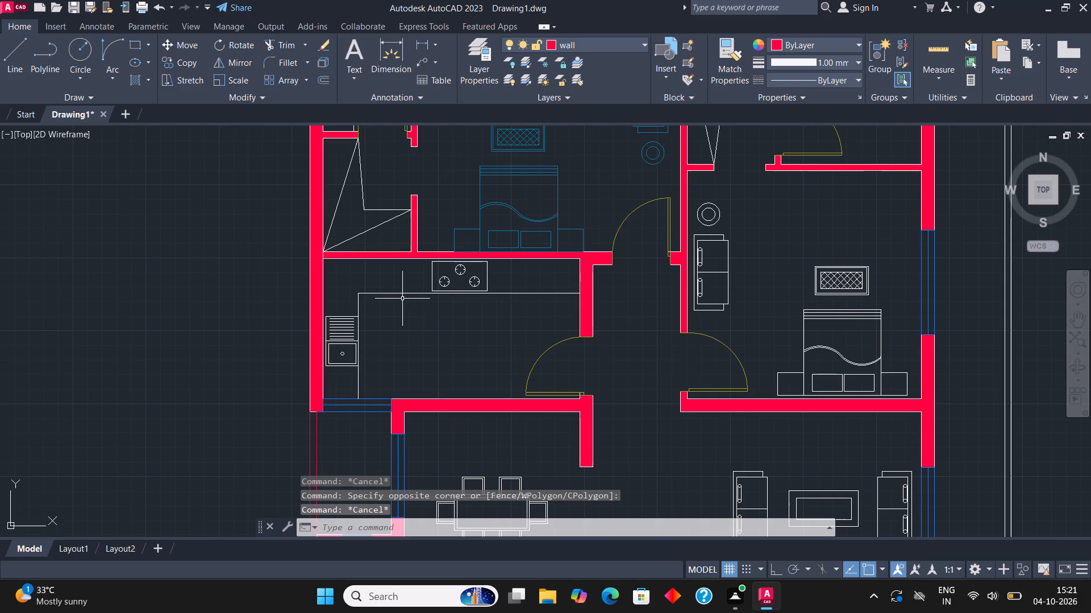
scroll(322, 377, up, 2)
click(424, 346)
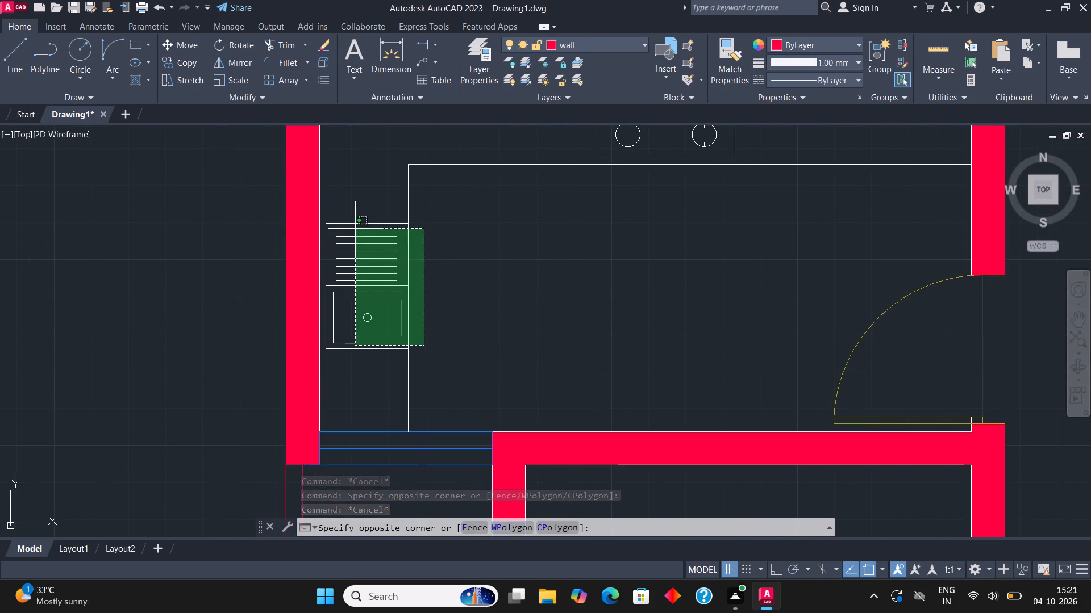
click(355, 229)
click(436, 380)
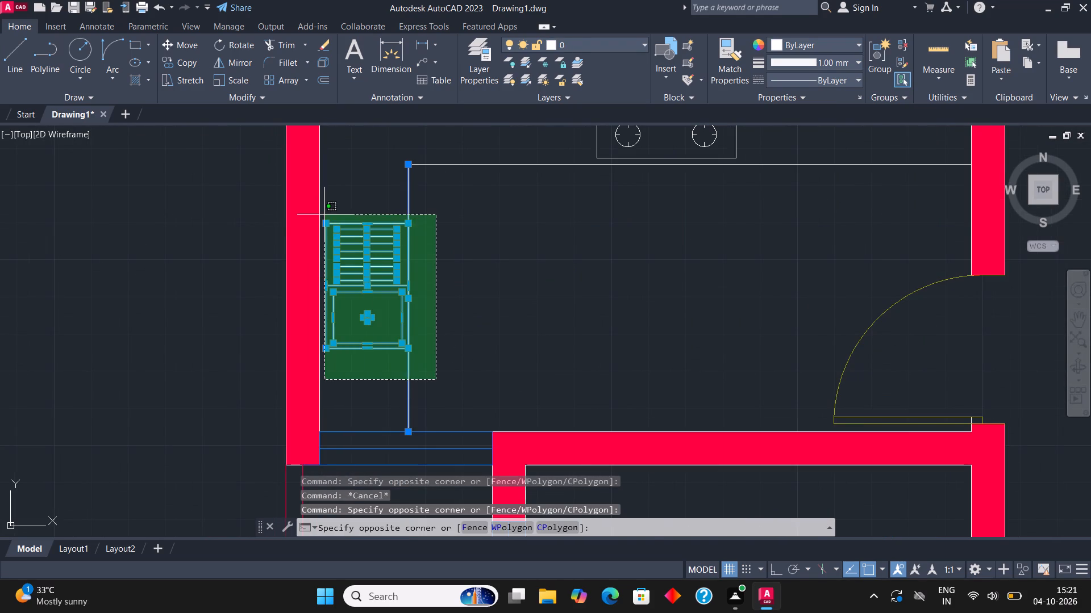
click(324, 215)
scroll(339, 291, down, 1)
middle_drag(538, 196, 519, 325)
scroll(531, 329, up, 1)
click(633, 373)
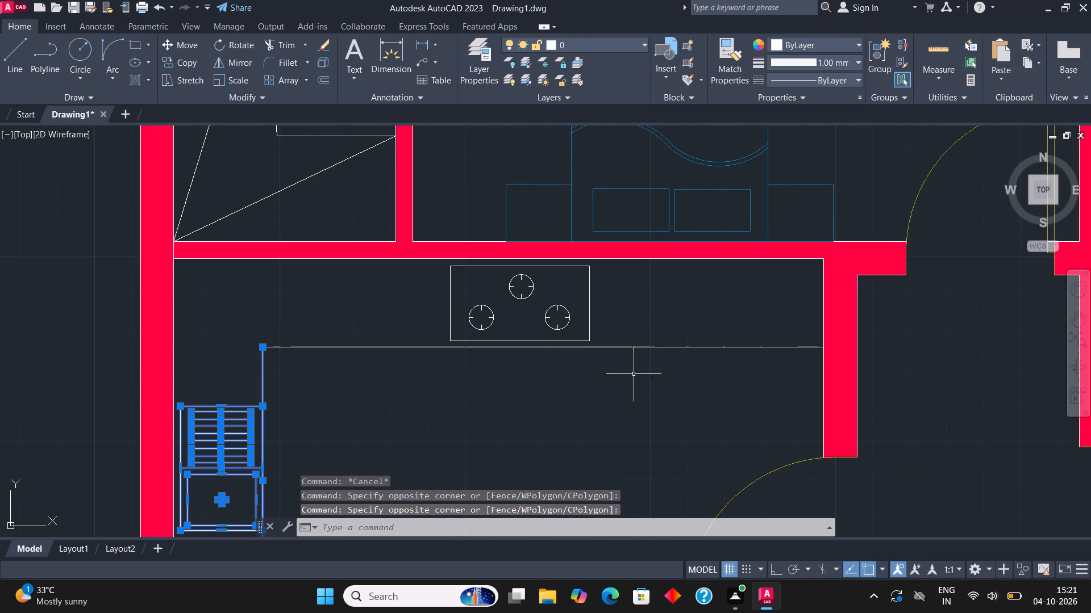
click(439, 274)
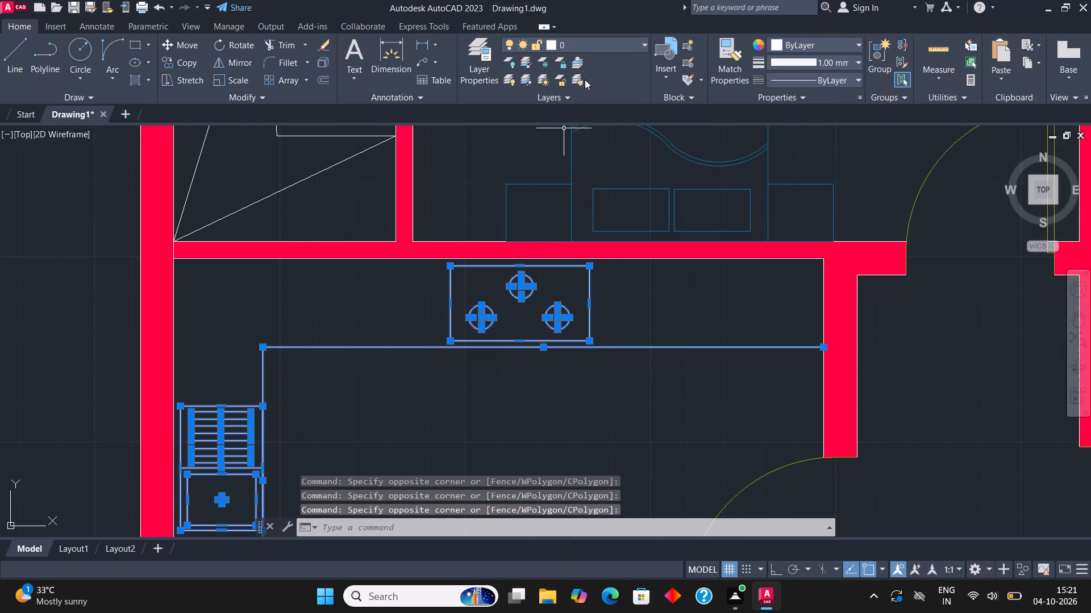
click(592, 47)
click(581, 93)
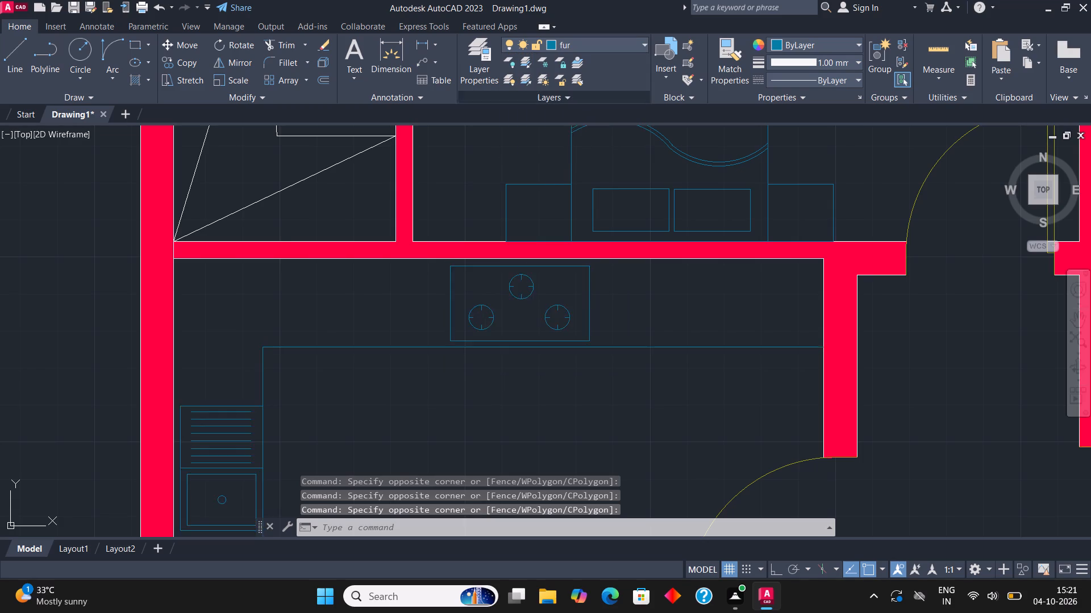
scroll(447, 238, down, 1)
key(Escape)
Assign the east bedroom's sofa, round table, bed, bedside tables and patterned rug to the fur layer.
scroll(445, 241, down, 1)
scroll(753, 278, up, 2)
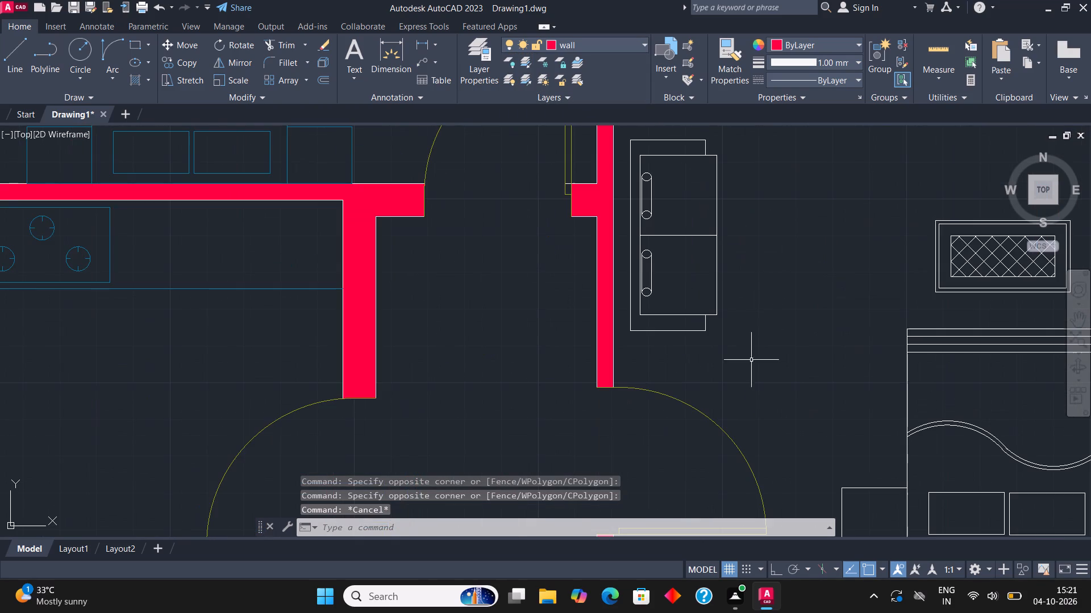
click(748, 364)
scroll(746, 361, down, 1)
click(670, 167)
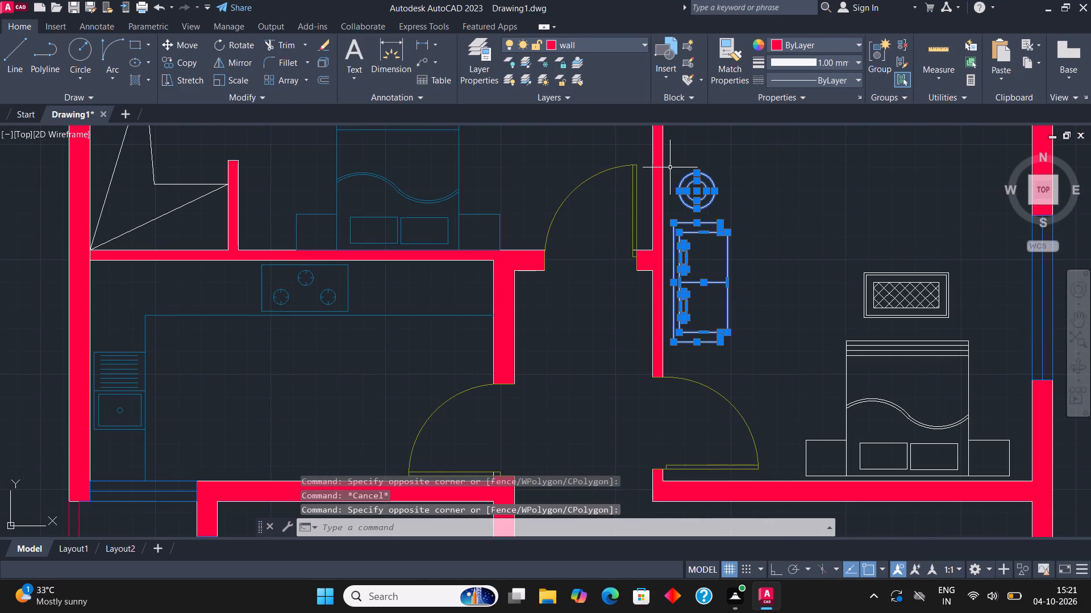
scroll(474, 236, down, 2)
scroll(564, 302, down, 1)
scroll(644, 304, up, 3)
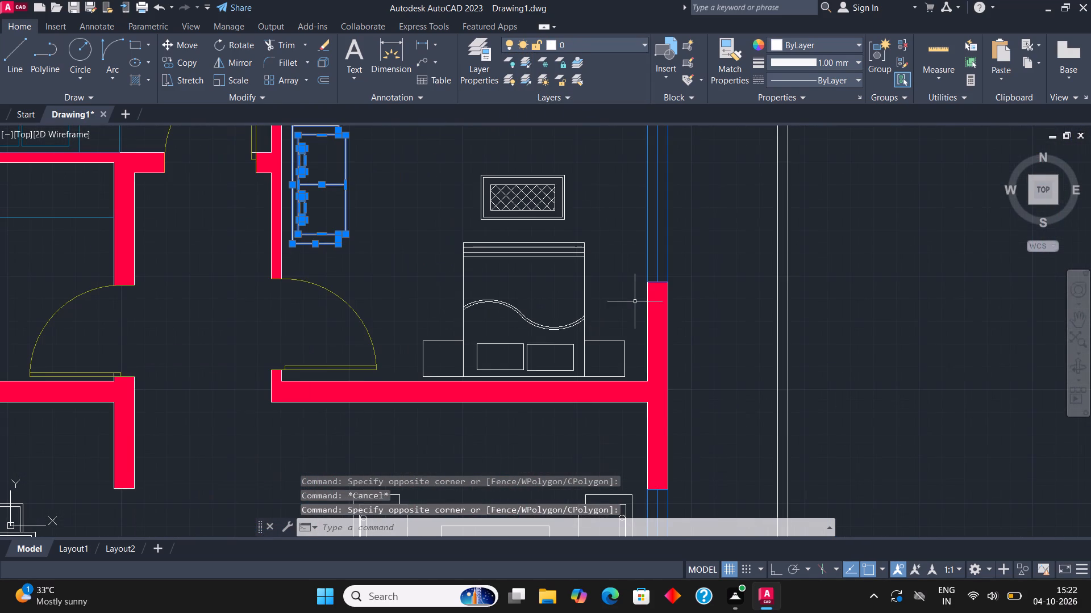
click(611, 371)
scroll(569, 332, down, 1)
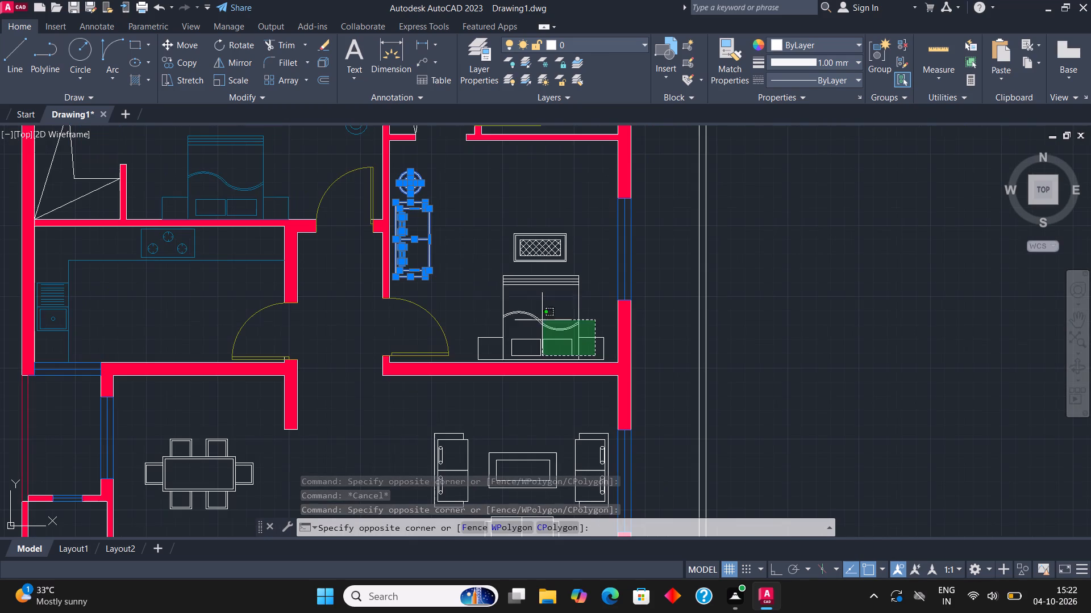
click(475, 221)
scroll(514, 288, up, 2)
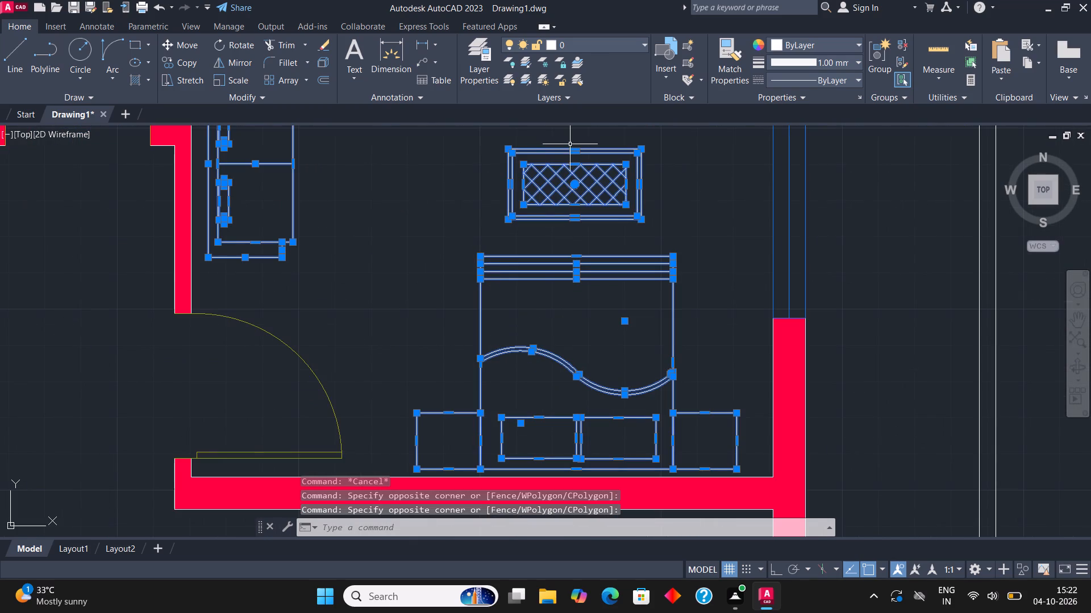
click(592, 41)
click(578, 95)
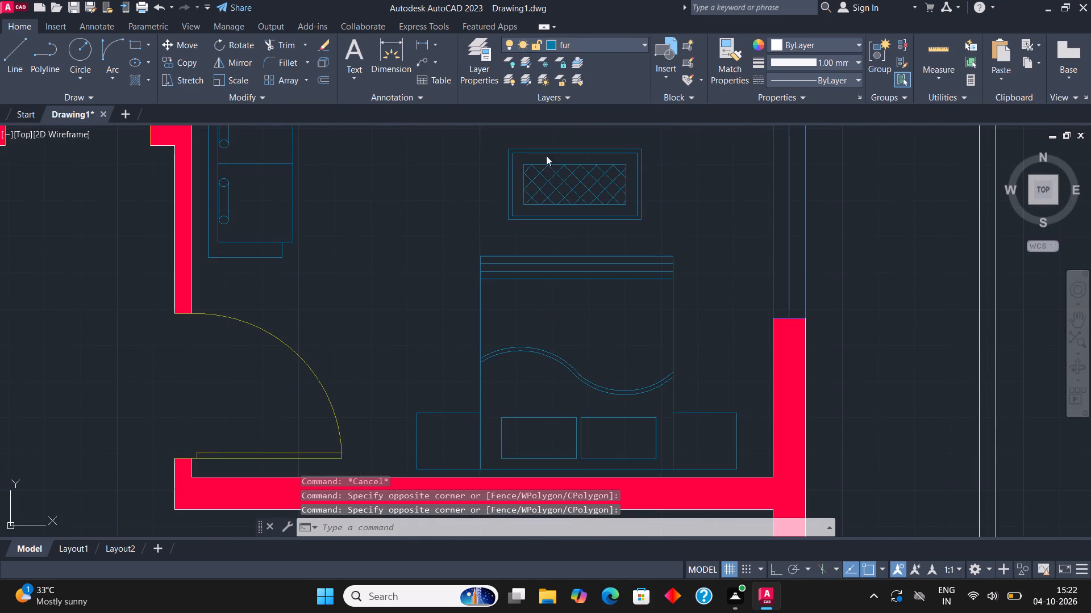
scroll(515, 230, down, 2)
key(Escape)
Assign the three sofas and the centre table in the living area south of the east bedroom to the fur layer.
scroll(547, 262, down, 1)
scroll(564, 410, up, 2)
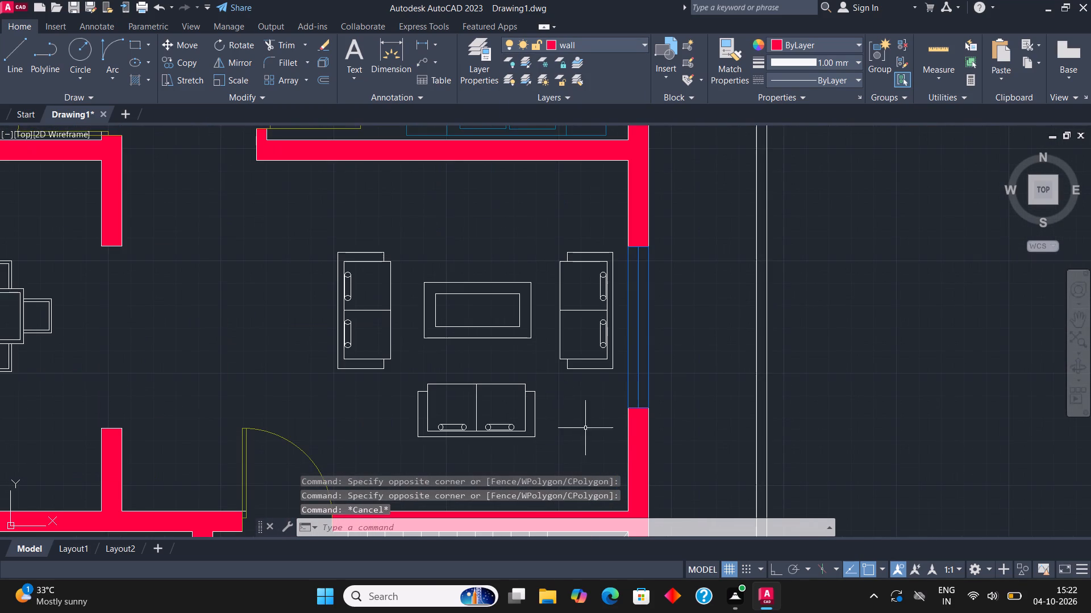
click(608, 452)
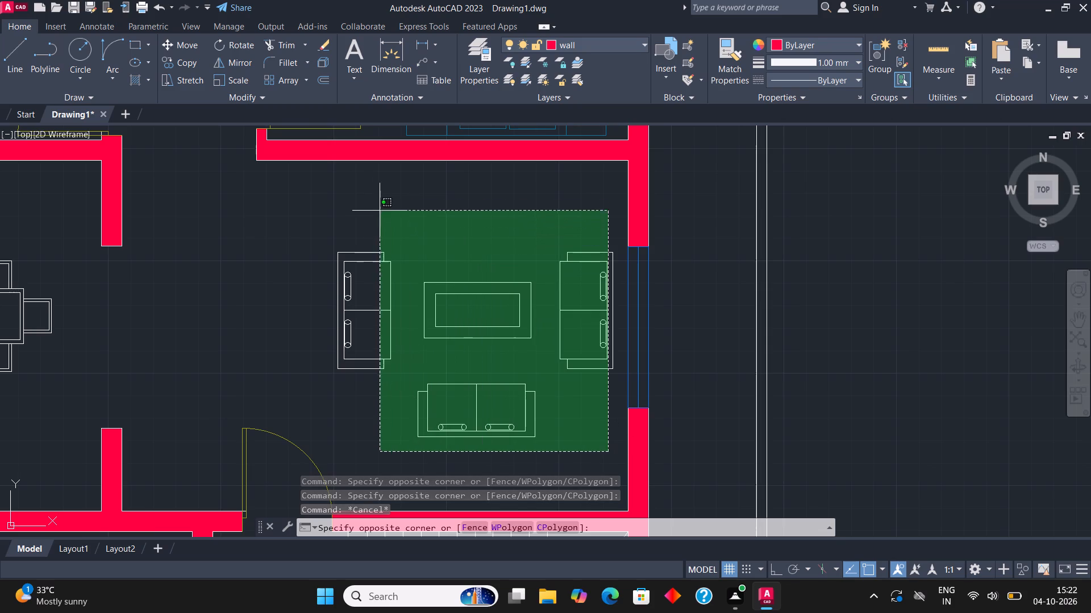
click(330, 191)
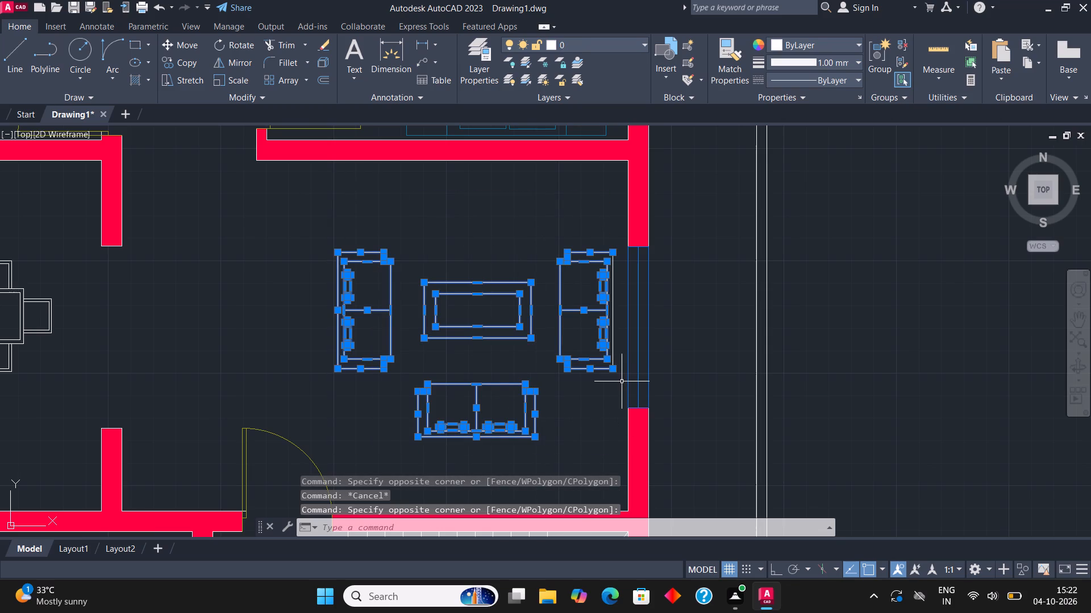
click(621, 383)
click(555, 217)
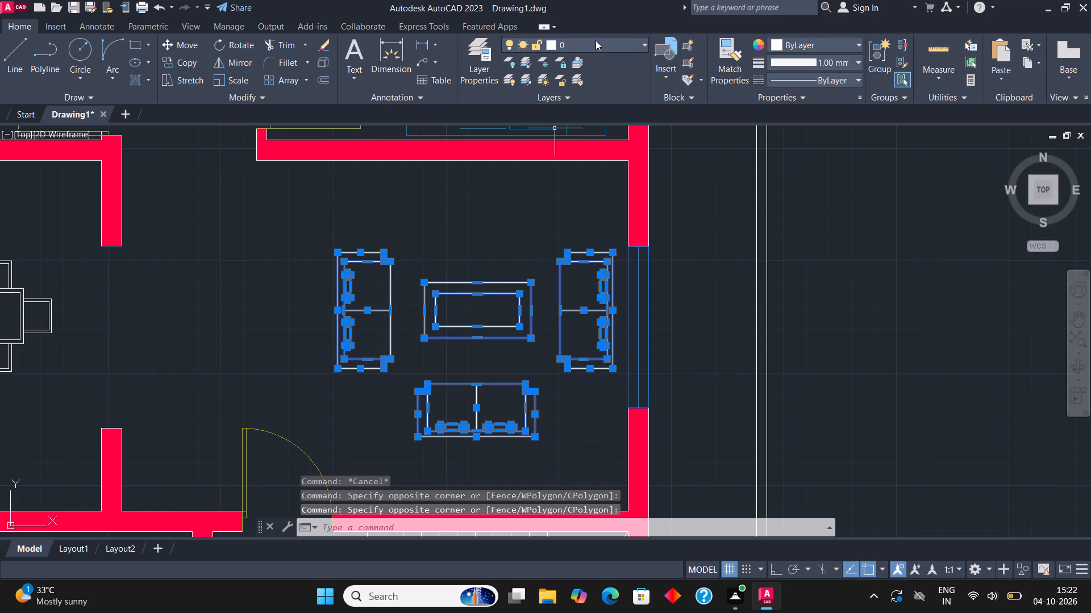
click(596, 40)
click(596, 91)
key(Escape)
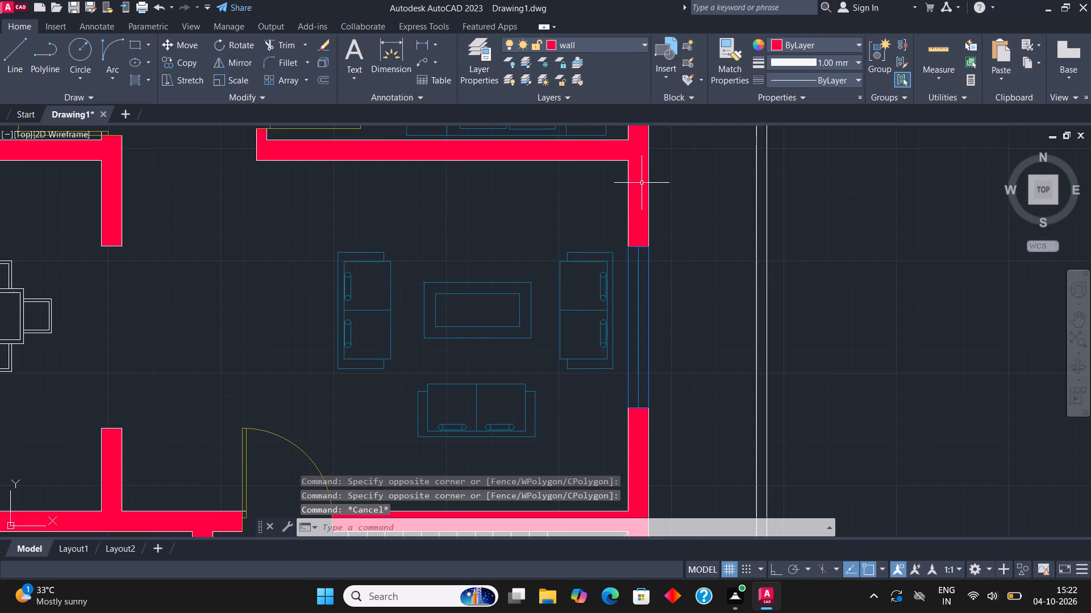
Assign the dining table and its six chairs to the fur layer.
scroll(642, 198, down, 2)
middle_drag(579, 301, 926, 389)
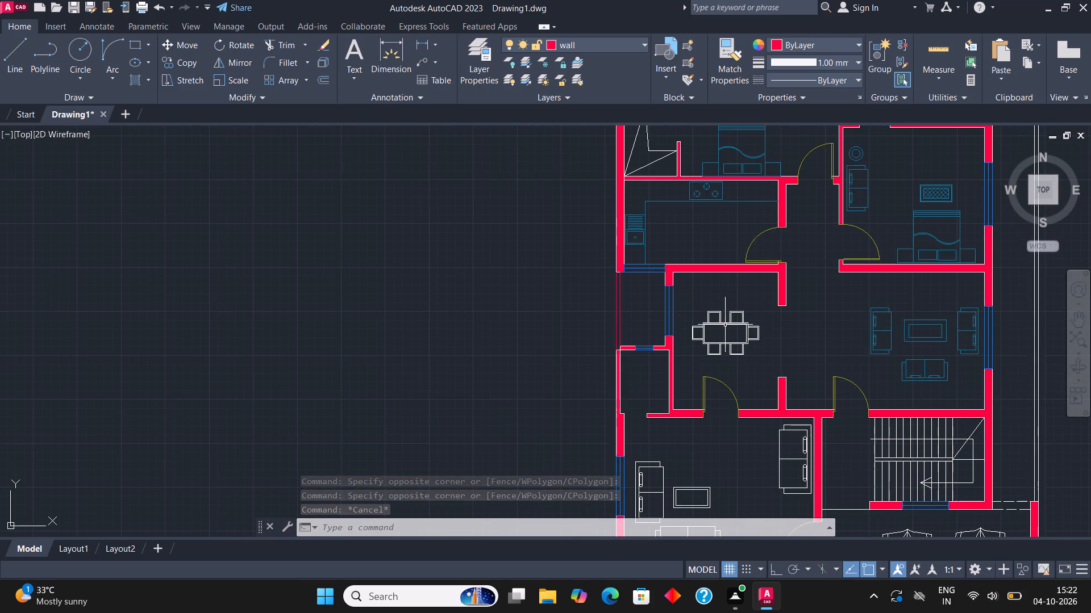
scroll(721, 328, up, 1)
click(783, 385)
click(657, 285)
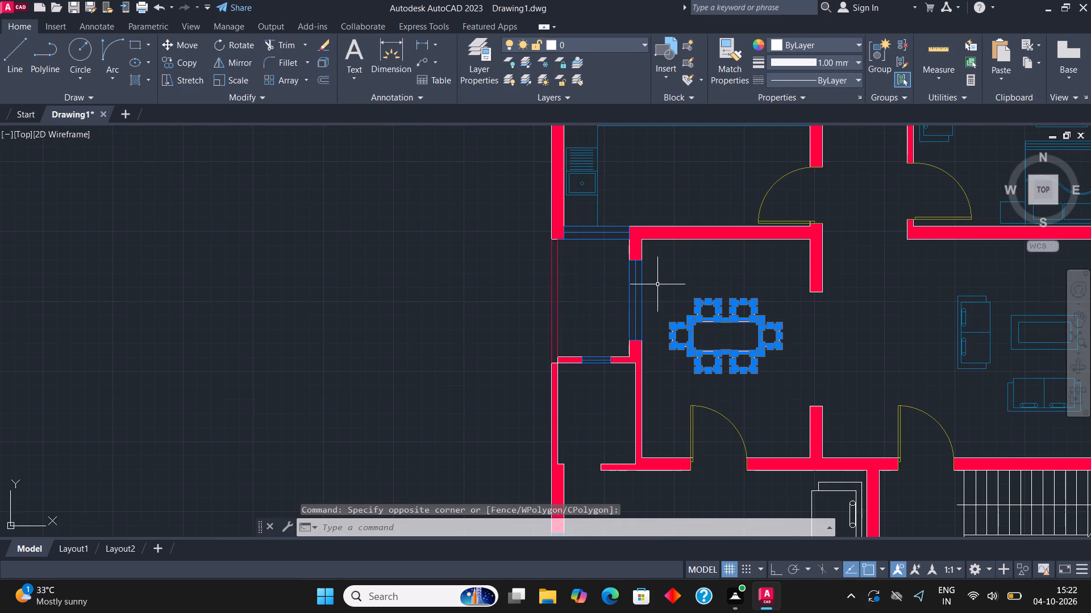
click(590, 45)
click(591, 90)
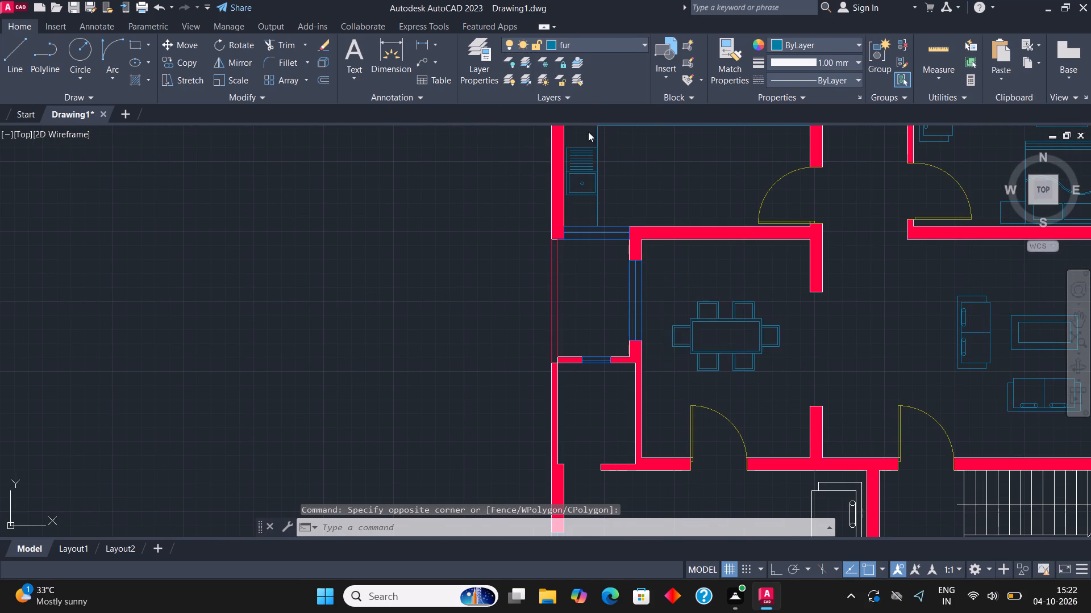
scroll(584, 172, down, 1)
key(Escape)
Assign the west and south sofas and the coffee table in the southwest sitting room to the fur layer.
middle_drag(680, 316, 617, 210)
scroll(592, 383, up, 1)
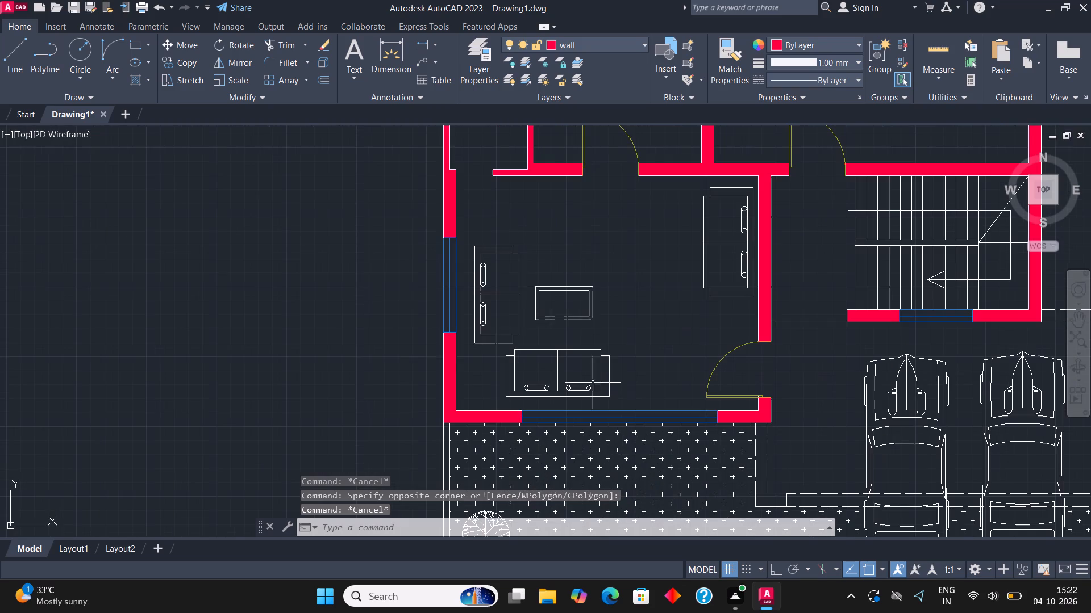
click(626, 404)
click(470, 230)
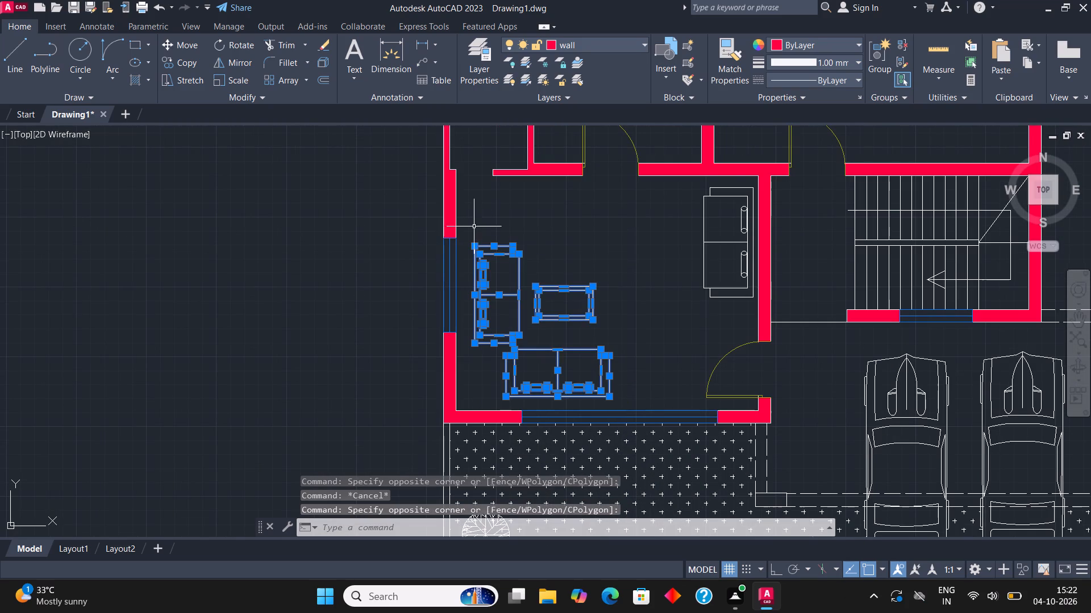
click(585, 48)
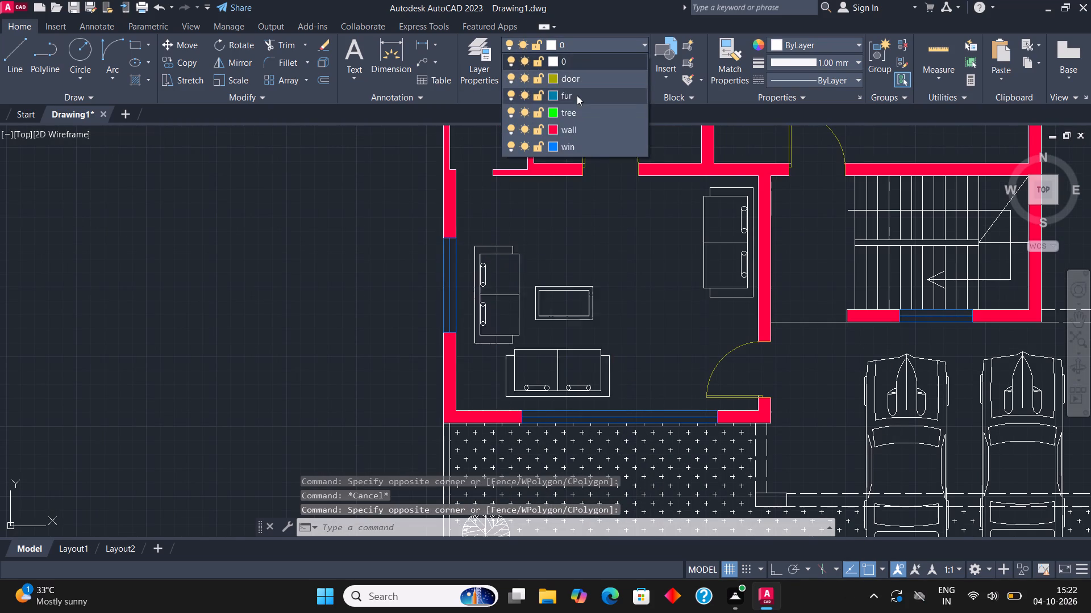
click(577, 95)
key(Escape)
Assign the remaining sofa along the southwest sitting room's east wall to the fur layer.
middle_drag(768, 285, 713, 372)
scroll(682, 391, up, 2)
click(725, 383)
scroll(725, 390, down, 2)
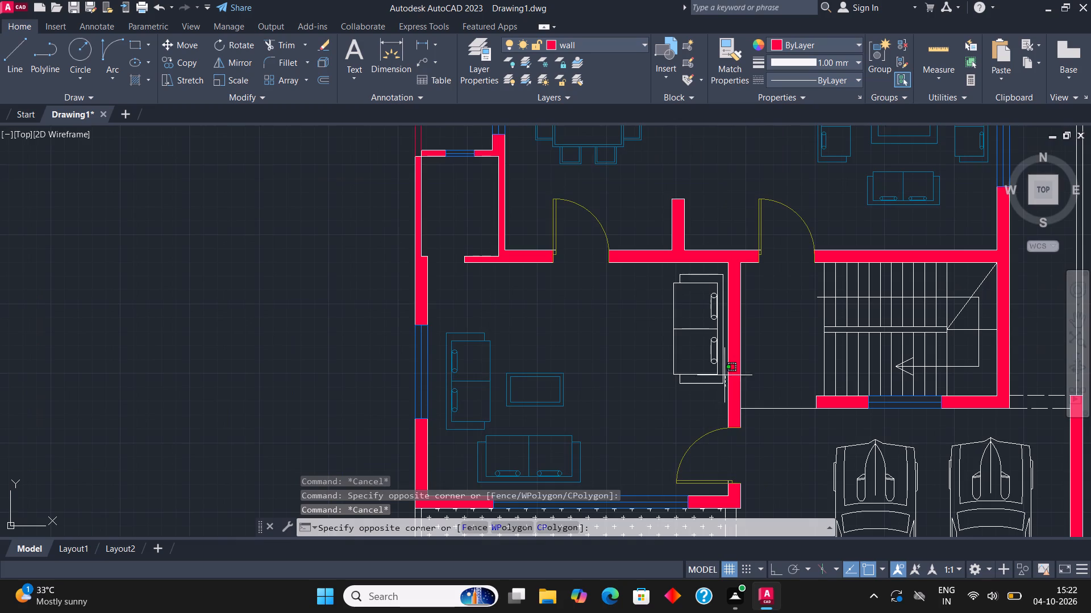
scroll(702, 292, up, 1)
click(632, 254)
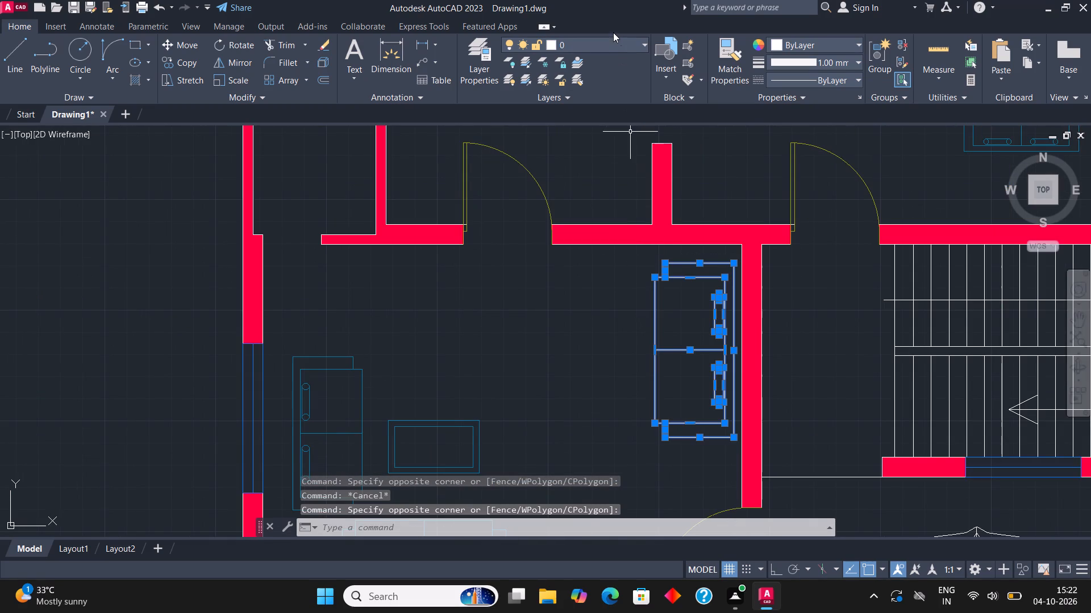
click(607, 37)
click(585, 90)
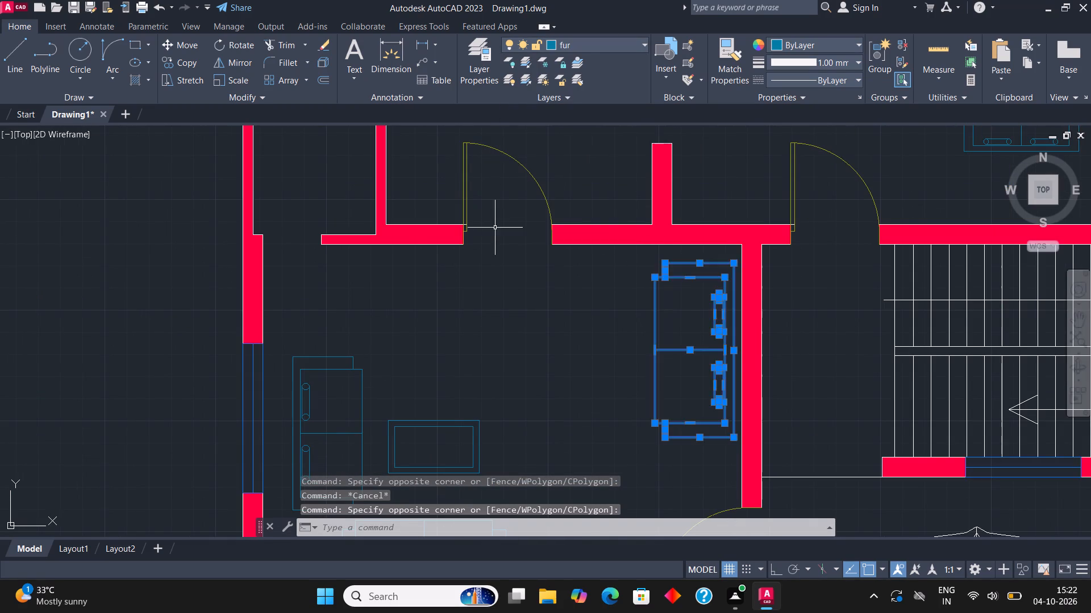
scroll(495, 241, down, 2)
key(Escape)
Assign the two parked cars south of the staircase to the fur layer.
middle_drag(726, 366, 699, 335)
scroll(714, 344, up, 1)
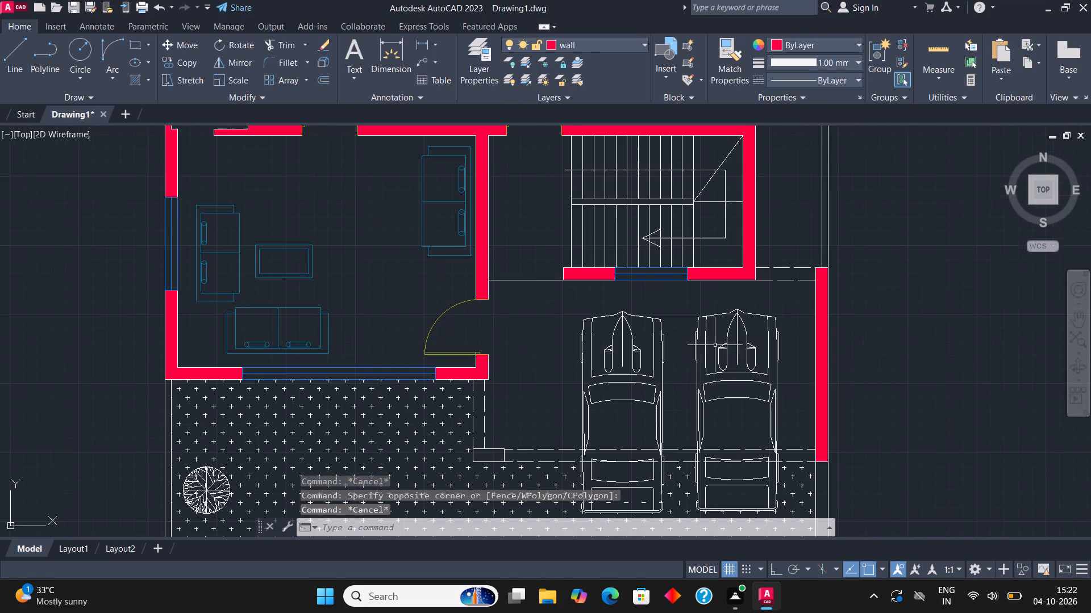
click(728, 392)
click(601, 312)
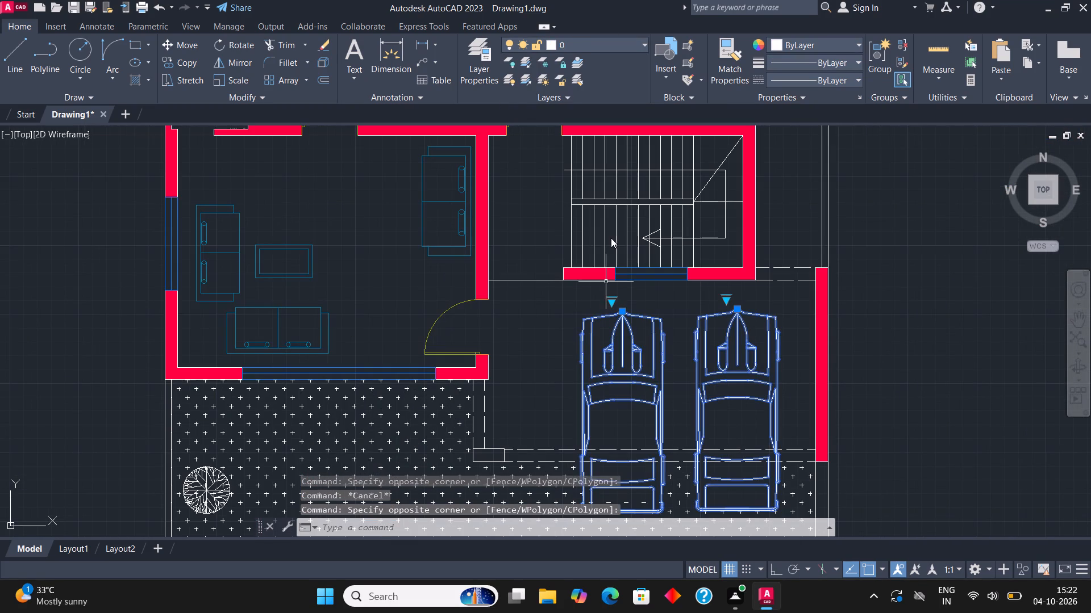
click(610, 49)
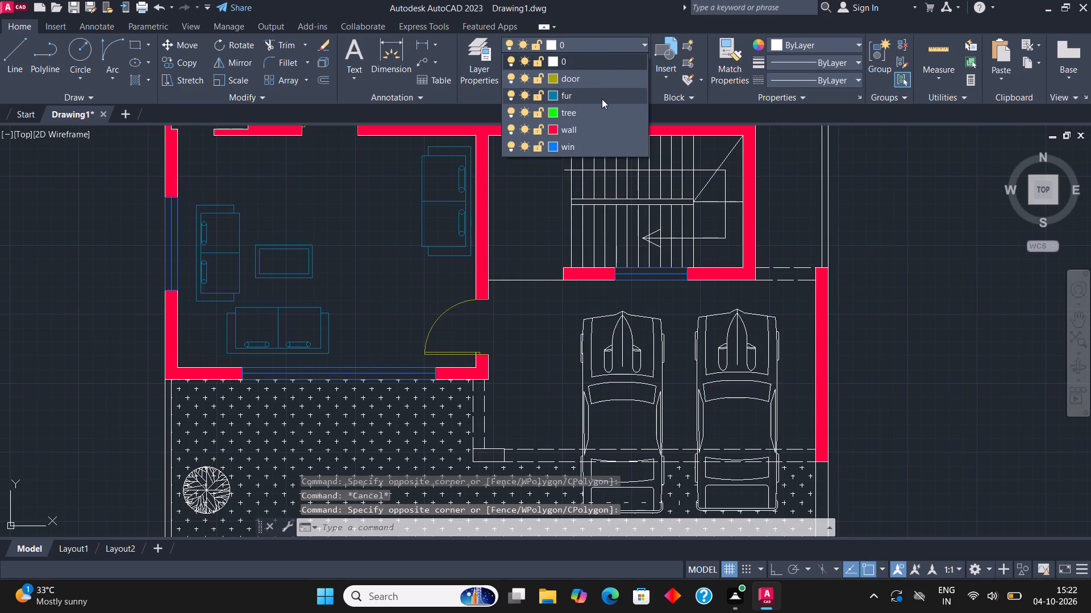
click(602, 99)
scroll(597, 263, down, 2)
key(Escape)
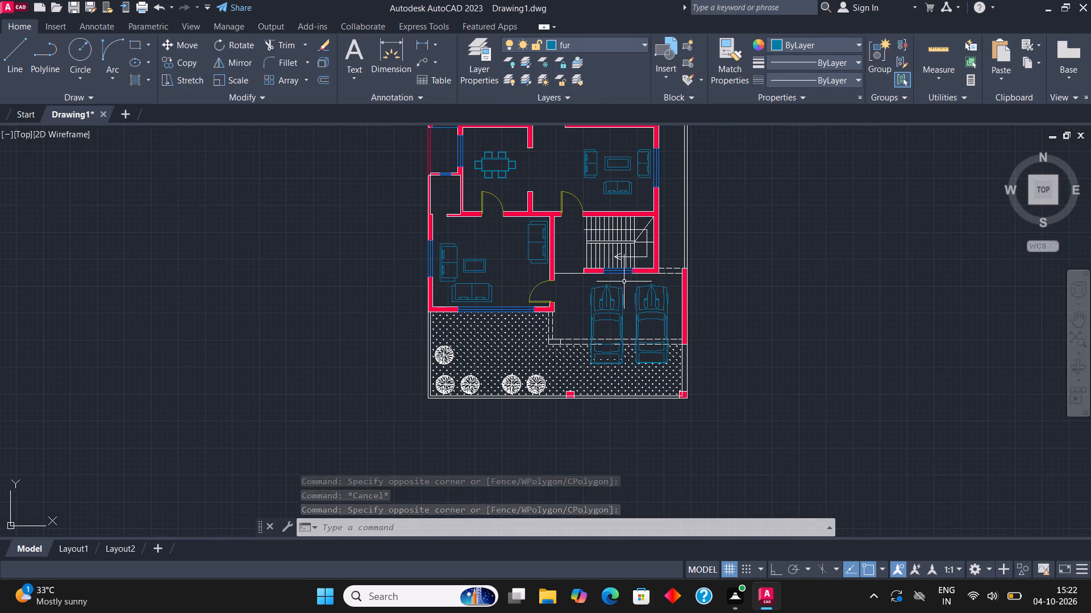
Assign the toilet, washbasin and shower-area lines in the northwest bathroom to the fur layer.
middle_drag(638, 286, 653, 357)
middle_drag(631, 254, 667, 334)
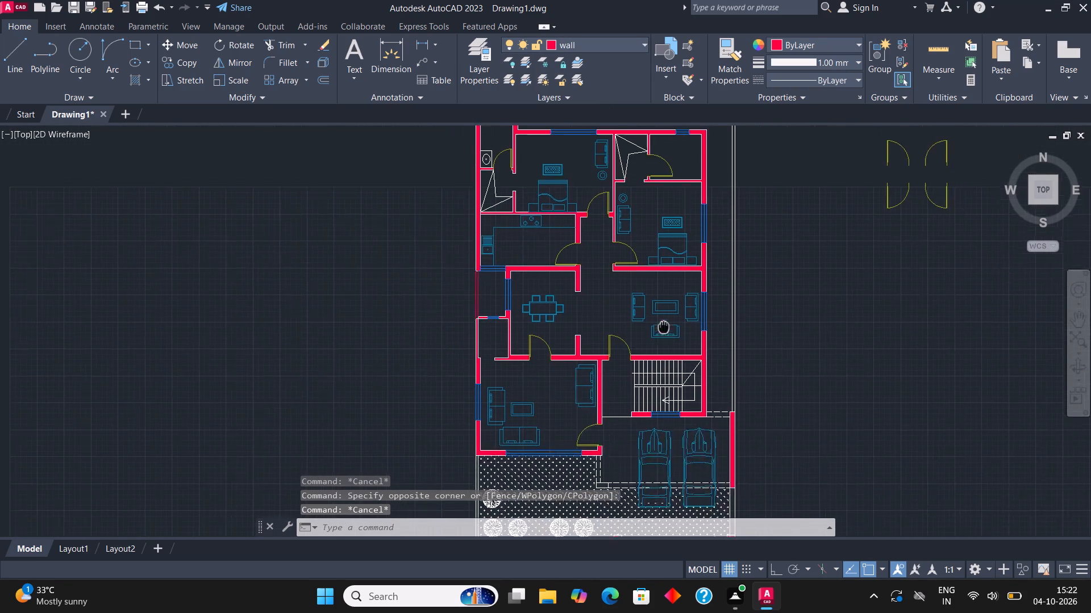
middle_drag(667, 334, 688, 380)
middle_drag(543, 226, 563, 338)
scroll(548, 272, up, 2)
click(547, 327)
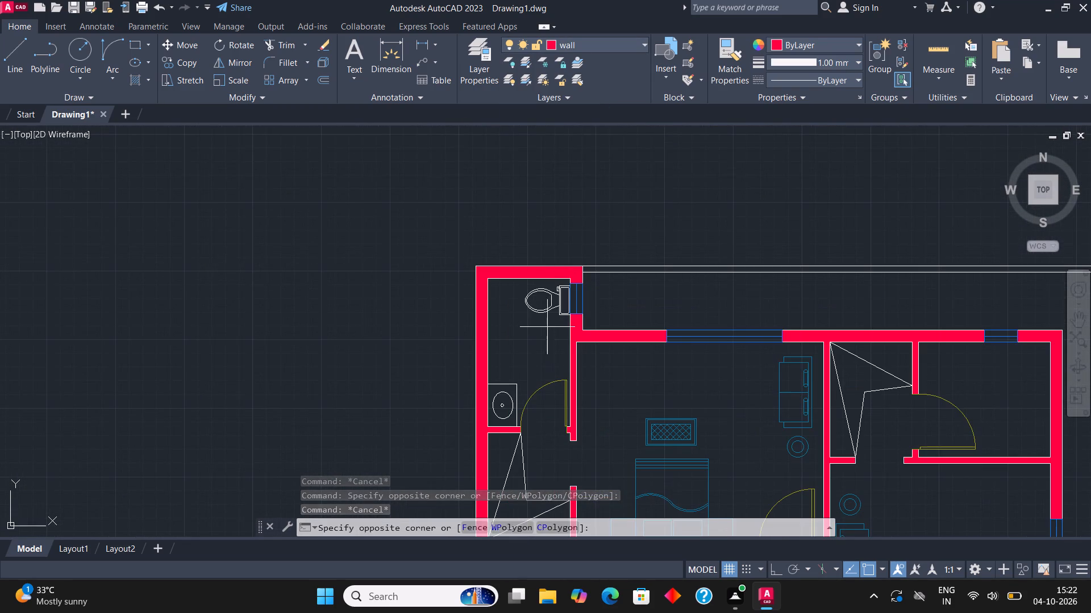
click(536, 296)
click(509, 410)
click(492, 369)
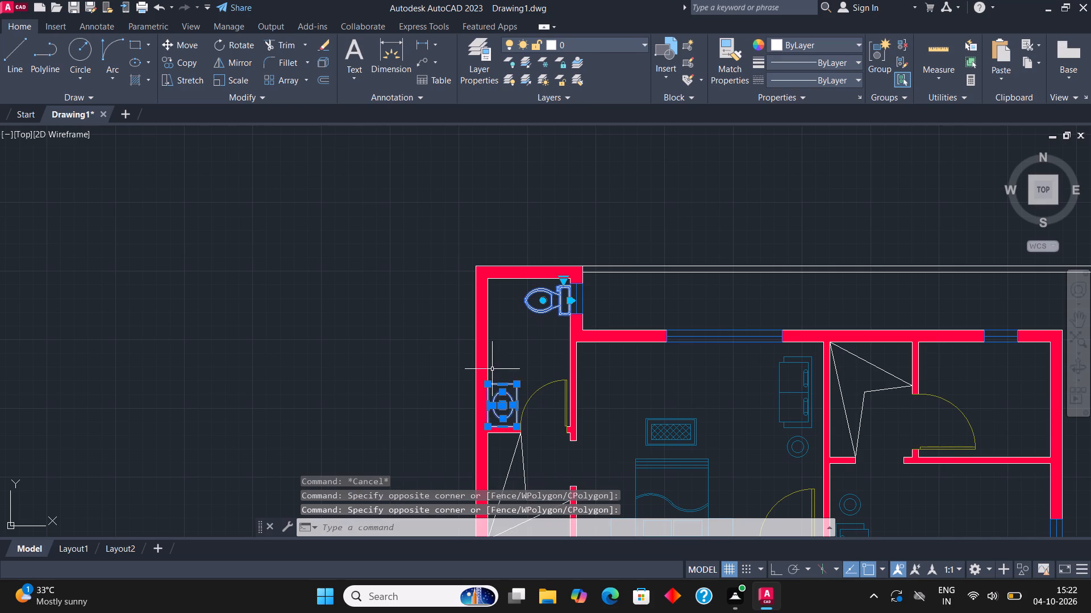
scroll(591, 264, down, 1)
scroll(569, 411, up, 1)
click(567, 433)
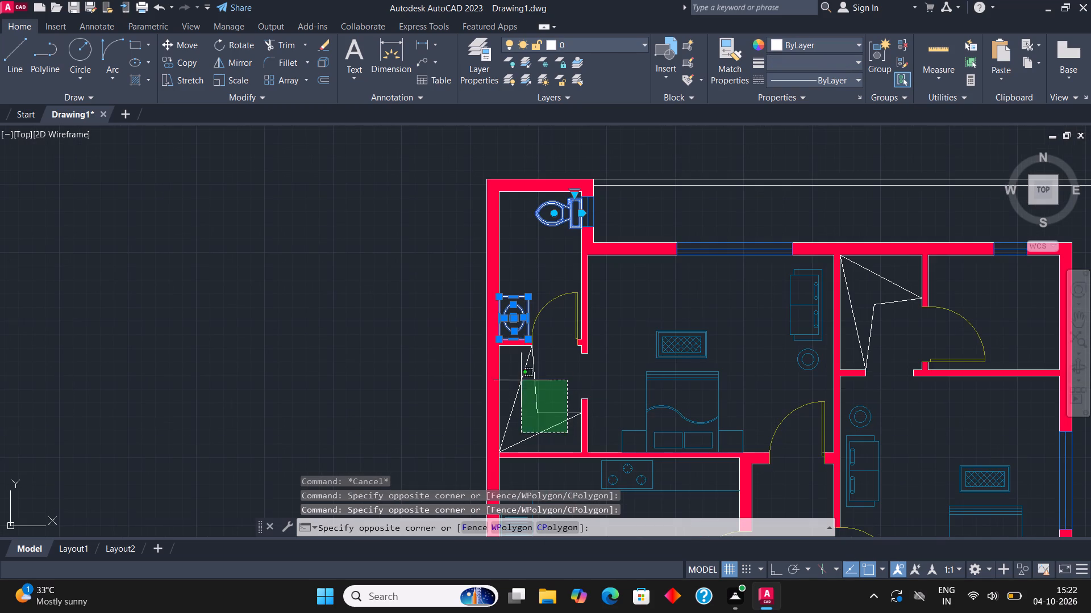
click(513, 367)
click(589, 39)
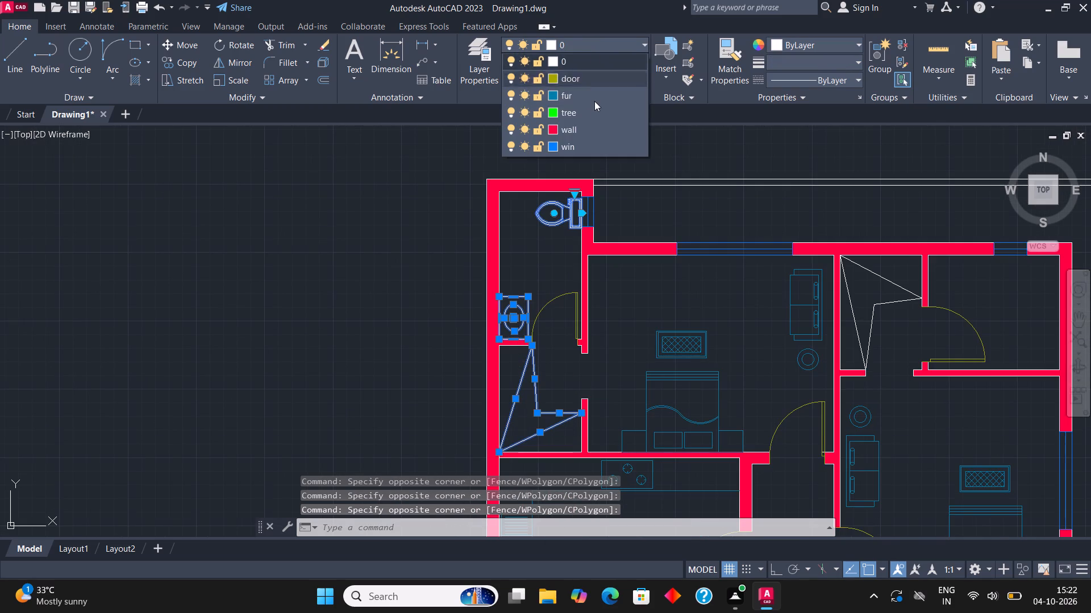
click(594, 100)
scroll(520, 210, down, 2)
key(Escape)
Select all five garden trees as similar objects and assign them to the tree layer.
middle_drag(665, 267, 665, 266)
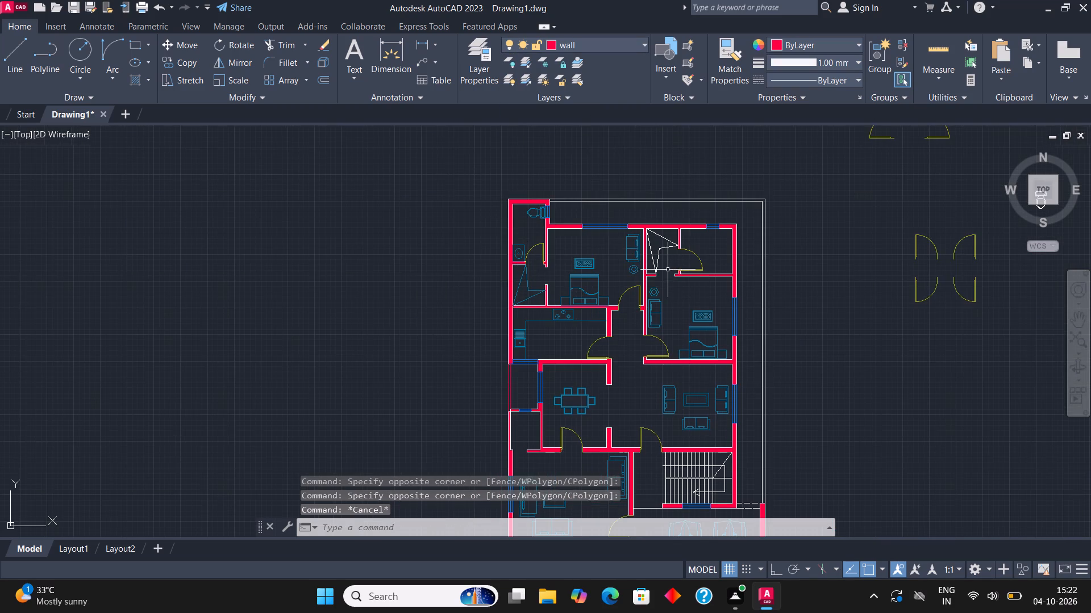
middle_drag(665, 266, 643, 186)
middle_drag(748, 338, 699, 259)
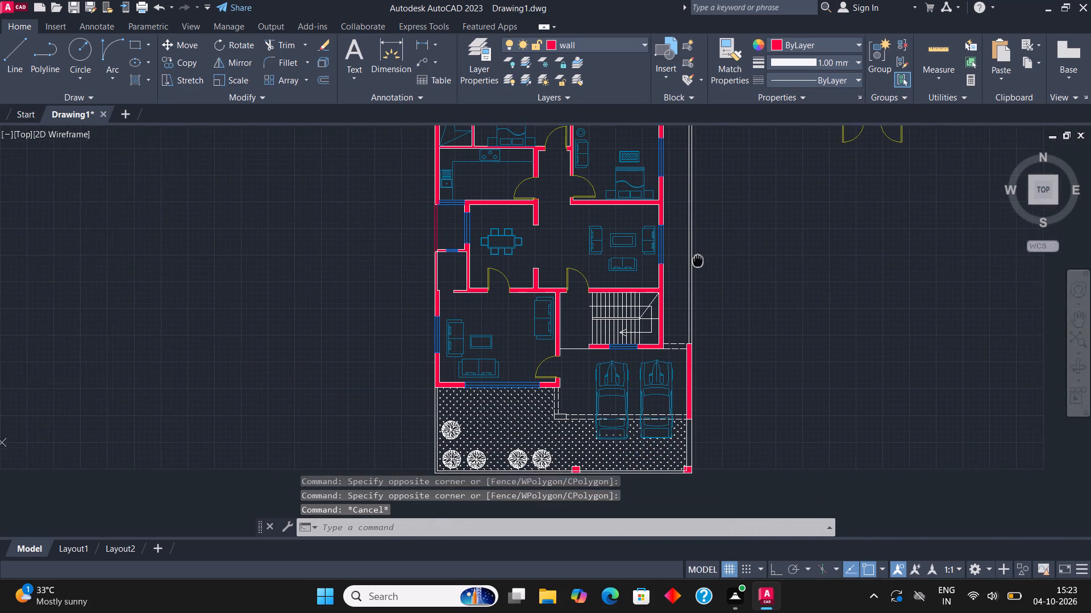
middle_drag(699, 259, 737, 264)
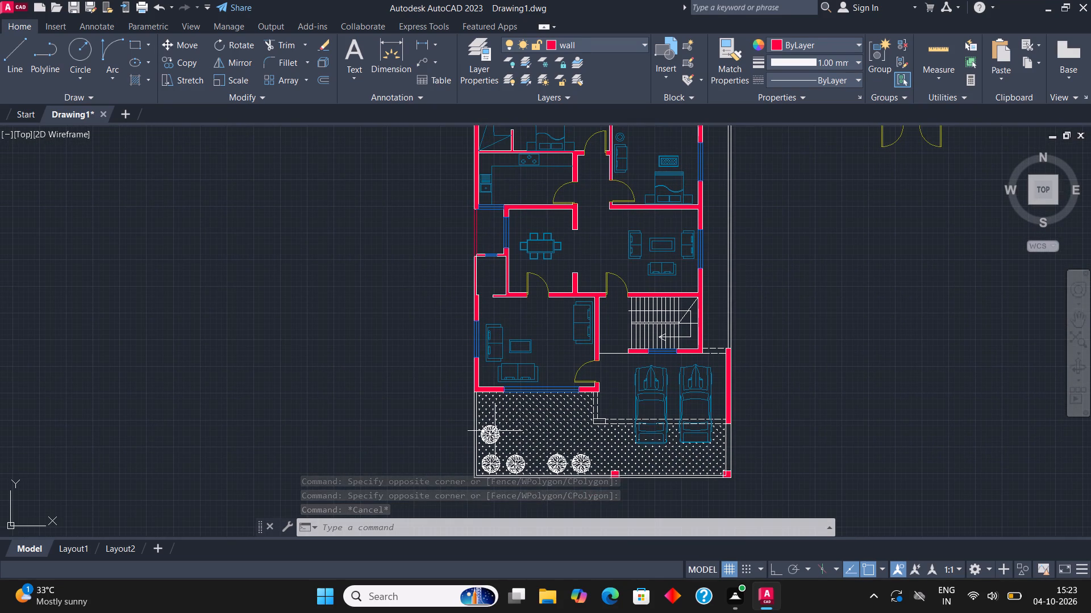
click(495, 431)
right_click(494, 431)
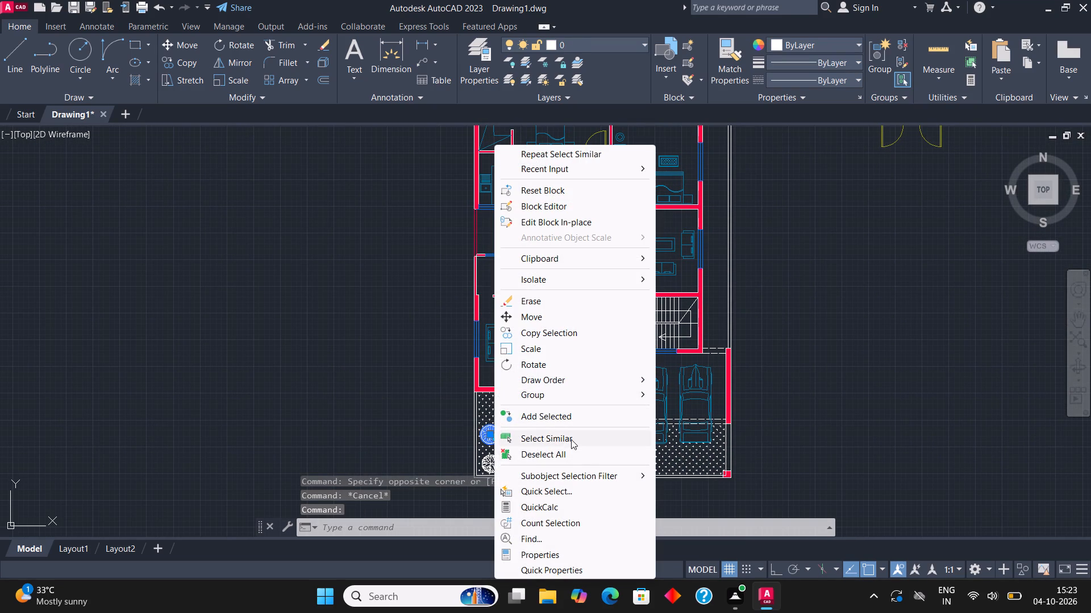
click(572, 439)
click(573, 36)
click(574, 44)
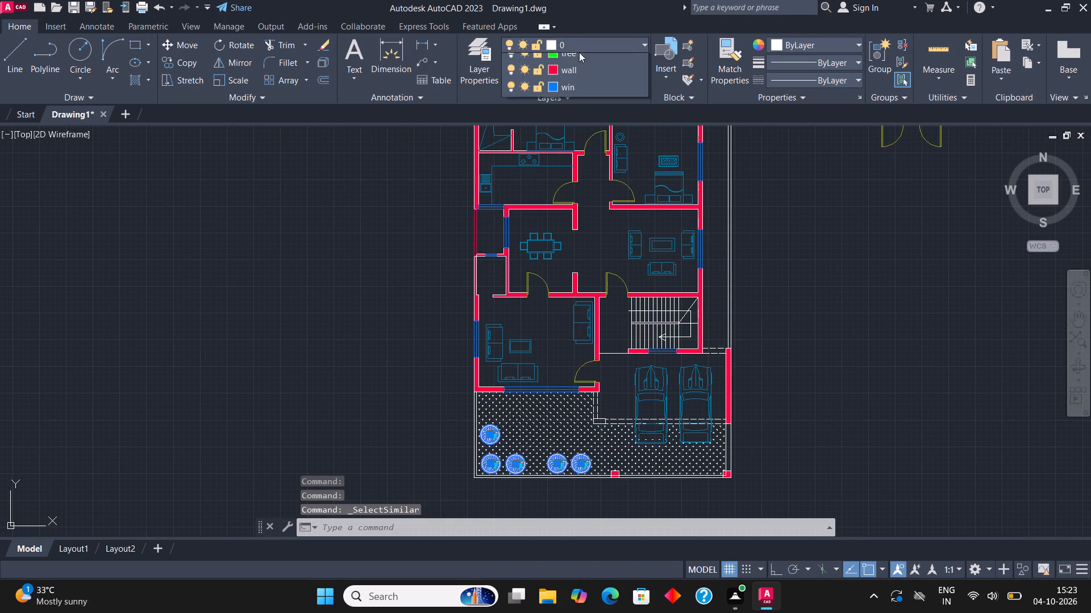
click(586, 112)
key(Escape)
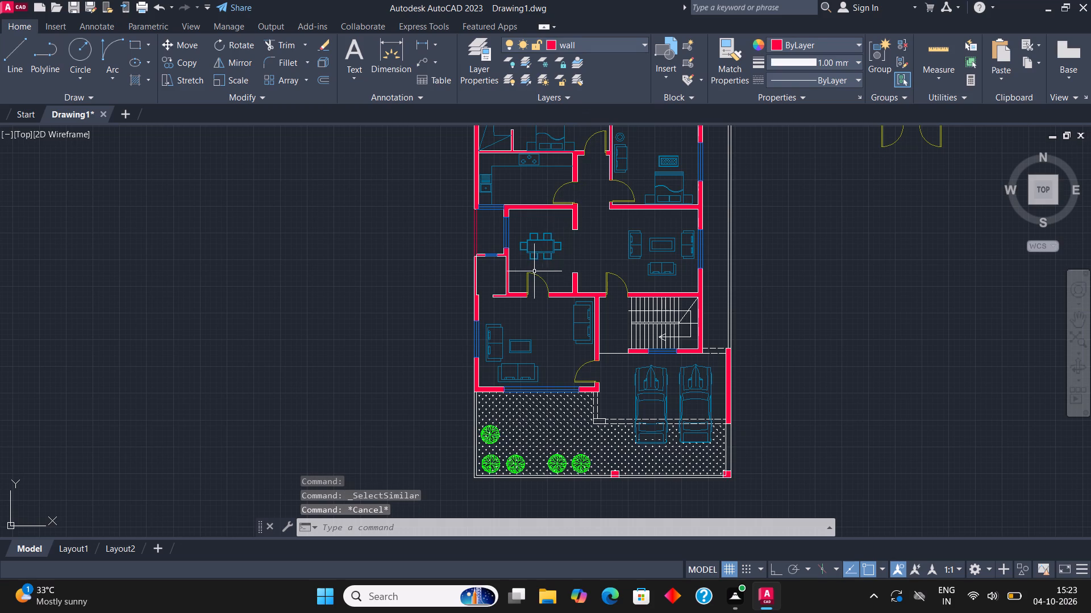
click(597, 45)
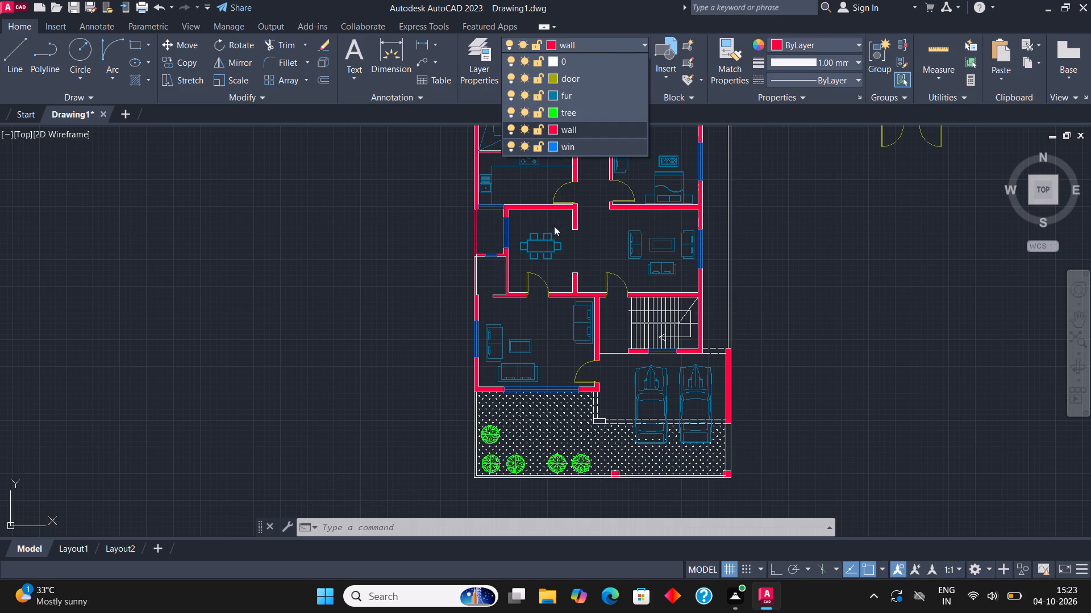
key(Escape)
Erase the spare door symbols and the leftover toilet symbol lying east of the house plan.
middle_drag(724, 236, 697, 238)
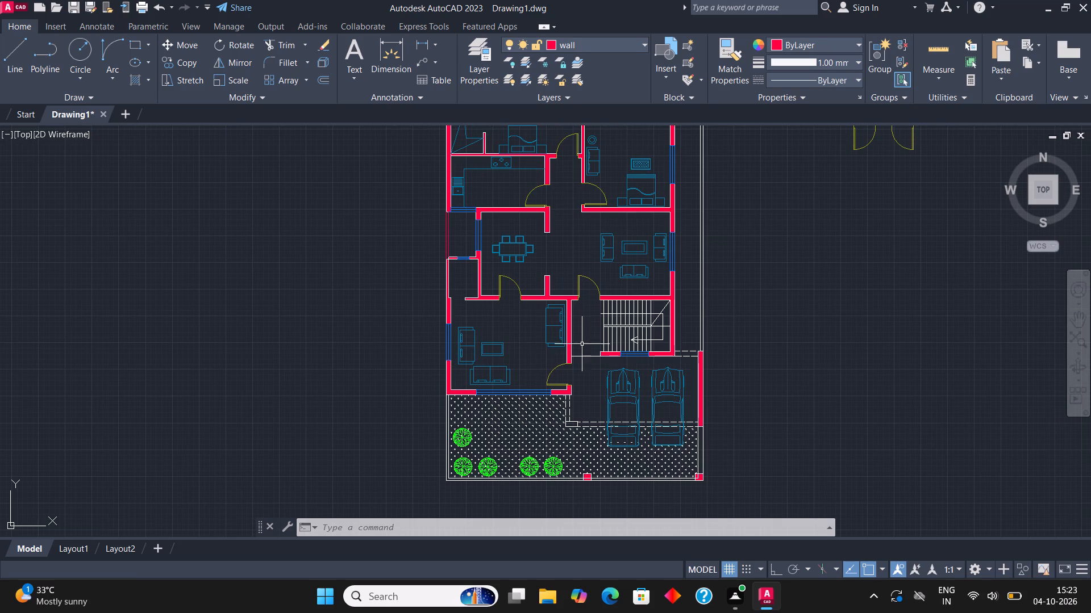
middle_drag(623, 331, 649, 377)
scroll(530, 274, down, 1)
middle_drag(542, 272, 545, 305)
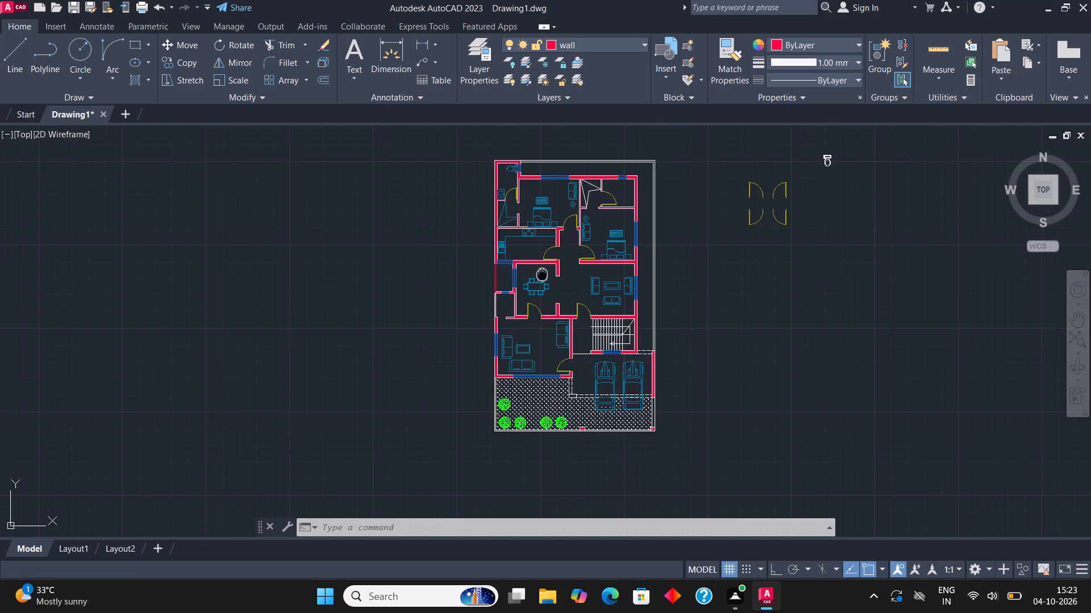
middle_drag(545, 305, 541, 356)
click(853, 343)
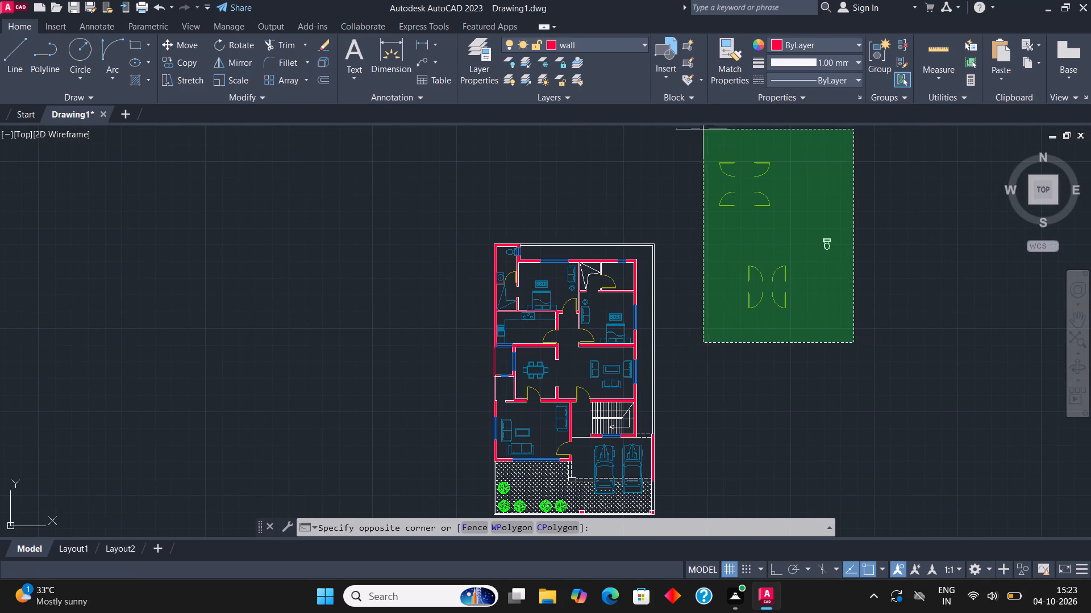
click(701, 150)
key(Delete)
On the wall layer, trace the inner boundary line from the northwest bathroom east to the northeast corner and south to the carport's east wall.
scroll(684, 253, down, 1)
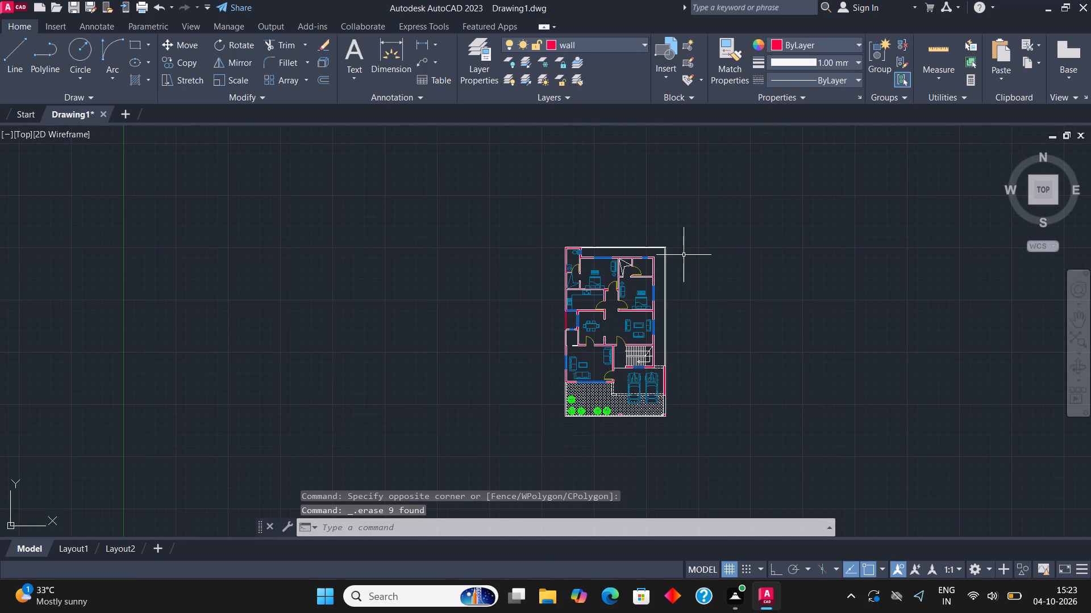
scroll(664, 240, up, 3)
middle_drag(370, 282, 443, 329)
scroll(411, 321, up, 3)
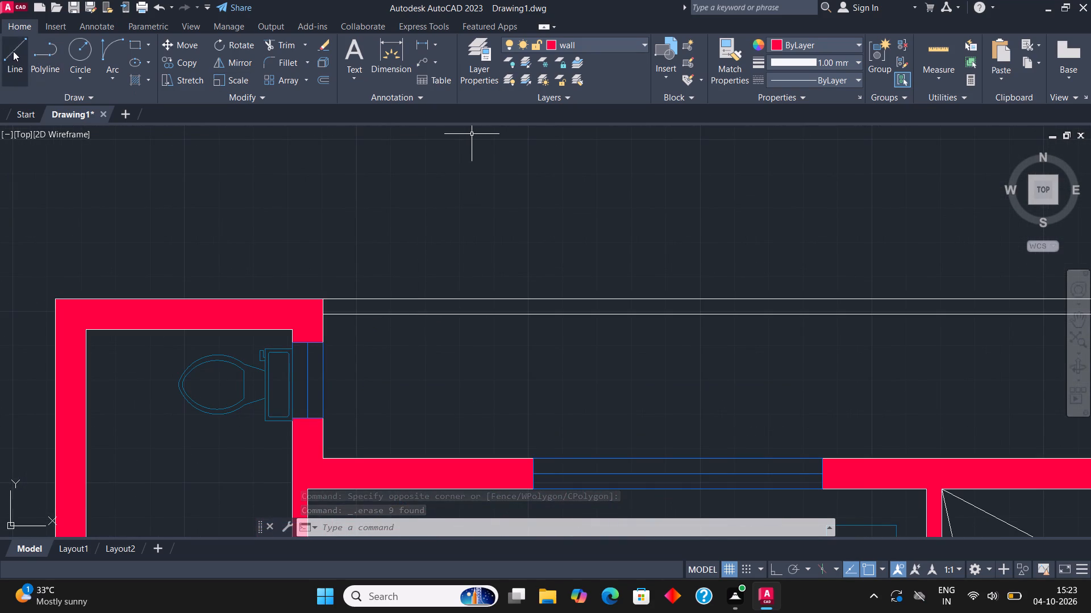
click(13, 51)
click(322, 311)
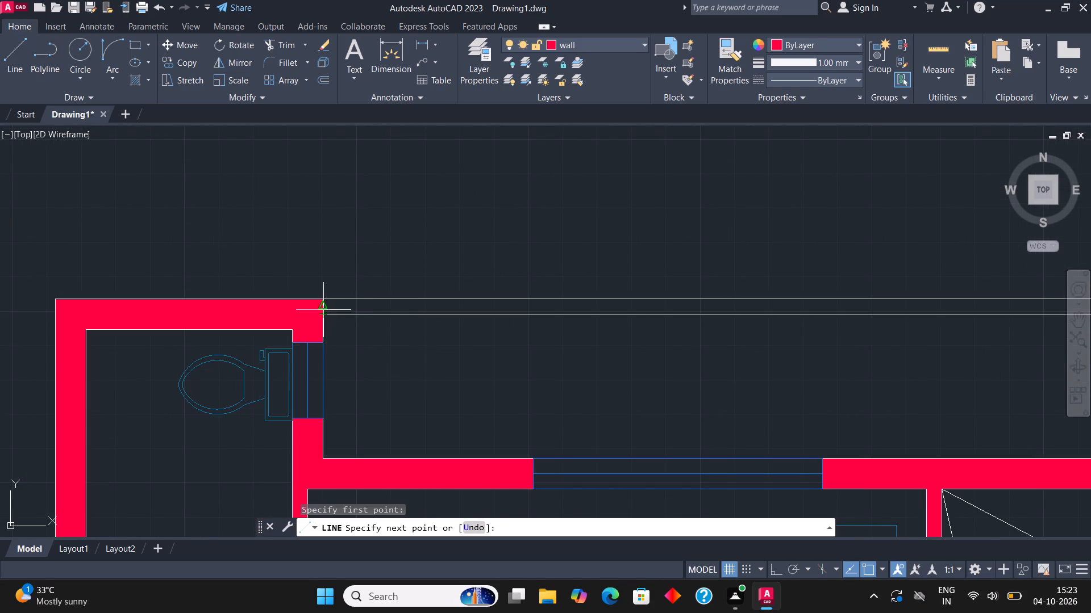
scroll(323, 309, down, 2)
scroll(913, 318, up, 2)
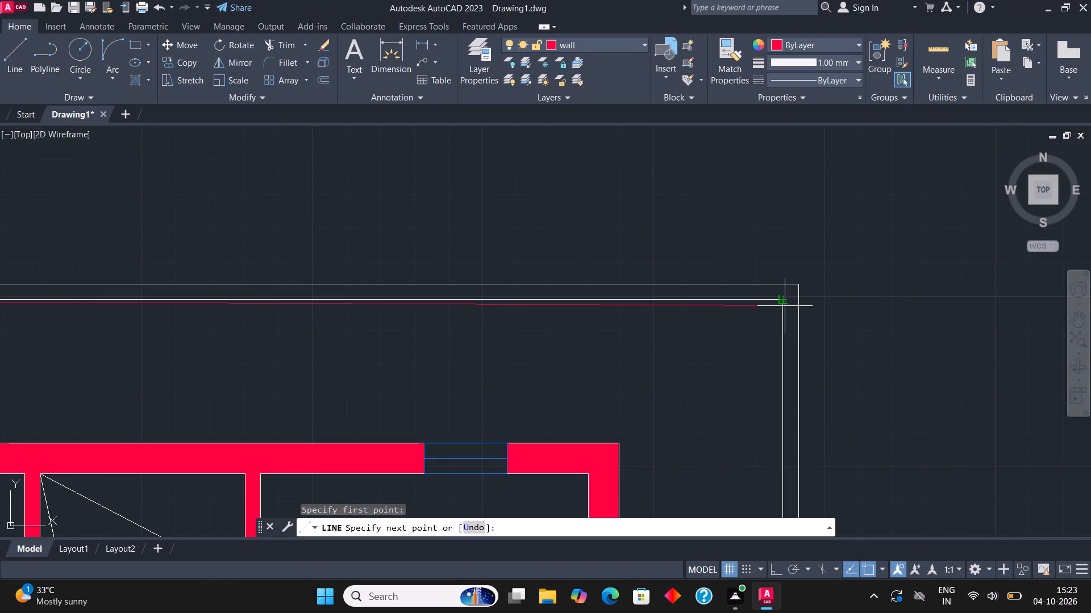
click(778, 297)
scroll(776, 252, down, 4)
scroll(776, 310, down, 1)
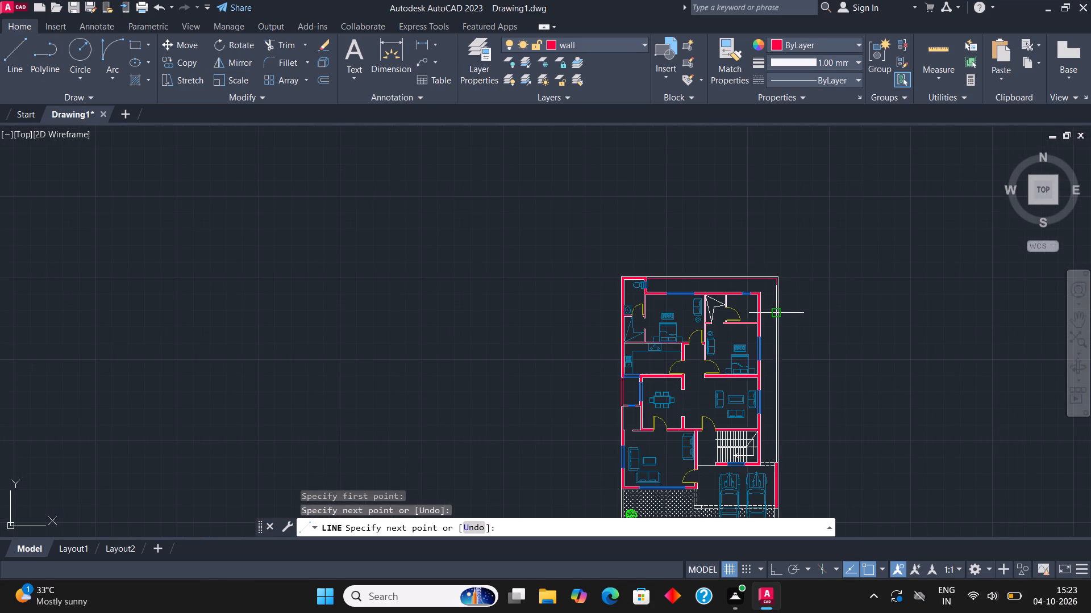
scroll(777, 460, up, 7)
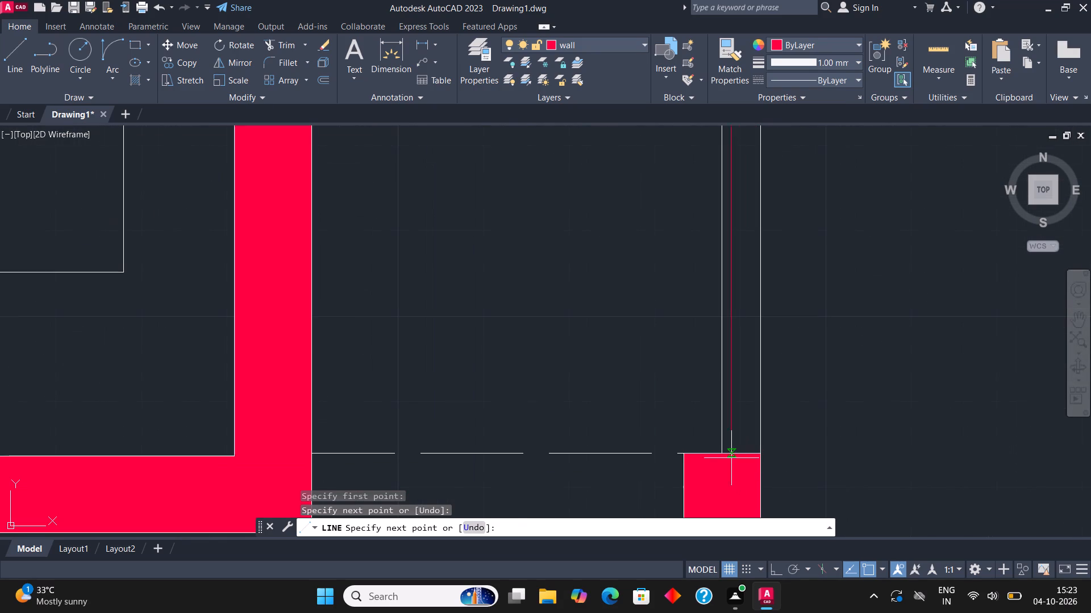
click(724, 456)
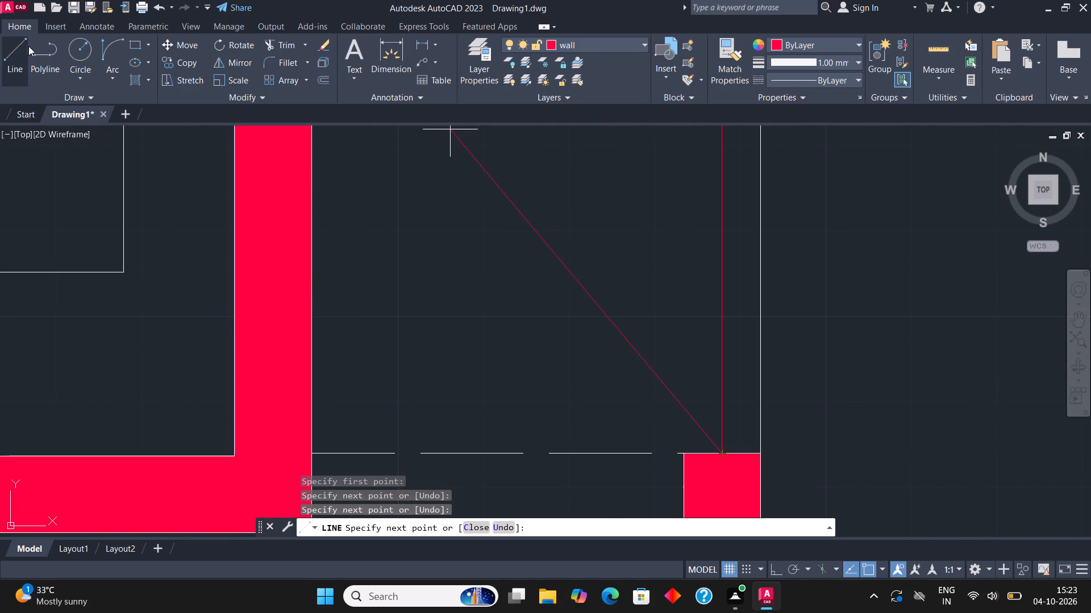
Trace the outer boundary line from the carport's east wall north to the northeast corner and west to the bathroom wall.
click(18, 48)
click(756, 456)
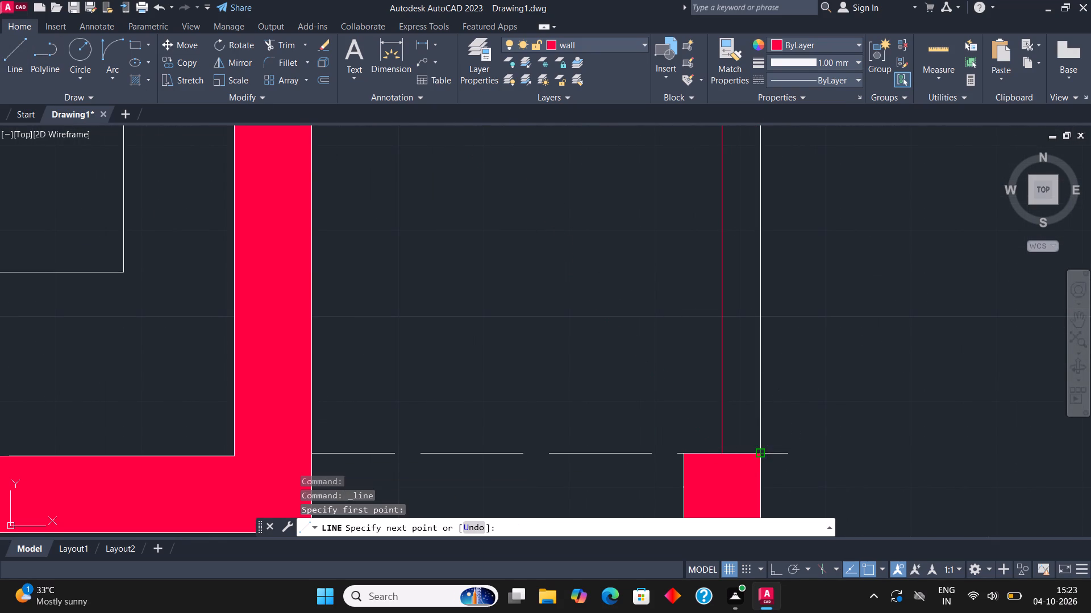
scroll(759, 468, down, 8)
scroll(782, 280, up, 4)
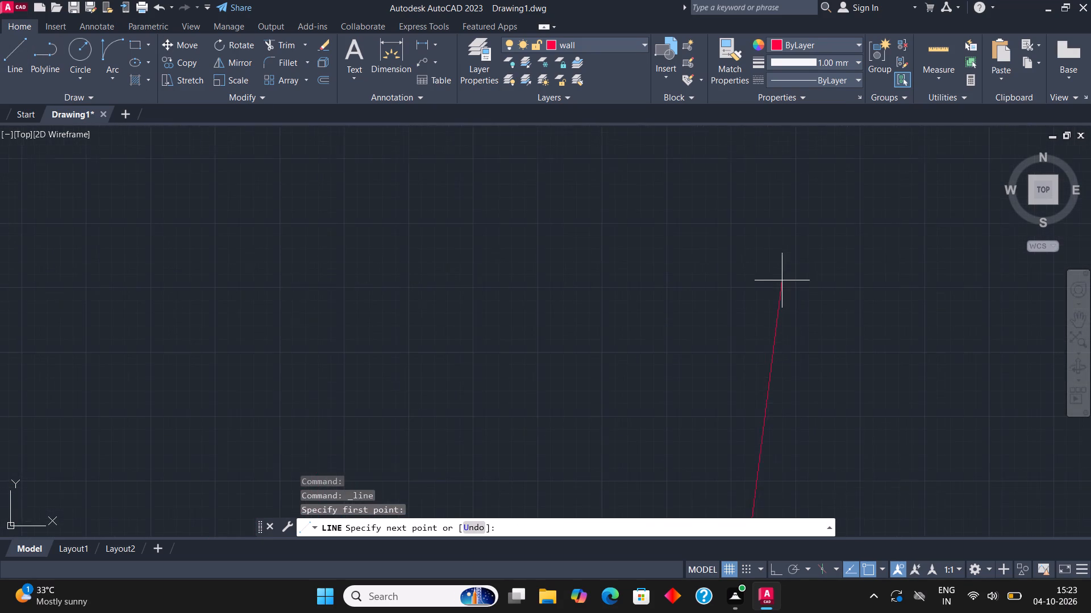
scroll(746, 342, down, 3)
scroll(729, 387, up, 4)
scroll(695, 437, up, 3)
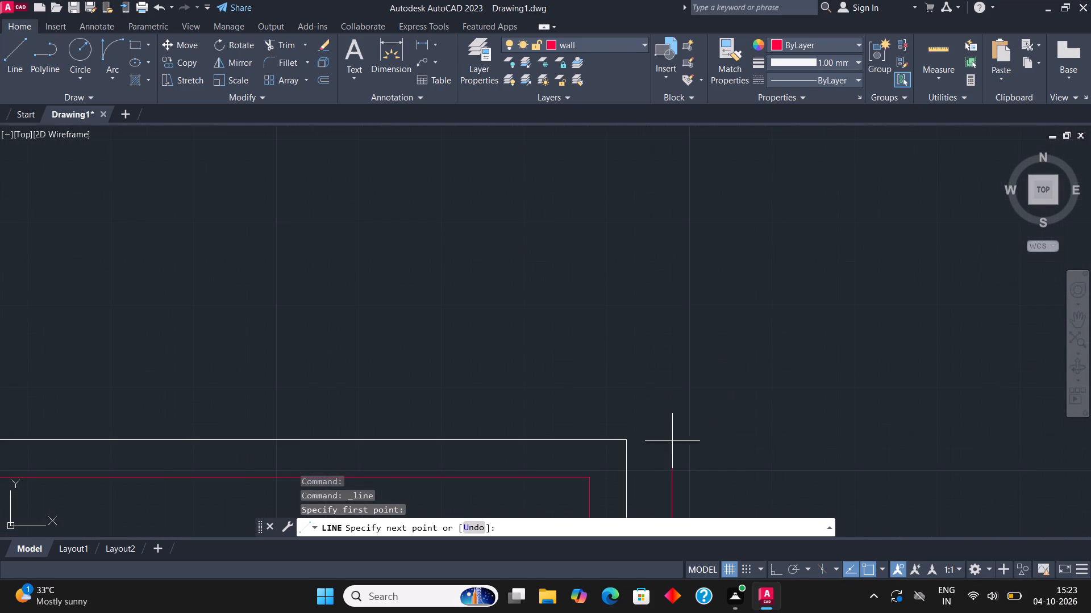
click(624, 439)
scroll(764, 379, down, 3)
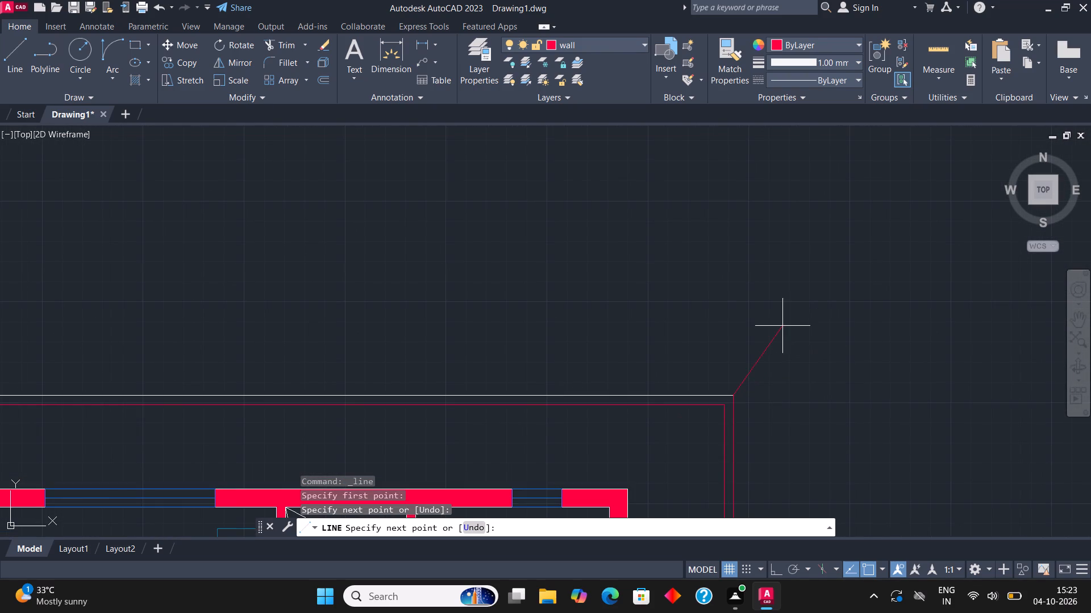
scroll(761, 348, down, 1)
scroll(172, 375, up, 2)
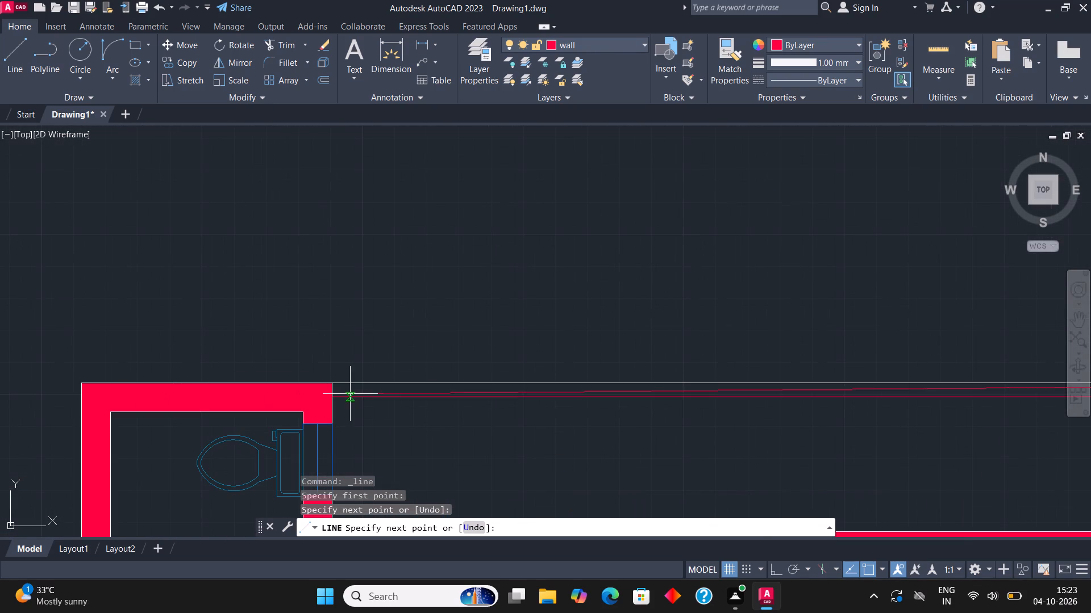
click(336, 384)
scroll(392, 322, down, 2)
key(Escape)
Trace the outer boundary line from the house's southwest corner south, east to the southeast column and north to the carport's east wall.
scroll(493, 270, down, 4)
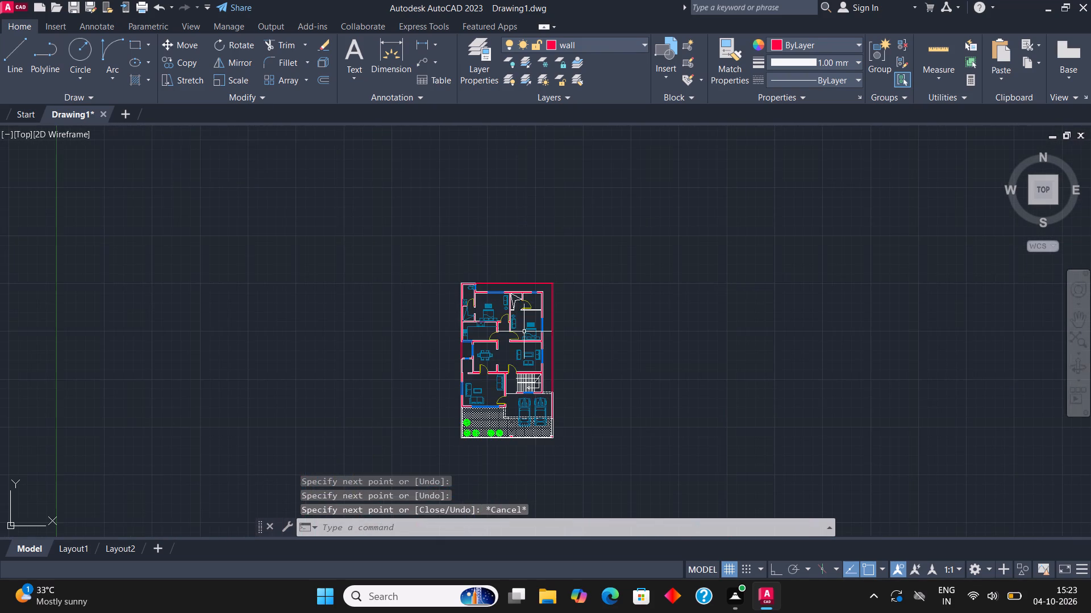
scroll(510, 443, up, 3)
middle_drag(549, 419, 587, 408)
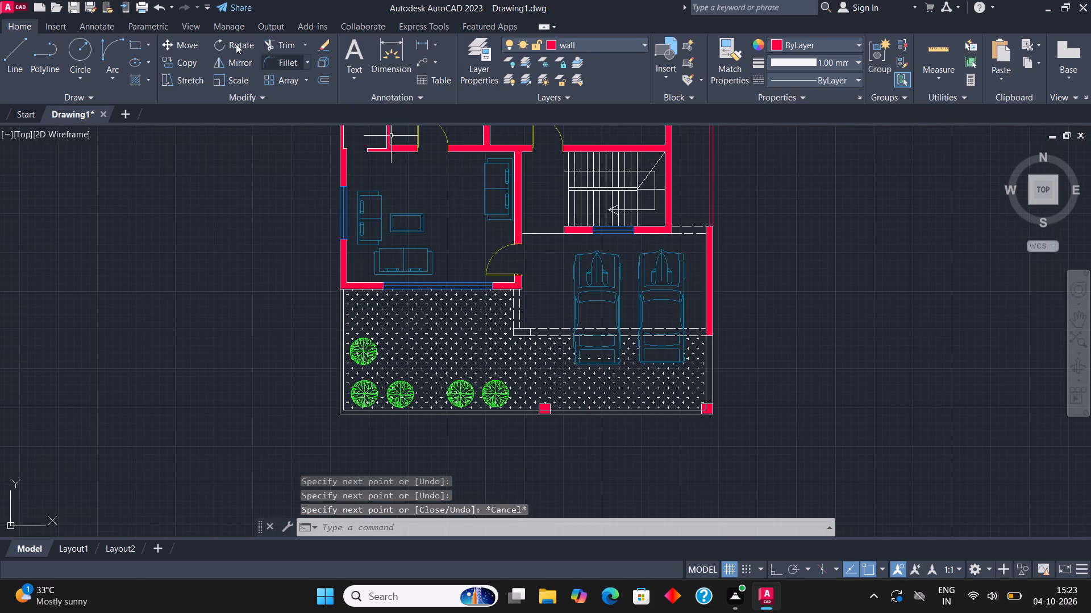
click(24, 46)
scroll(341, 301, up, 4)
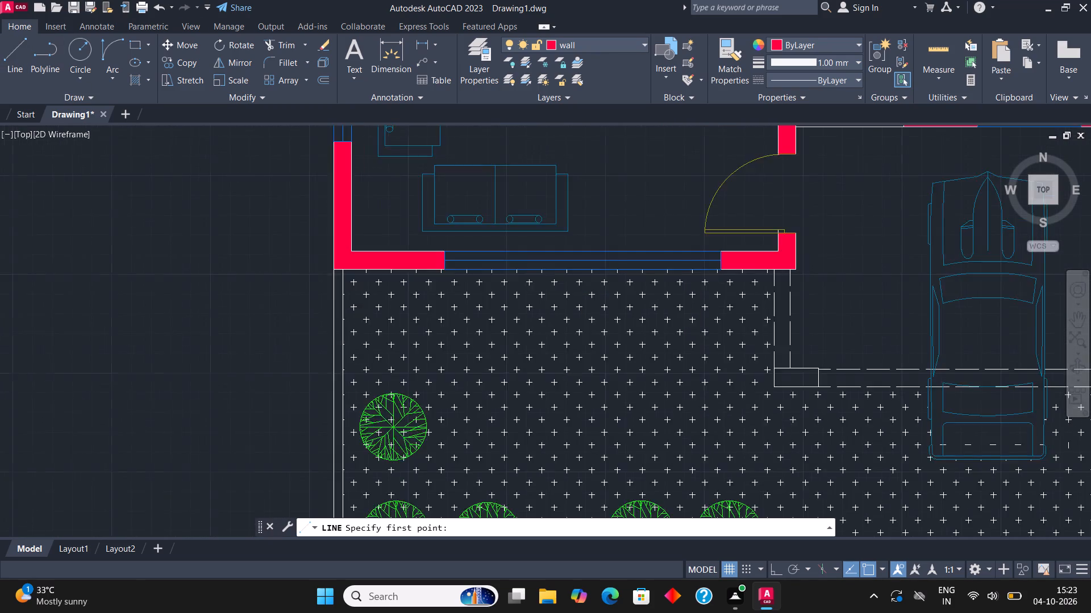
scroll(341, 301, up, 1)
click(302, 166)
scroll(305, 163, down, 3)
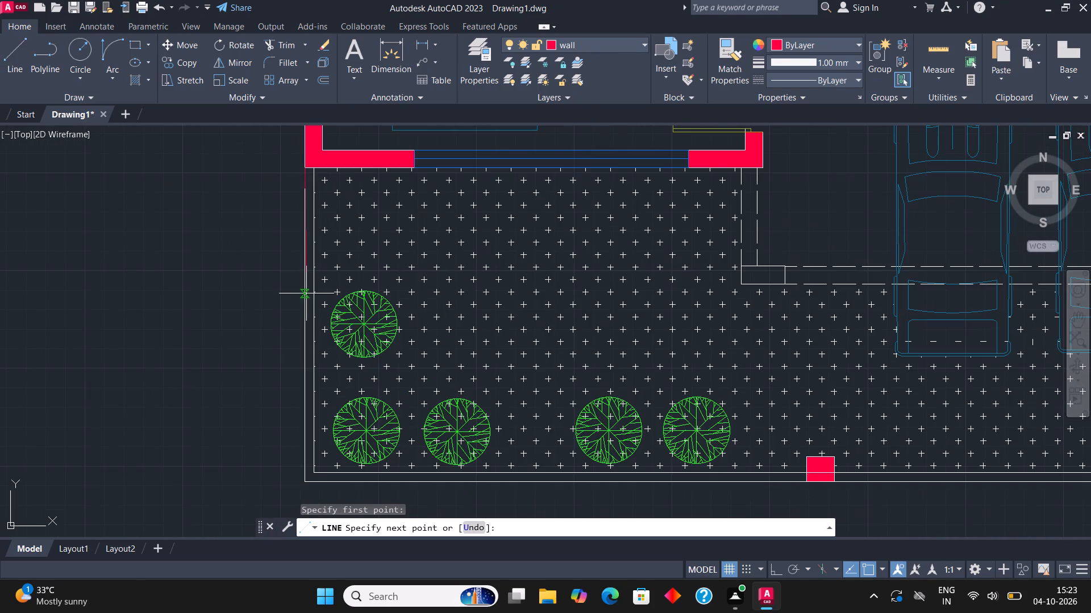
click(301, 482)
scroll(303, 478, down, 3)
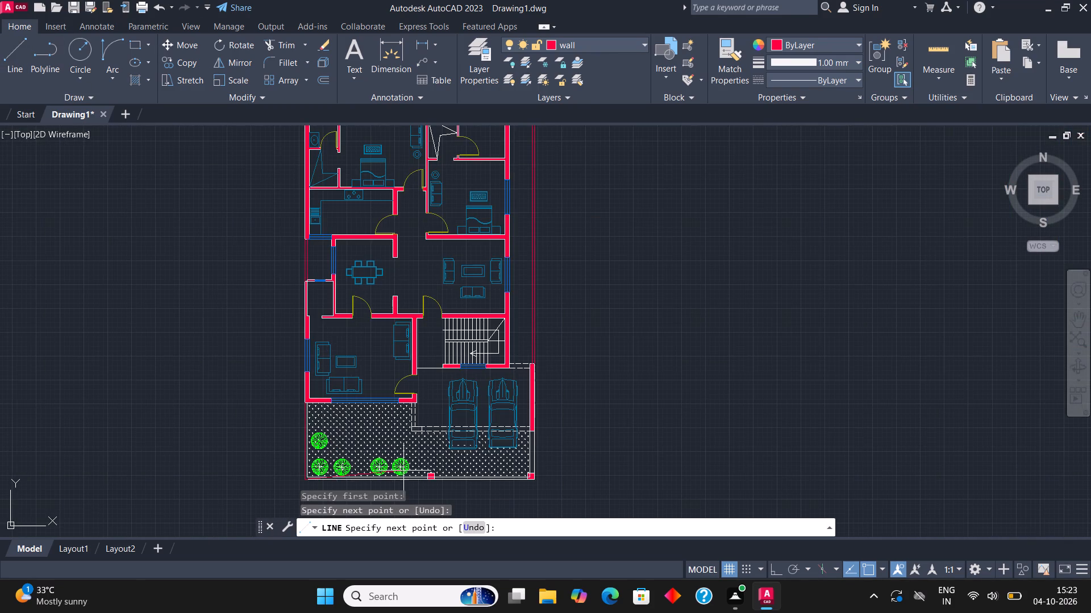
scroll(523, 497, up, 3)
scroll(532, 427, up, 3)
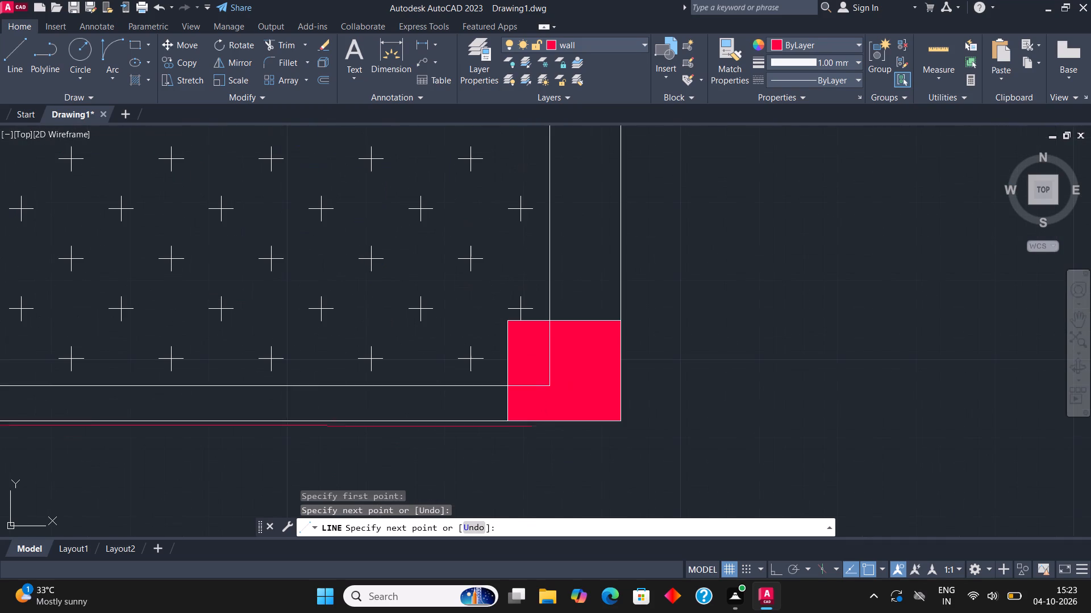
click(622, 421)
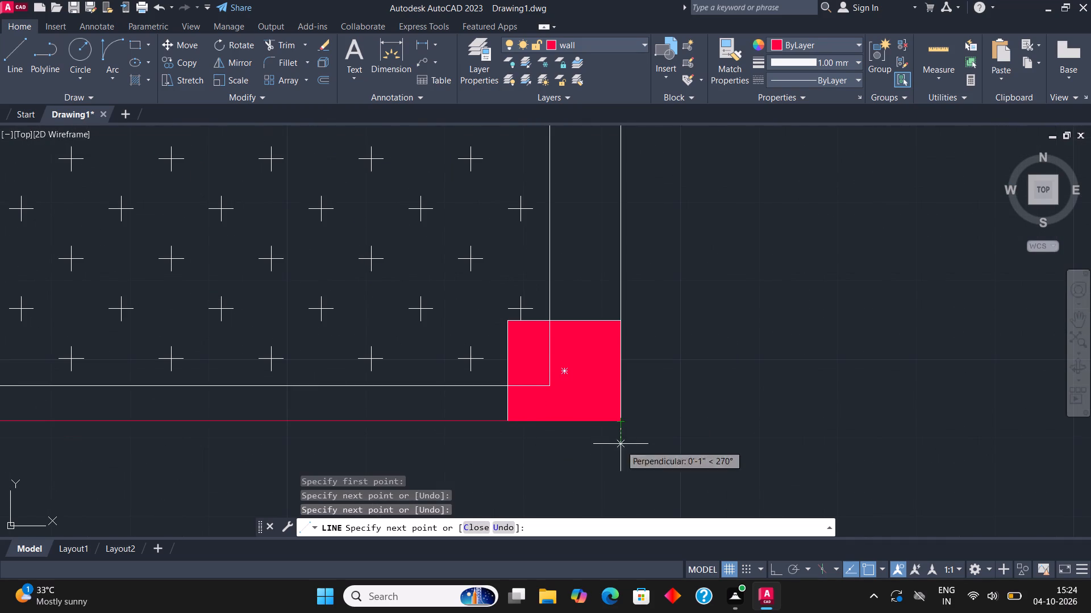
scroll(621, 464, down, 4)
scroll(622, 347, up, 4)
click(603, 304)
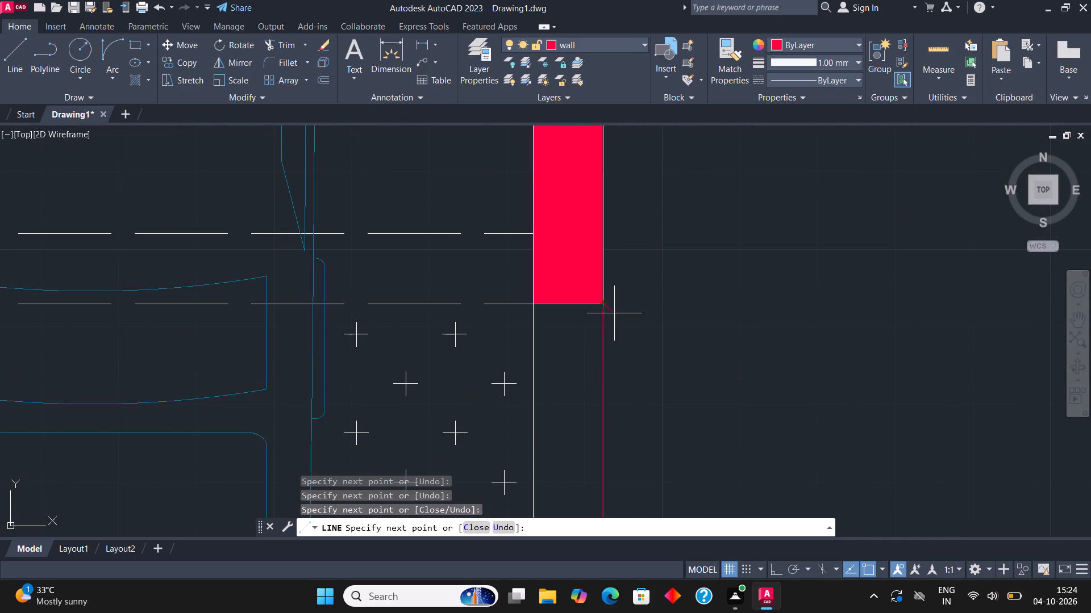
Trace the inner east boundary line from the carport wall's south end down to the top of the southeast column.
scroll(629, 335, down, 3)
click(10, 46)
scroll(559, 329, up, 1)
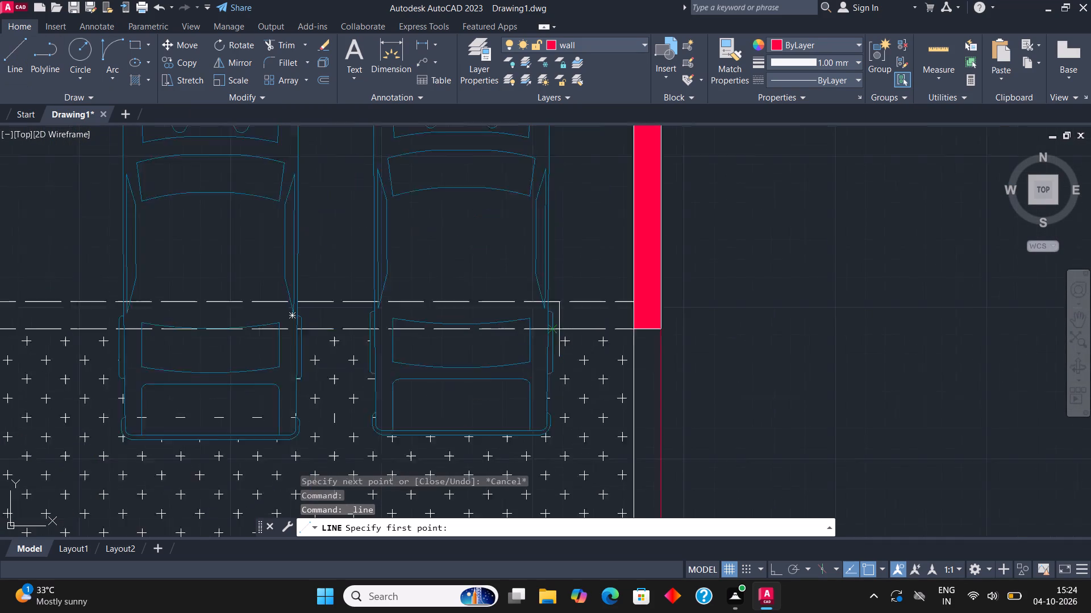
scroll(559, 329, up, 1)
click(679, 329)
scroll(690, 284, down, 2)
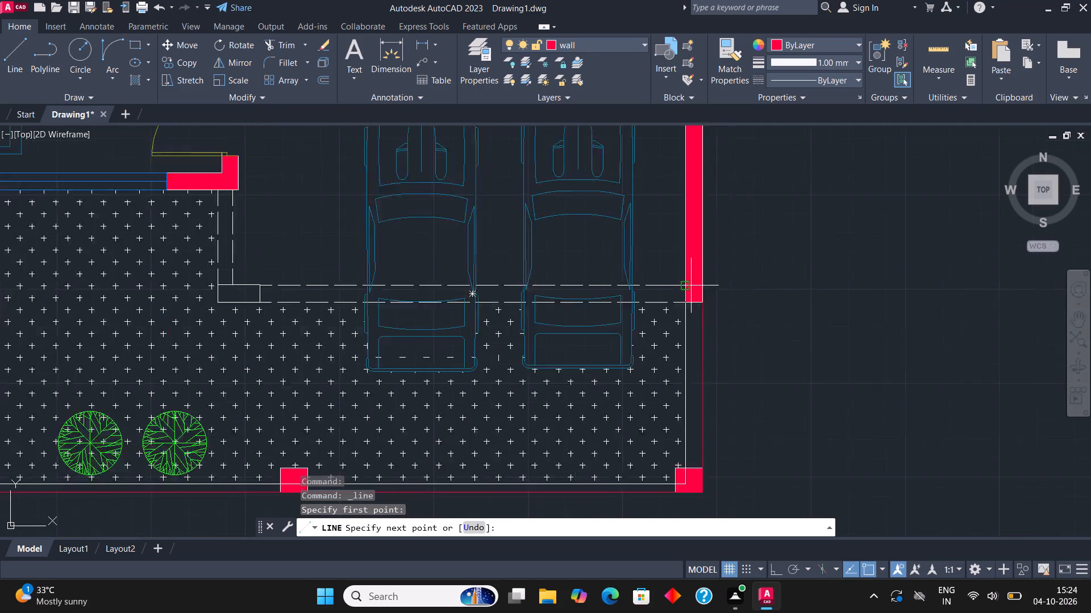
scroll(691, 287, down, 1)
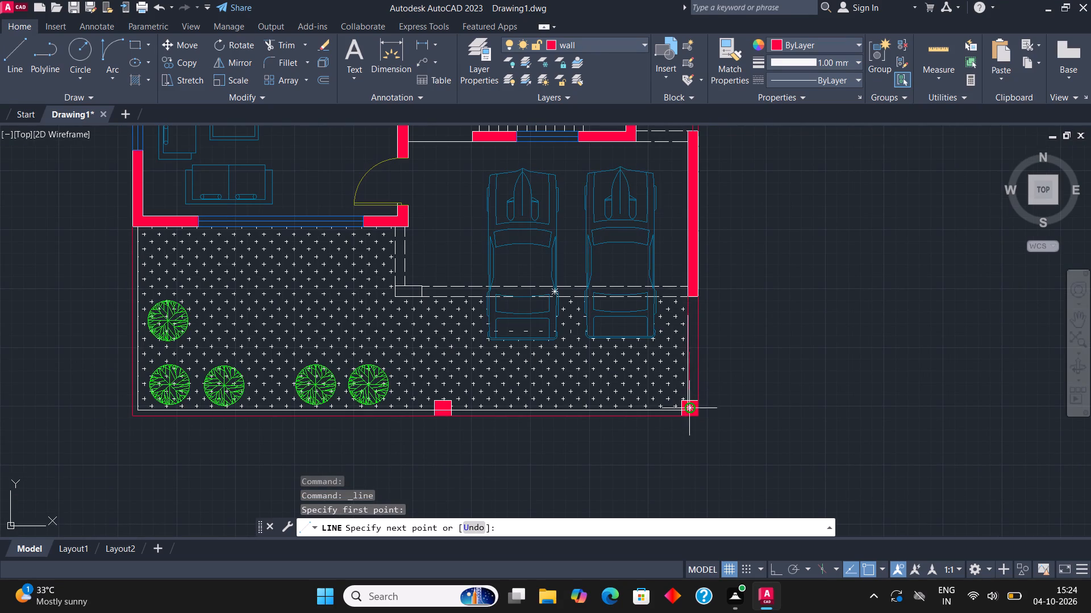
scroll(686, 415, up, 4)
click(673, 324)
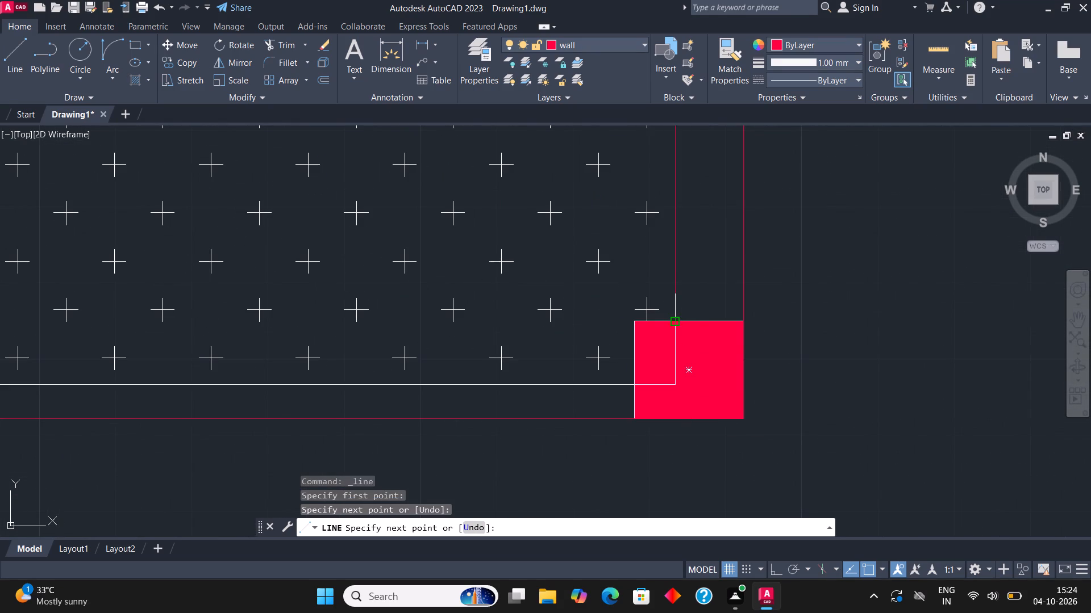
key(Escape)
Trim the old inner boundary line segments crossing the southeast corner column.
click(269, 40)
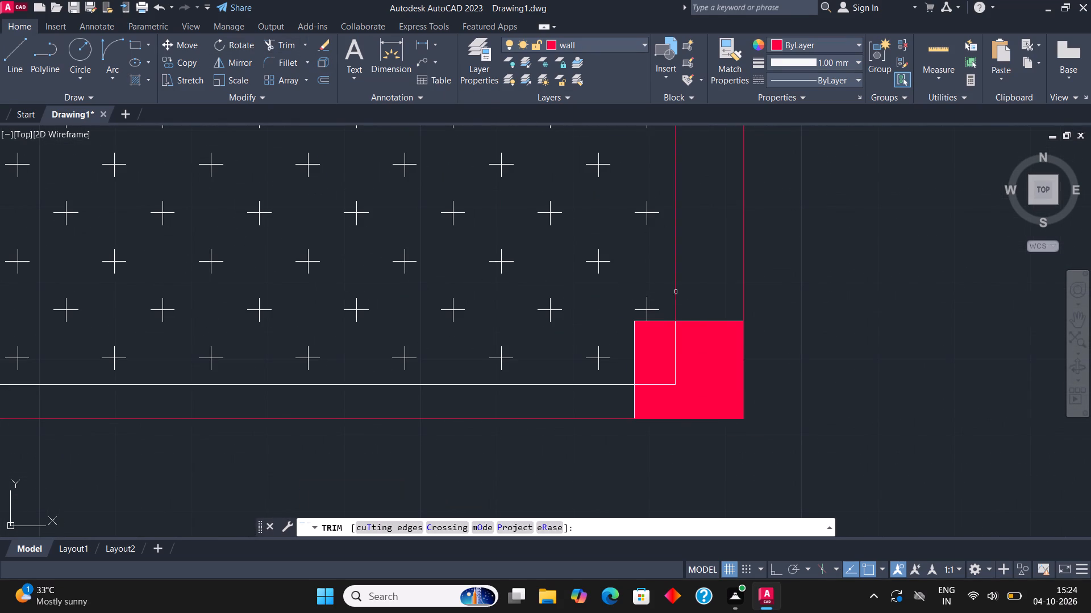
click(659, 383)
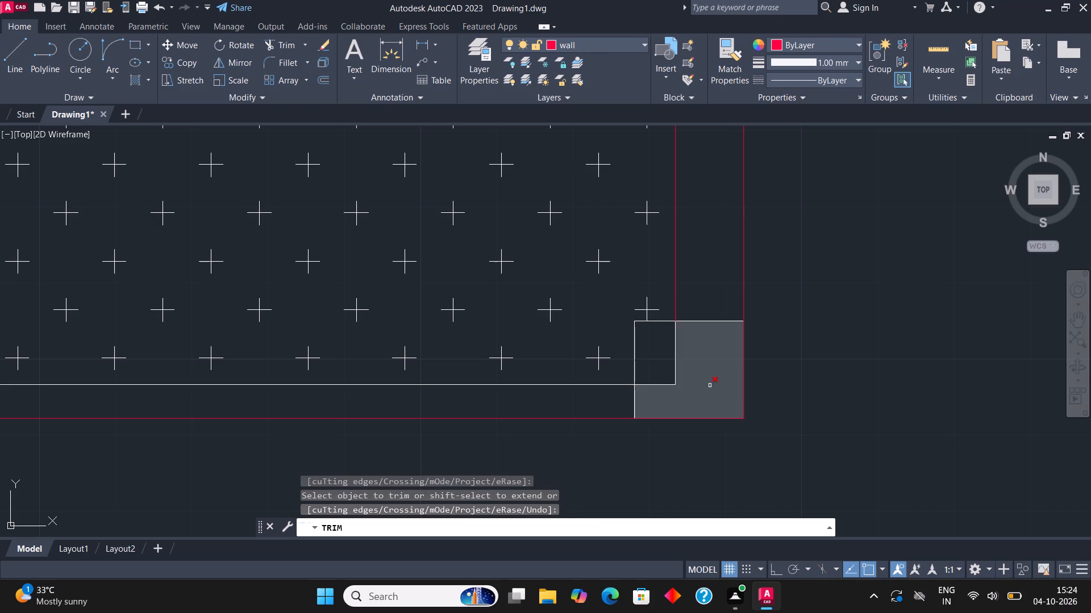
key(ctrl+z)
click(662, 384)
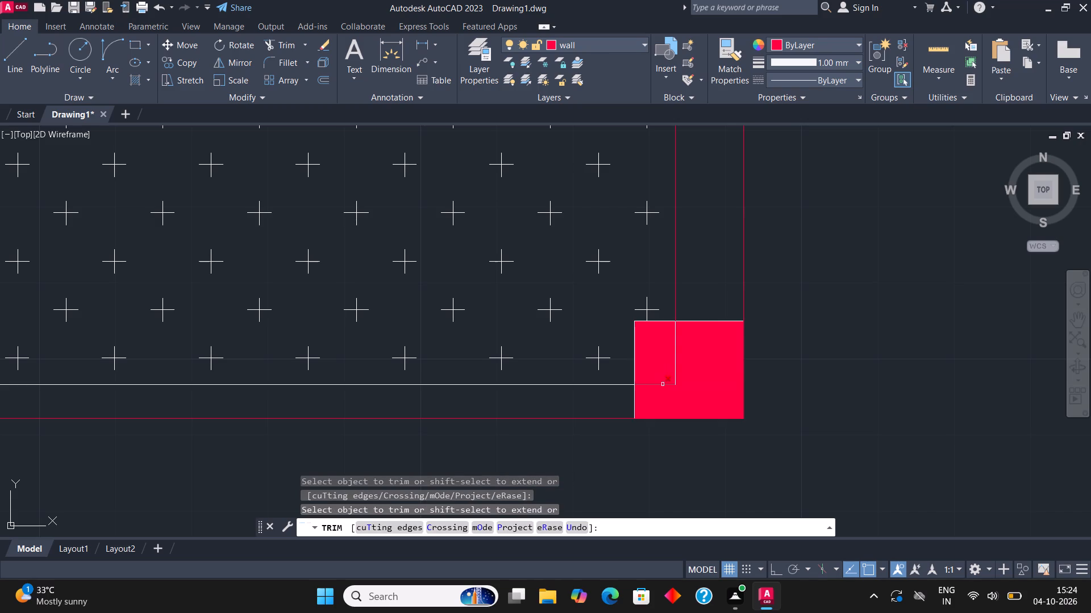
click(676, 377)
click(672, 384)
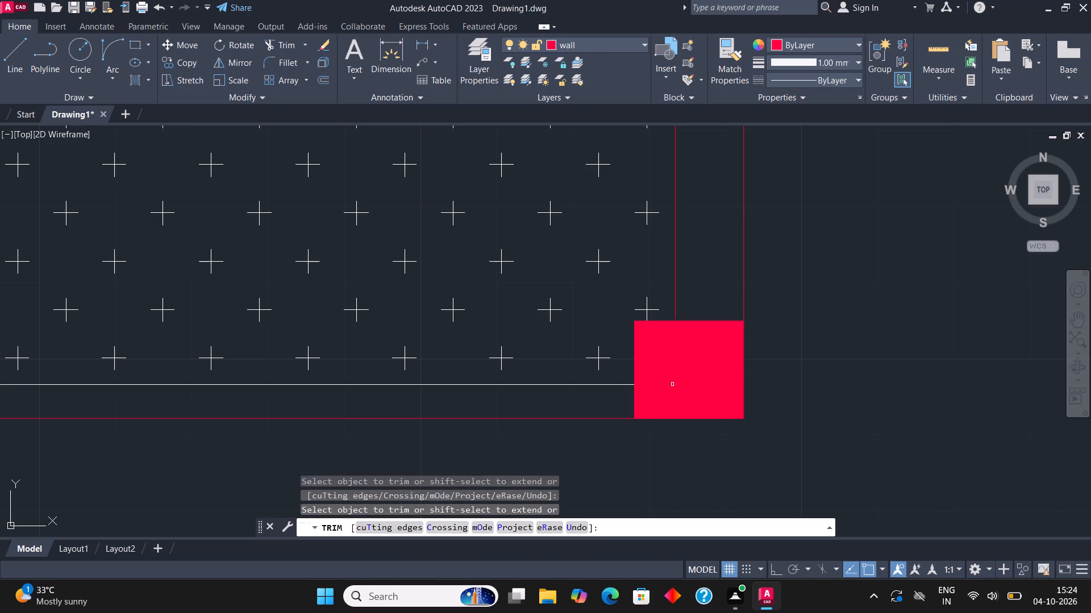
scroll(694, 383, down, 3)
key(Escape)
Trace the inner boundary line from the southeast column west to the garden's southwest corner and north to the house wall.
middle_drag(577, 401, 652, 401)
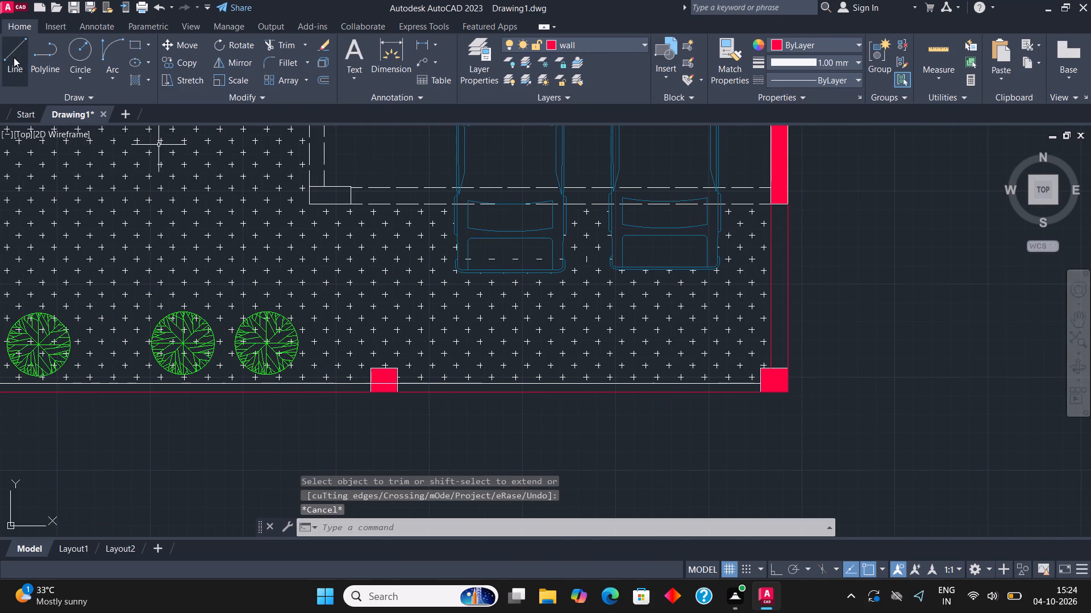
click(16, 52)
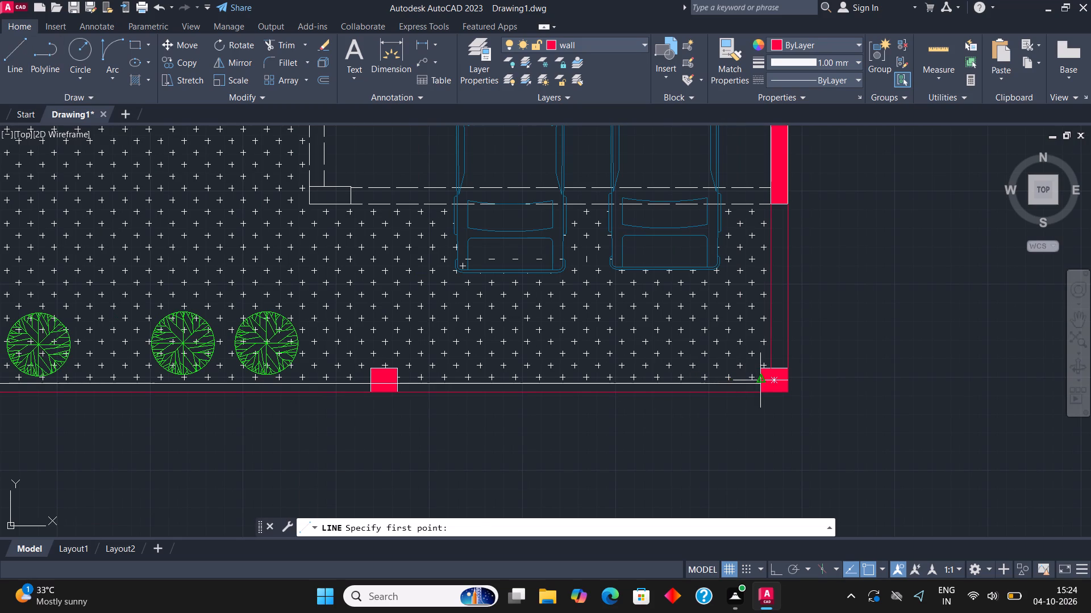
click(759, 387)
scroll(770, 390, down, 3)
scroll(565, 397, up, 3)
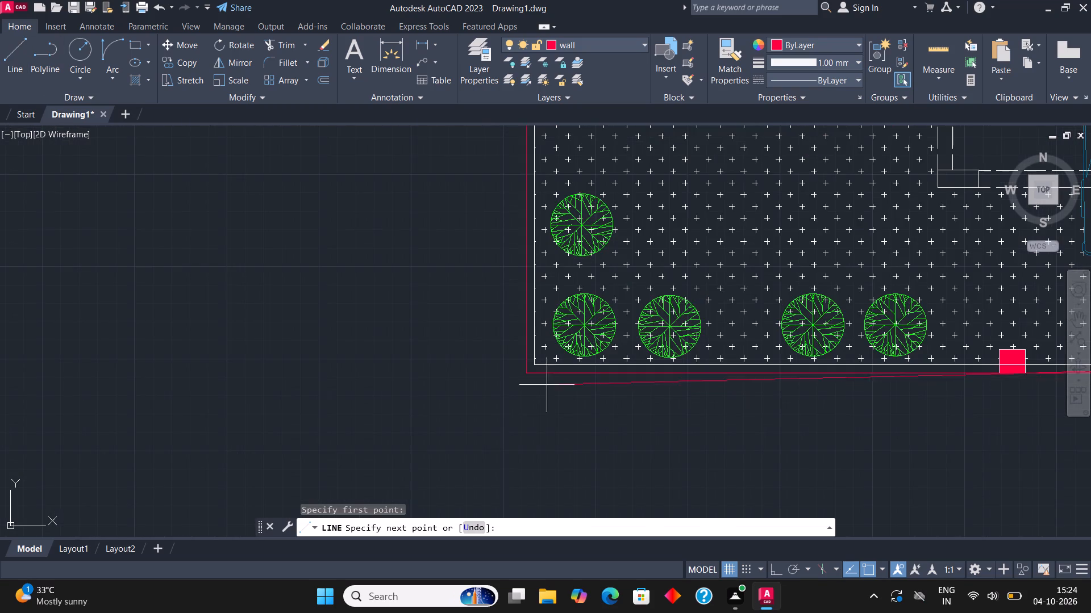
scroll(505, 351, up, 4)
click(667, 450)
scroll(649, 456, down, 1)
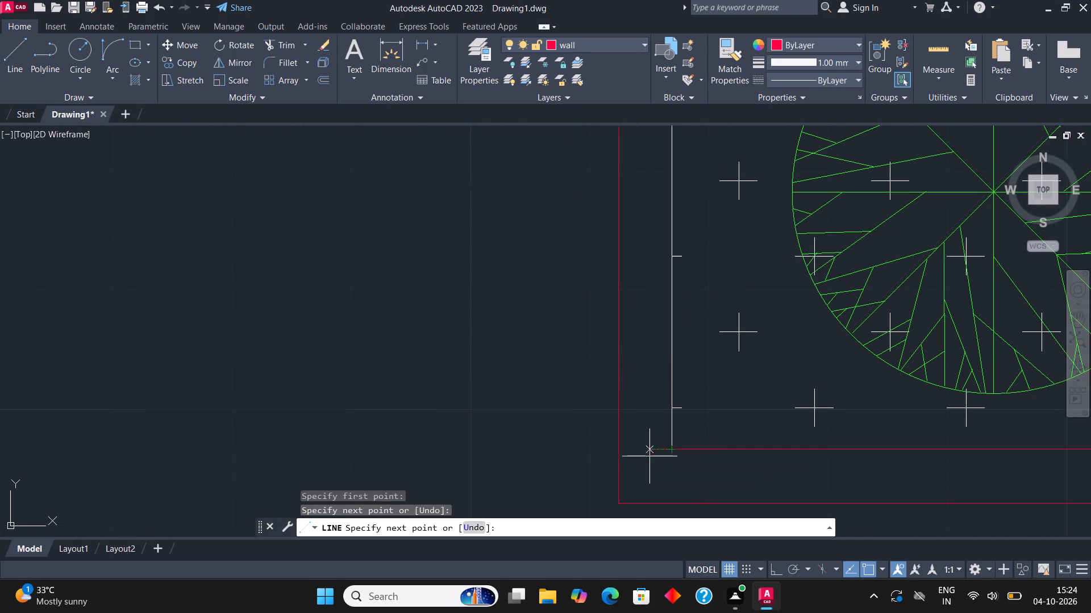
scroll(649, 458, down, 2)
scroll(650, 325, down, 2)
scroll(650, 188, up, 3)
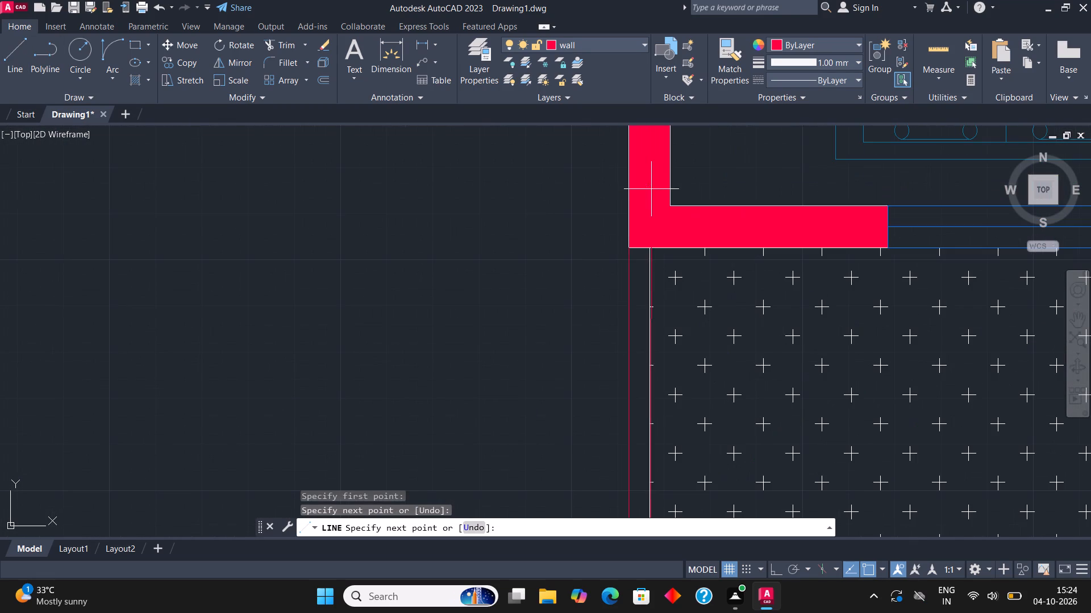
click(650, 249)
scroll(465, 253, down, 3)
key(Escape)
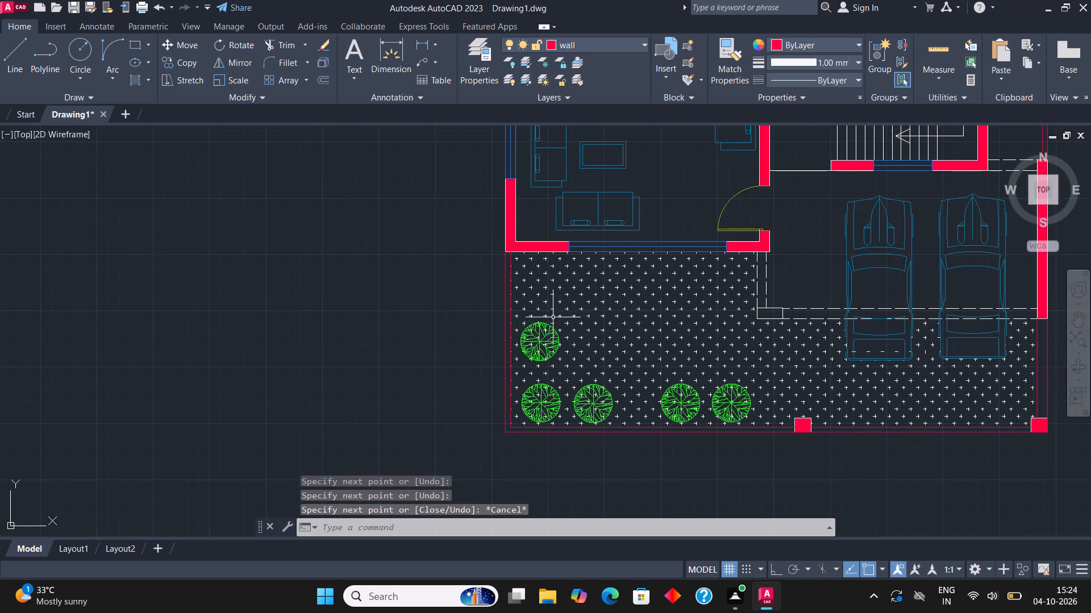
Trim the inner boundary line segments passing through the middle column on the south boundary.
middle_drag(895, 434, 689, 412)
scroll(643, 409, up, 3)
middle_drag(452, 391, 456, 382)
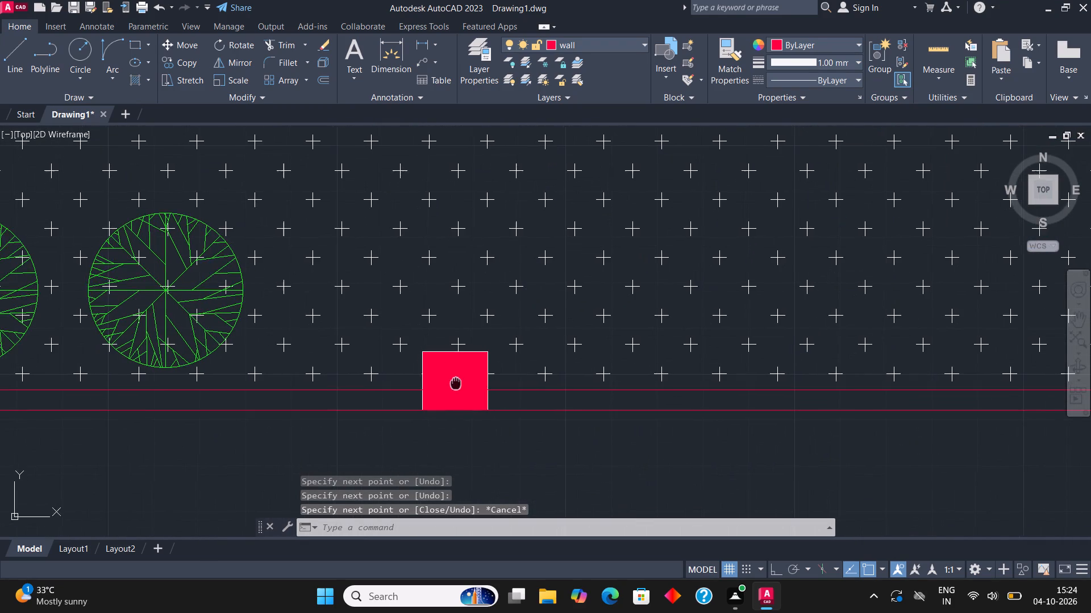
scroll(453, 391, up, 2)
click(289, 44)
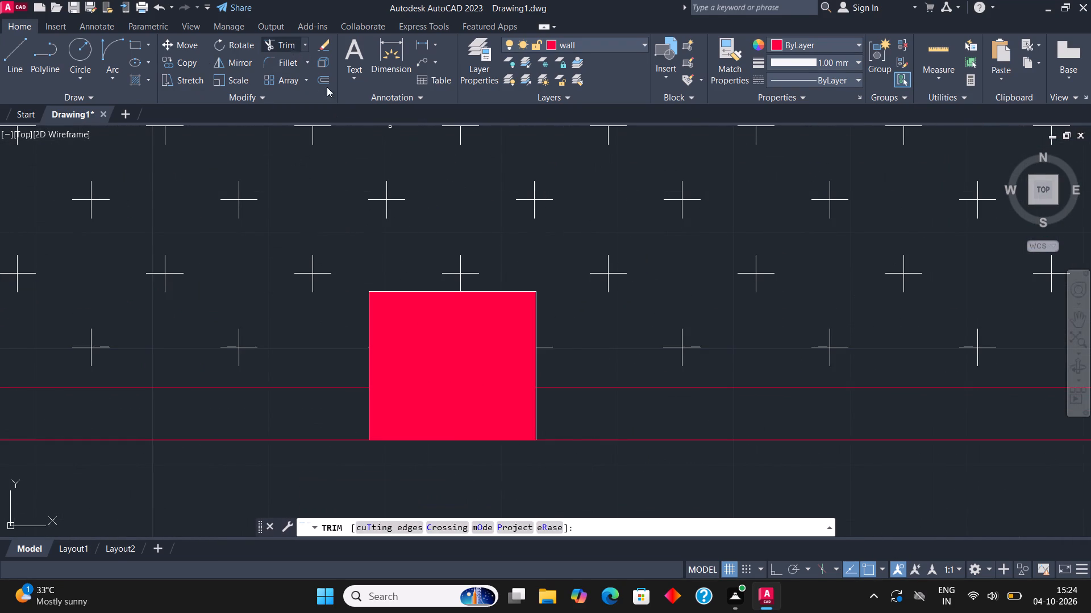
click(470, 389)
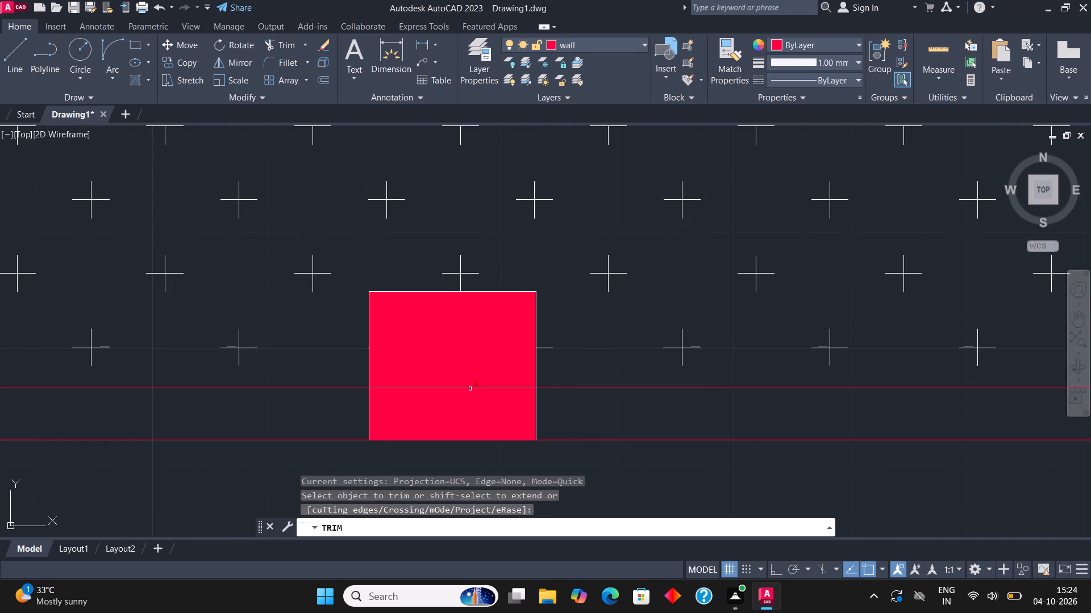
click(472, 389)
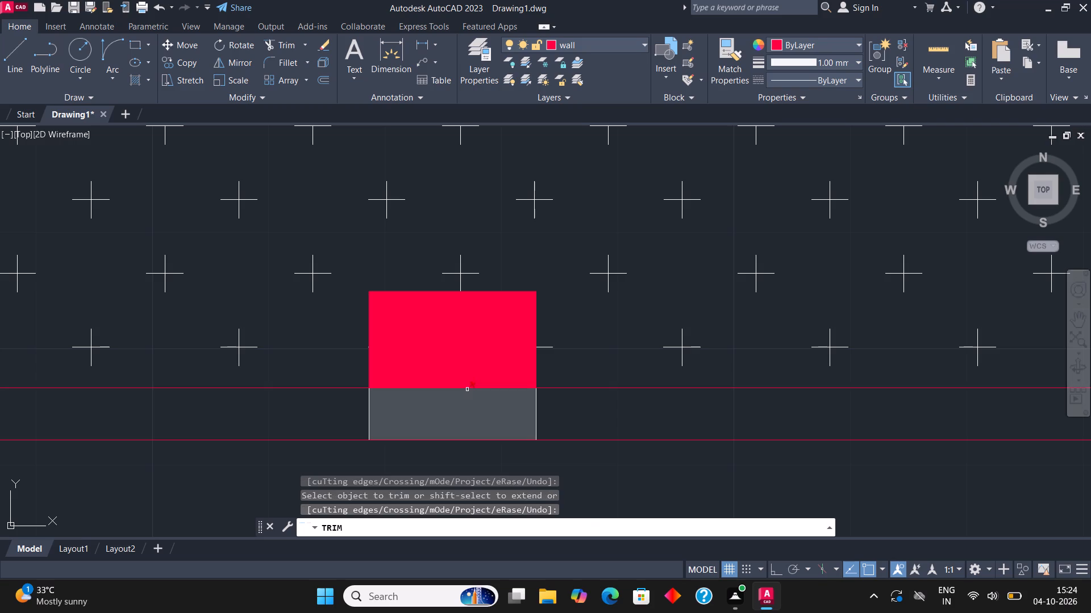
click(467, 388)
scroll(372, 391, down, 3)
scroll(424, 388, down, 1)
scroll(519, 424, down, 1)
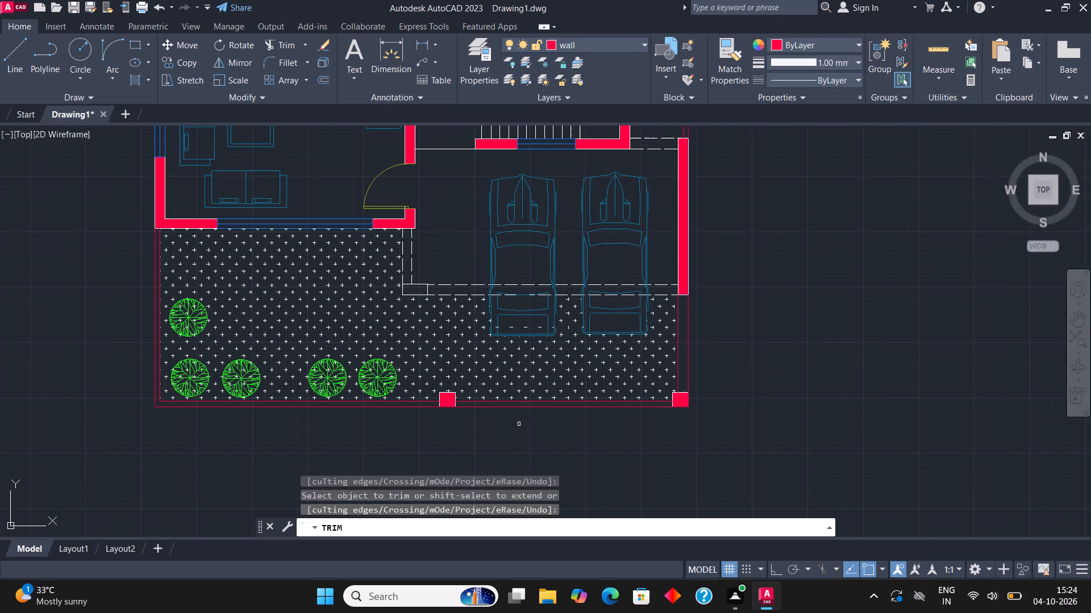
key(Escape)
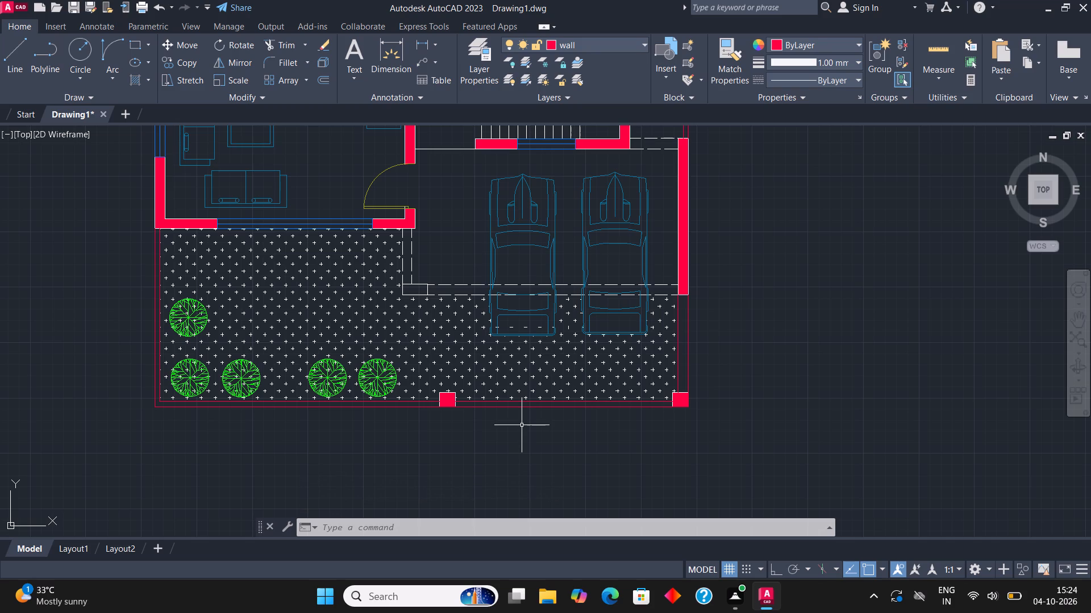
Assign the carport's dashed beam lines and the rectangular column at their southwest corner to the wall layer.
scroll(525, 422, down, 1)
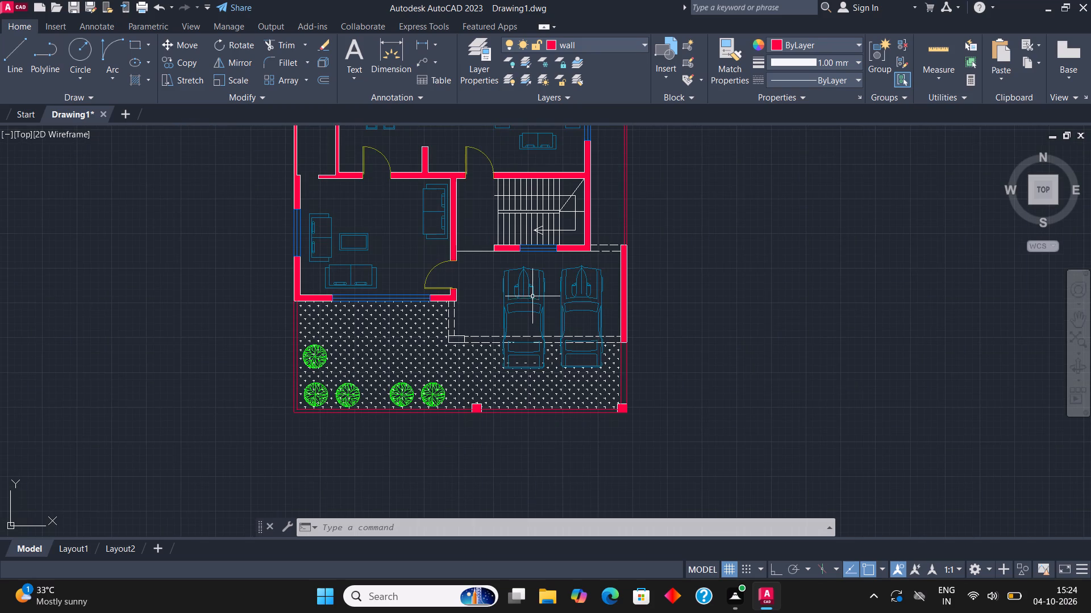
middle_drag(535, 300, 548, 328)
middle_drag(547, 388, 611, 391)
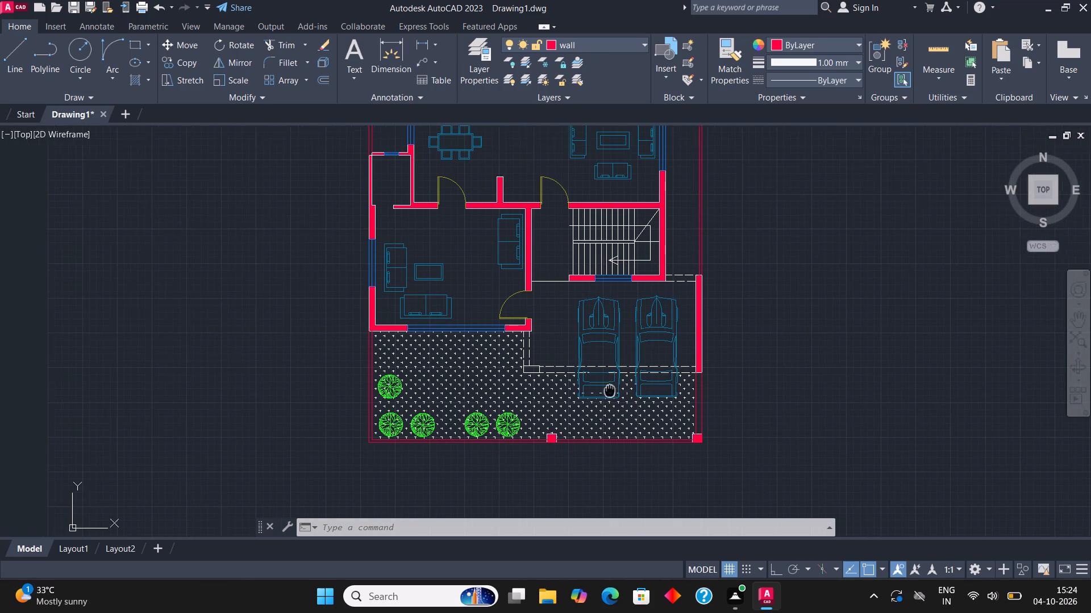
middle_drag(611, 391, 607, 391)
scroll(587, 412, up, 2)
middle_drag(307, 234, 363, 356)
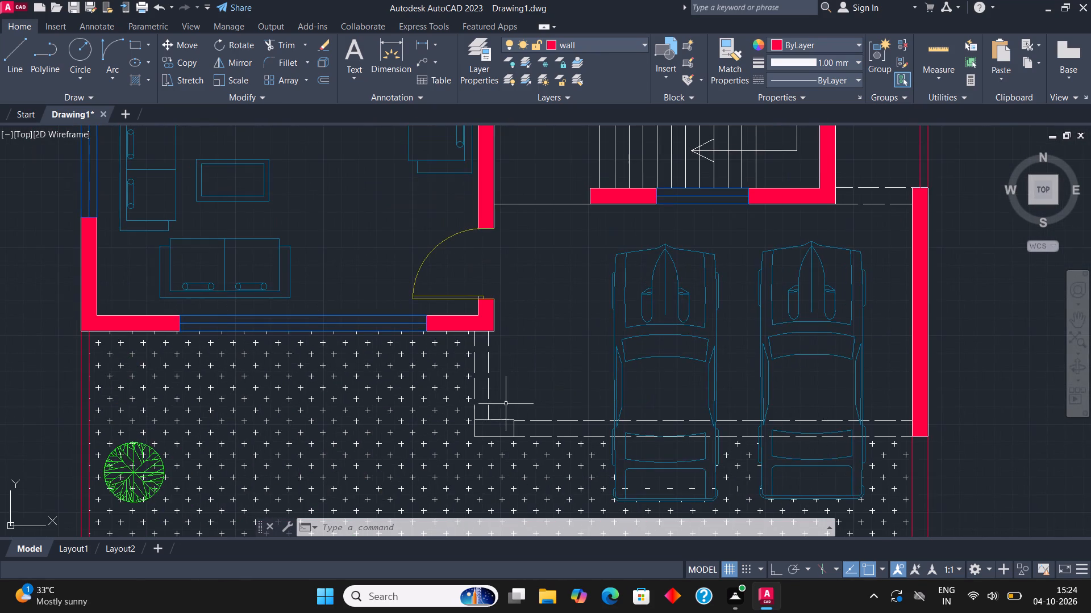
scroll(510, 404, up, 2)
click(478, 464)
click(405, 413)
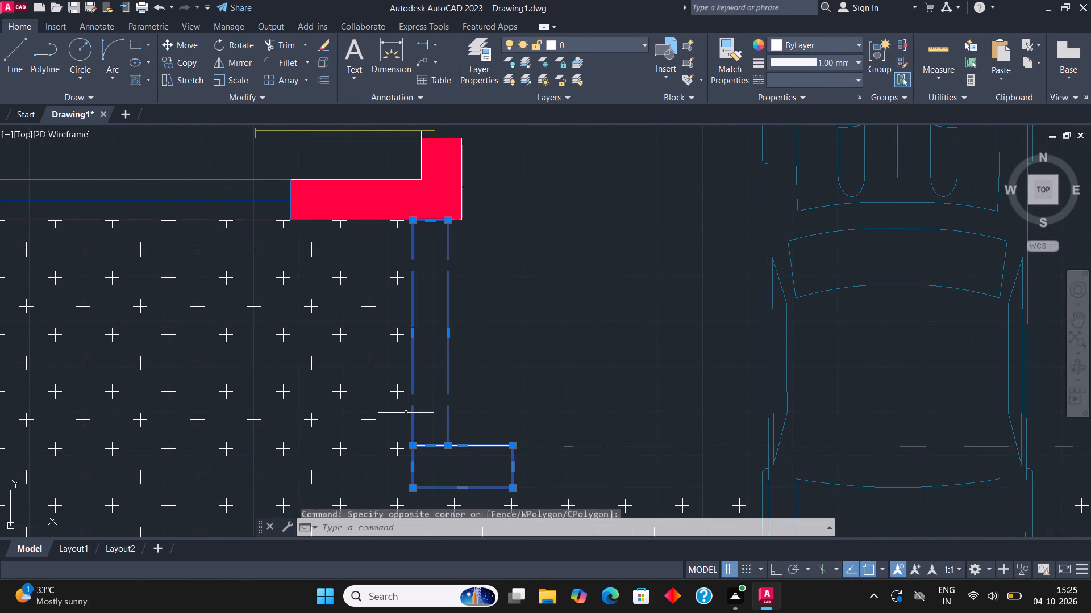
click(592, 498)
click(588, 422)
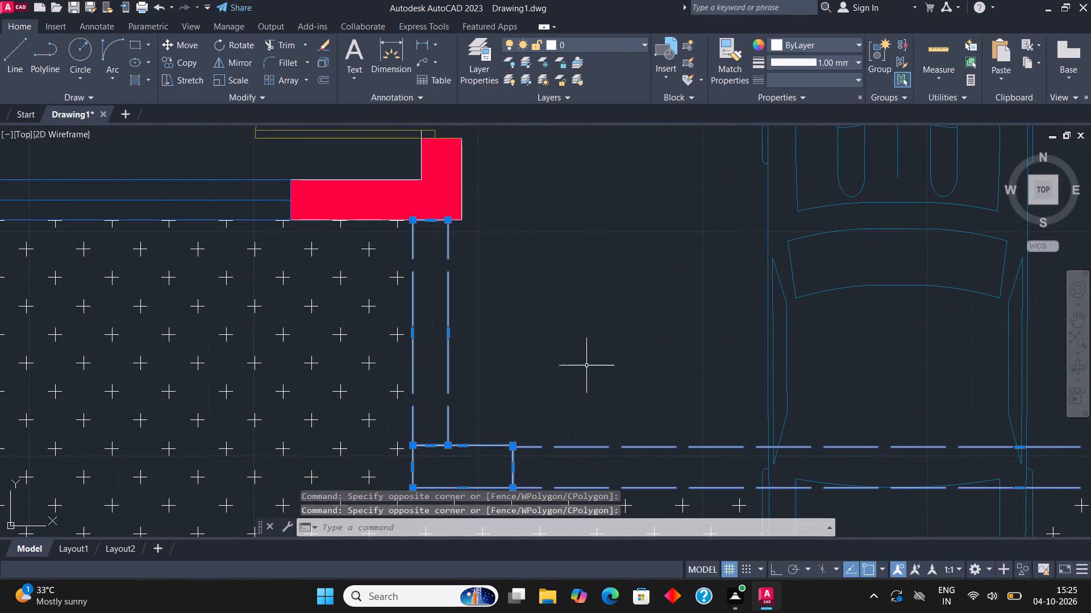
click(581, 45)
click(580, 128)
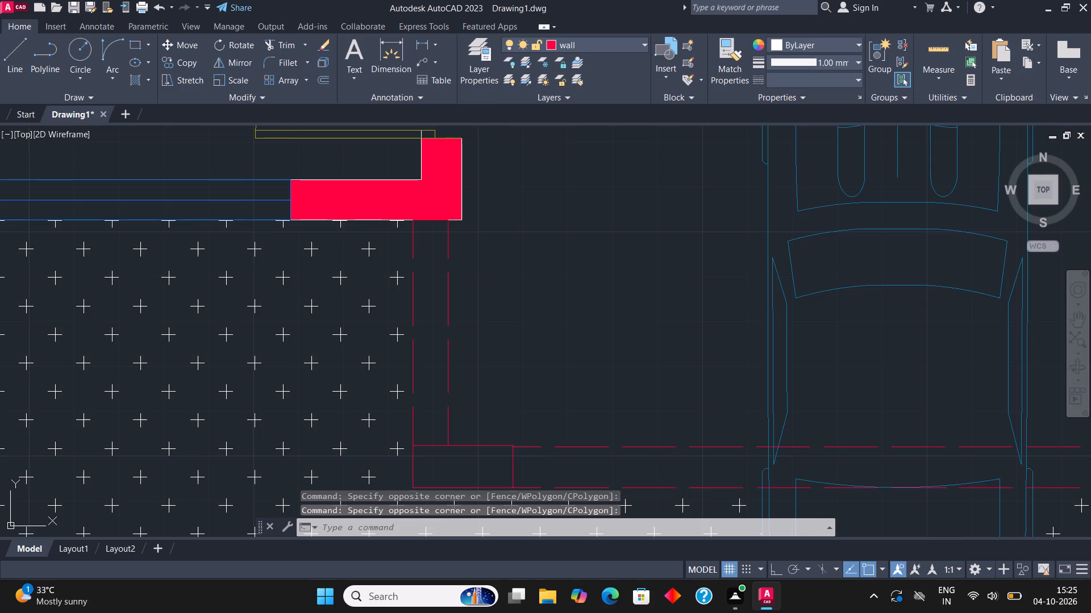
scroll(501, 283, down, 2)
key(Escape)
middle_drag(646, 278, 643, 297)
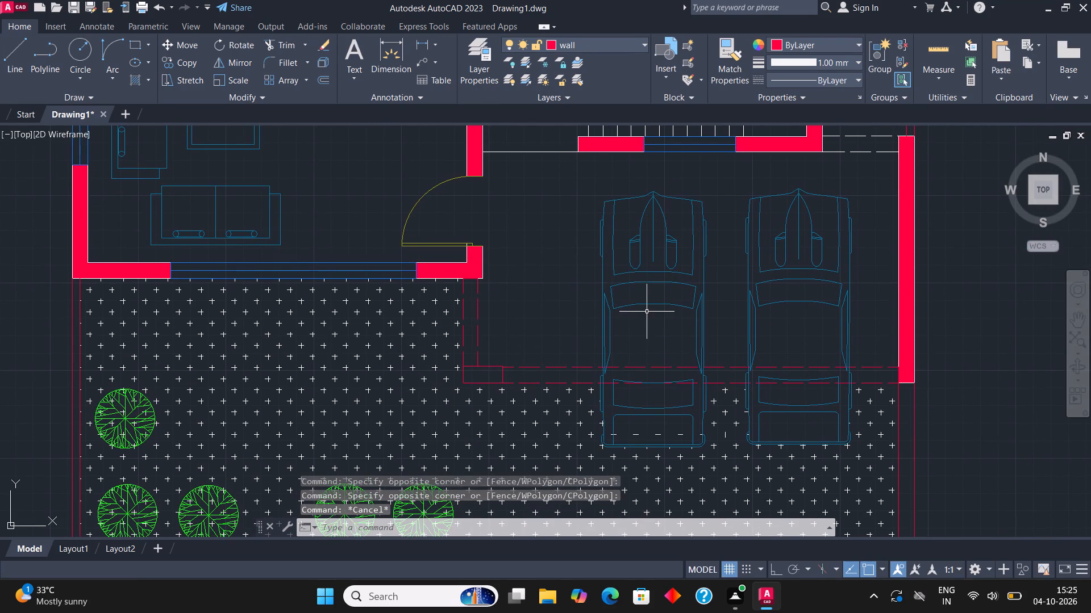
On the door layer, draw a line across the opening between the front living room's east wall and the staircase's south wall.
scroll(646, 317, down, 2)
middle_drag(581, 233, 601, 327)
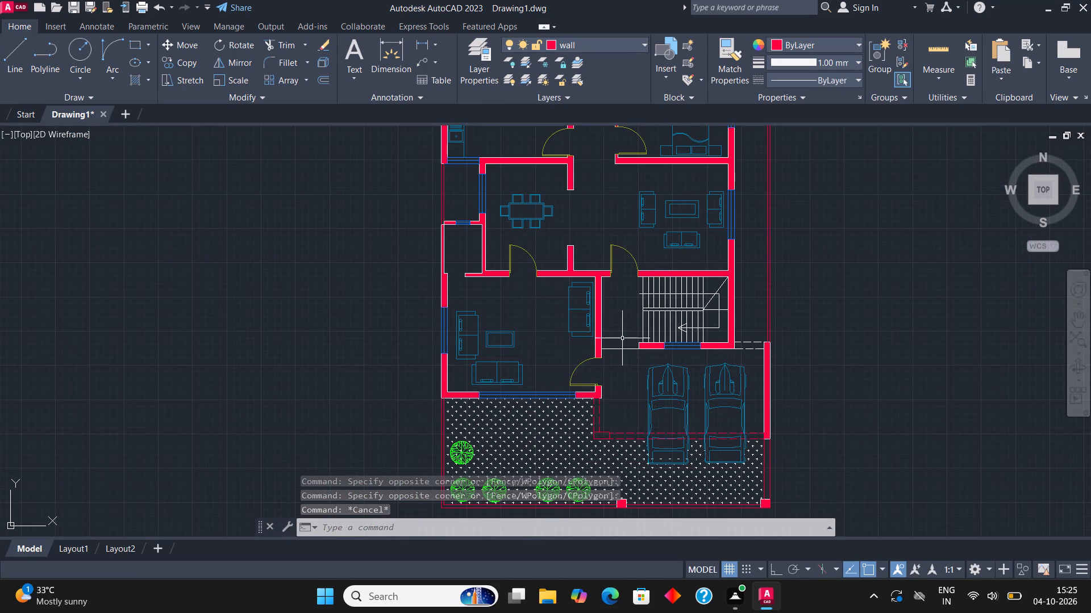
scroll(621, 349, up, 3)
middle_drag(605, 352, 598, 352)
scroll(598, 352, up, 2)
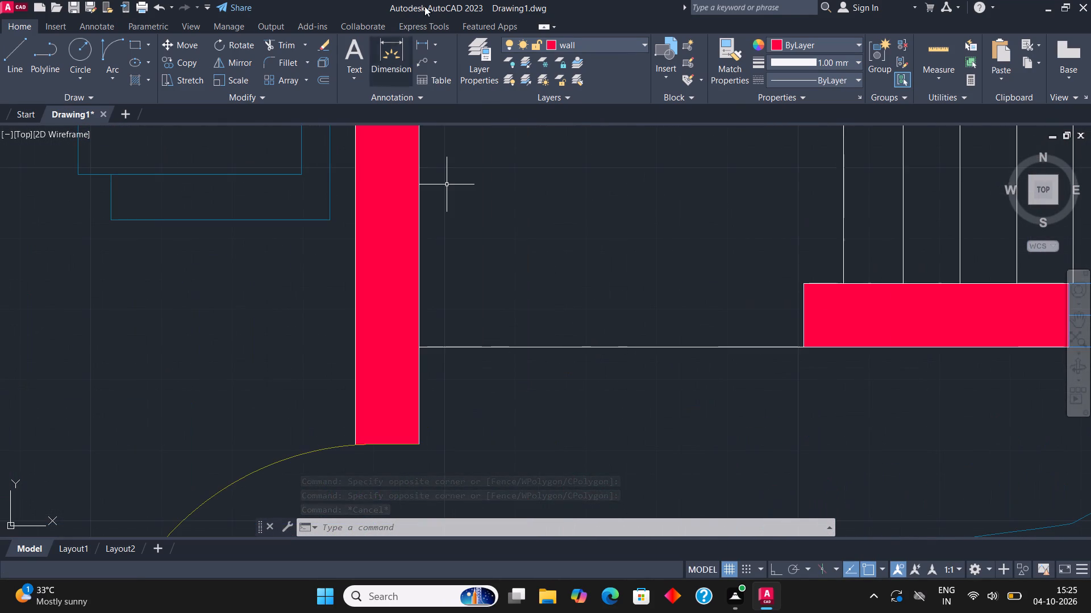
click(585, 42)
click(593, 77)
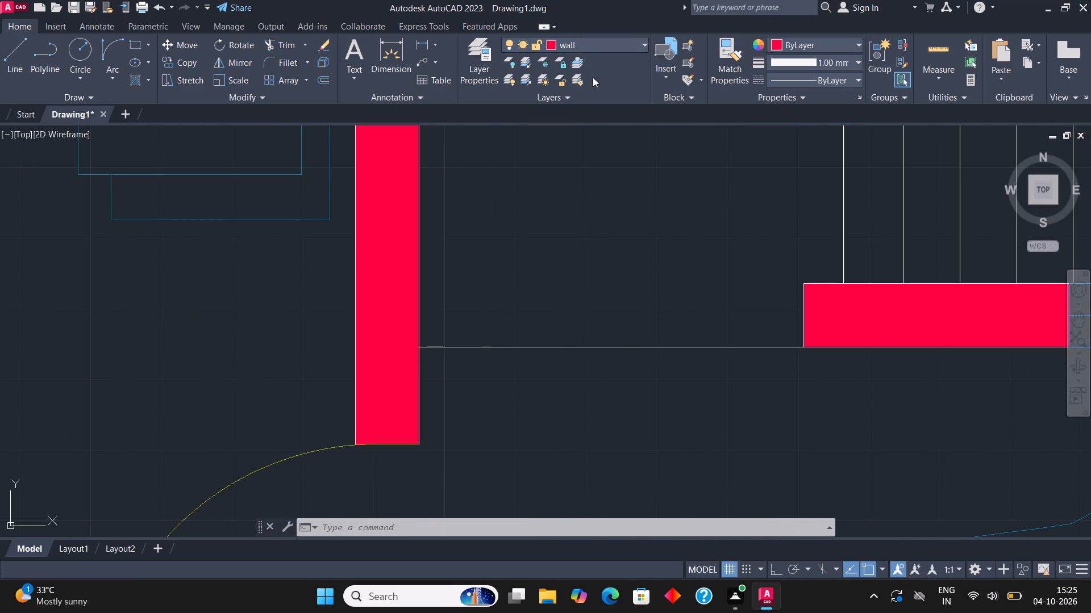
click(13, 50)
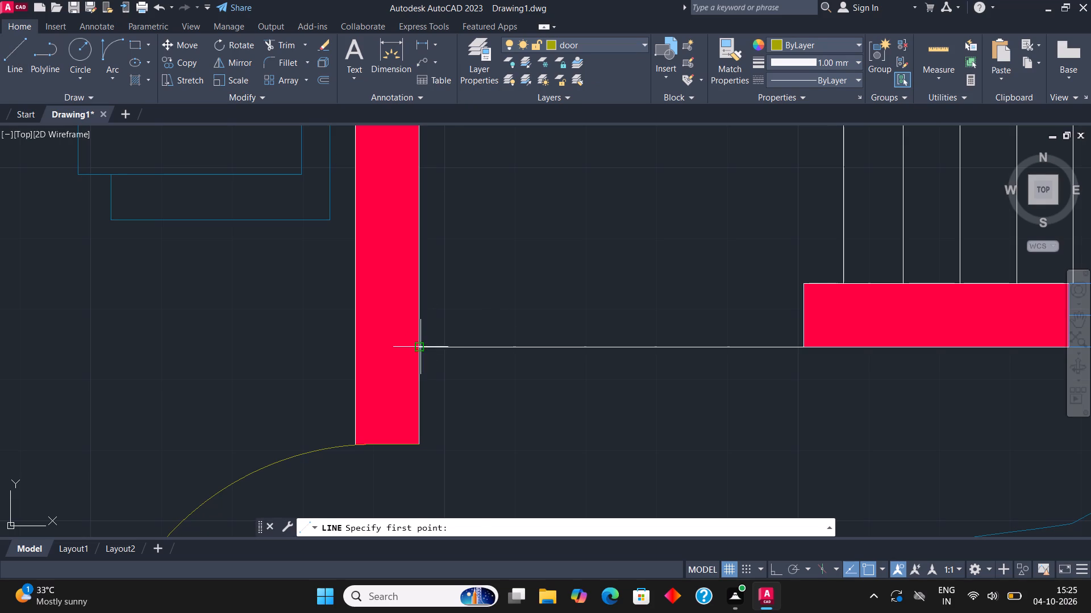
click(419, 347)
click(800, 348)
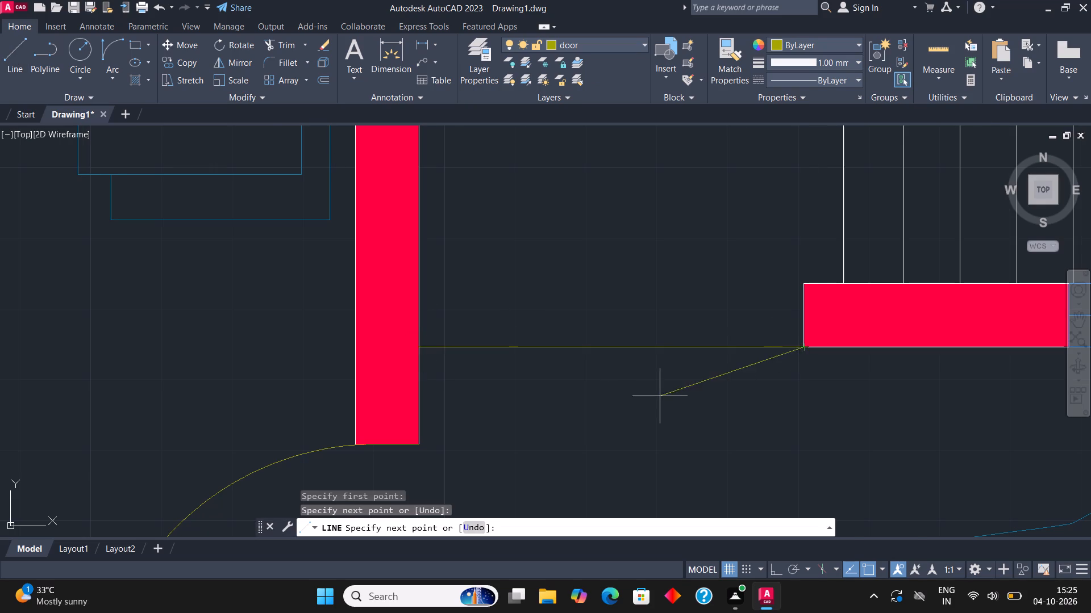
scroll(660, 399, down, 2)
key(Escape)
Make wall the current layer and ACAD_ISO02W100 (ISO dash) the current linetype.
scroll(651, 321, down, 3)
middle_drag(653, 297, 665, 364)
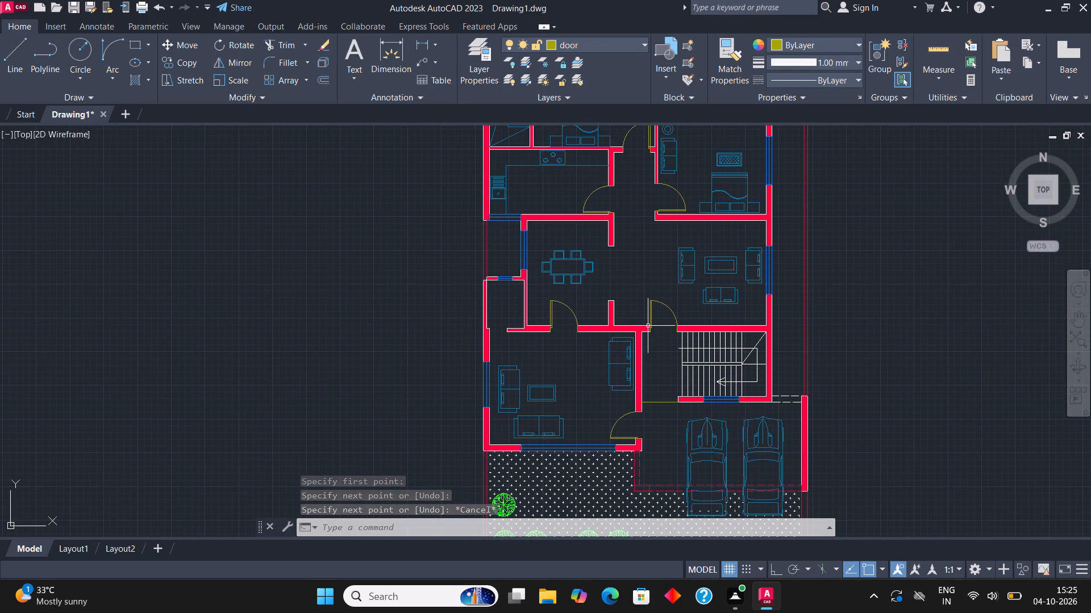
middle_drag(734, 299, 739, 368)
scroll(614, 381, up, 1)
middle_drag(677, 336, 673, 336)
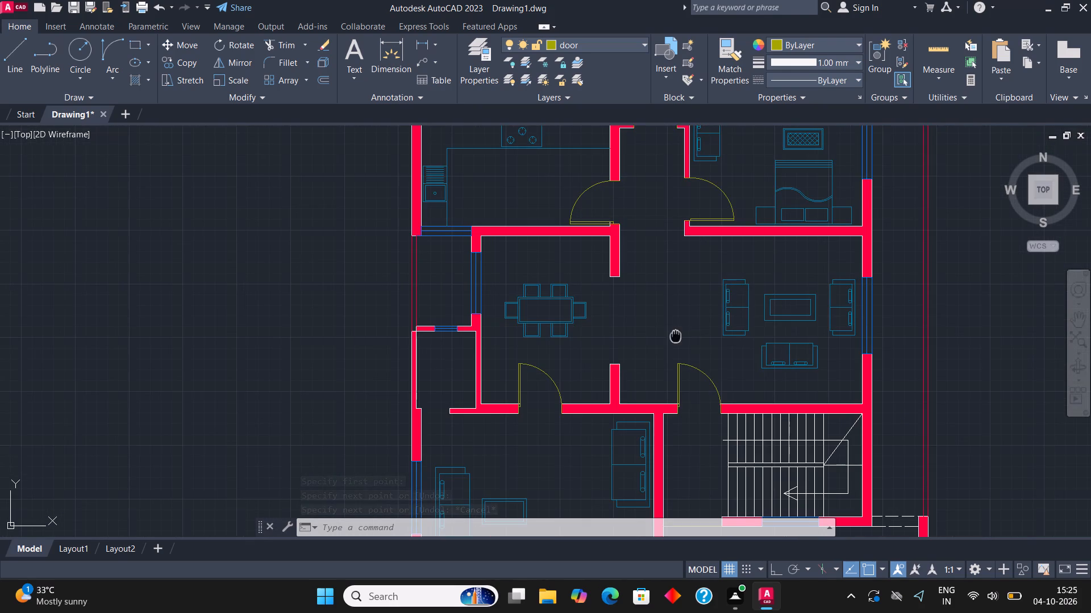
middle_drag(673, 336, 660, 336)
scroll(621, 354, up, 2)
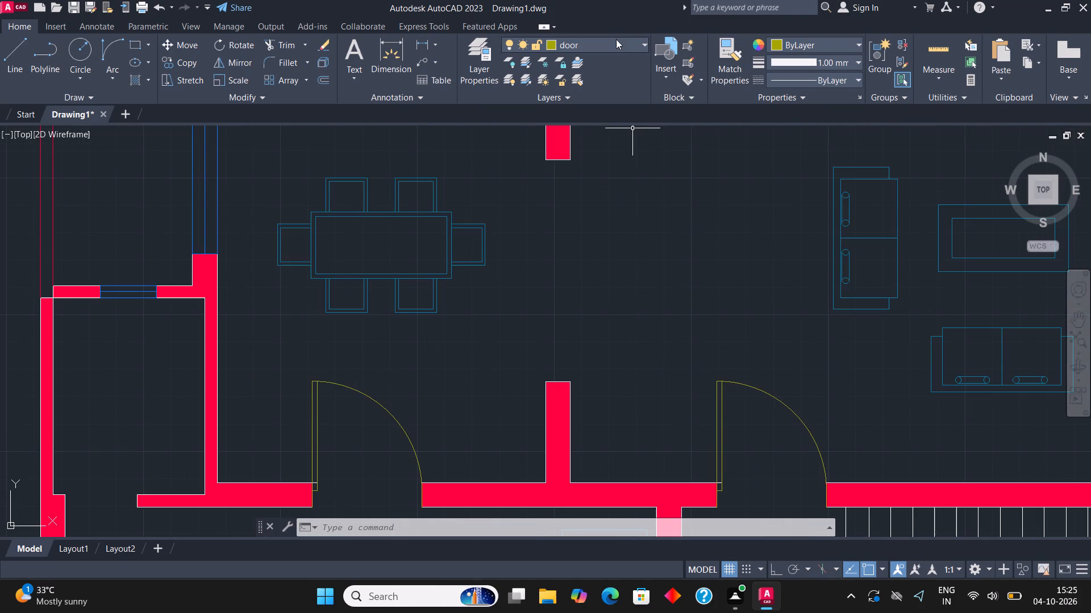
click(610, 41)
click(586, 124)
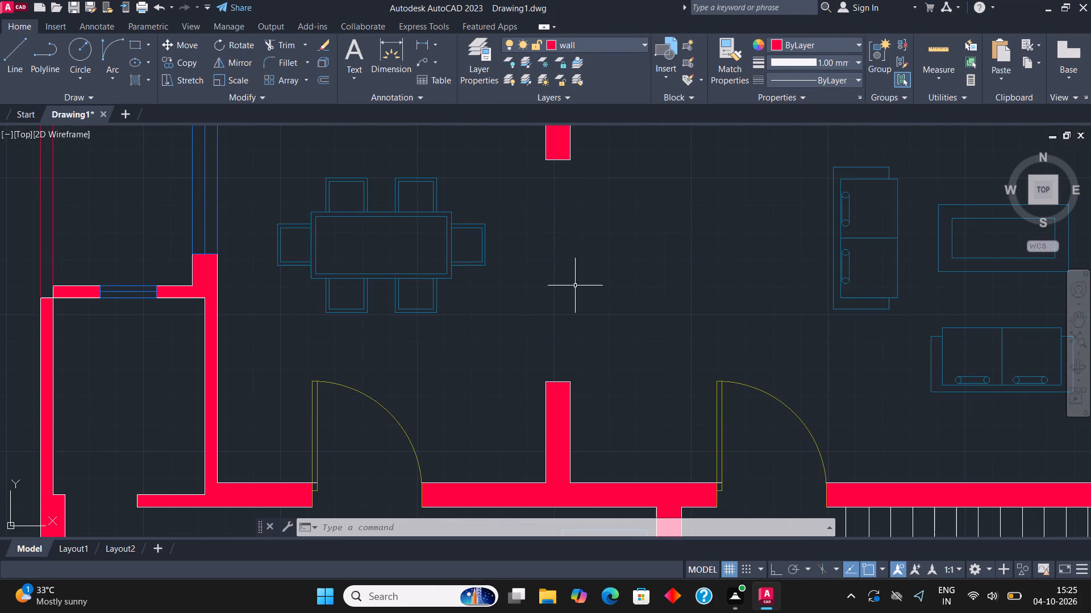
text(li)
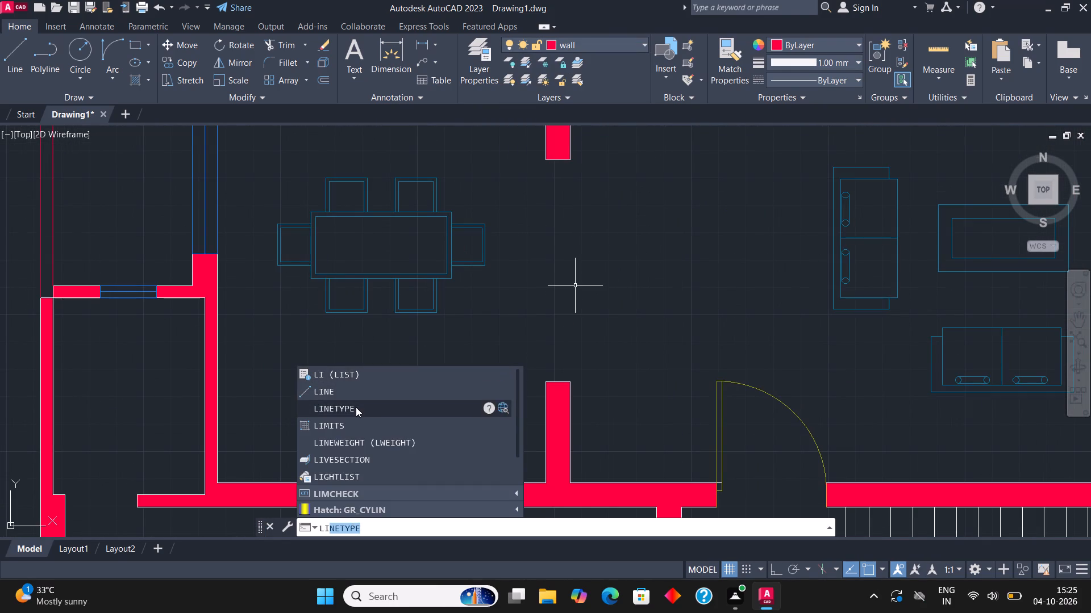
click(356, 407)
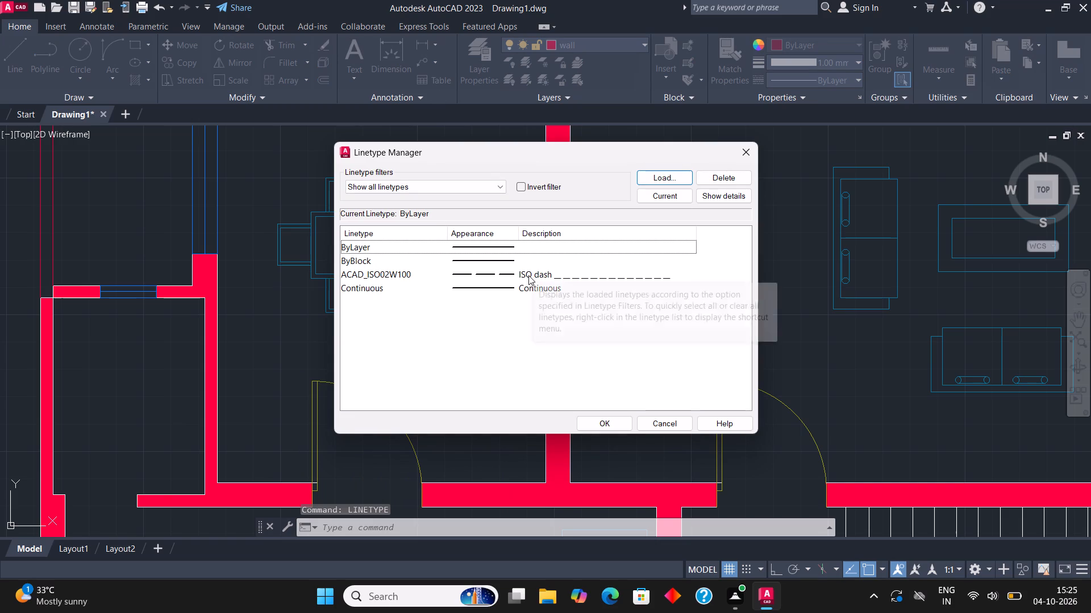
click(528, 275)
click(664, 195)
click(613, 430)
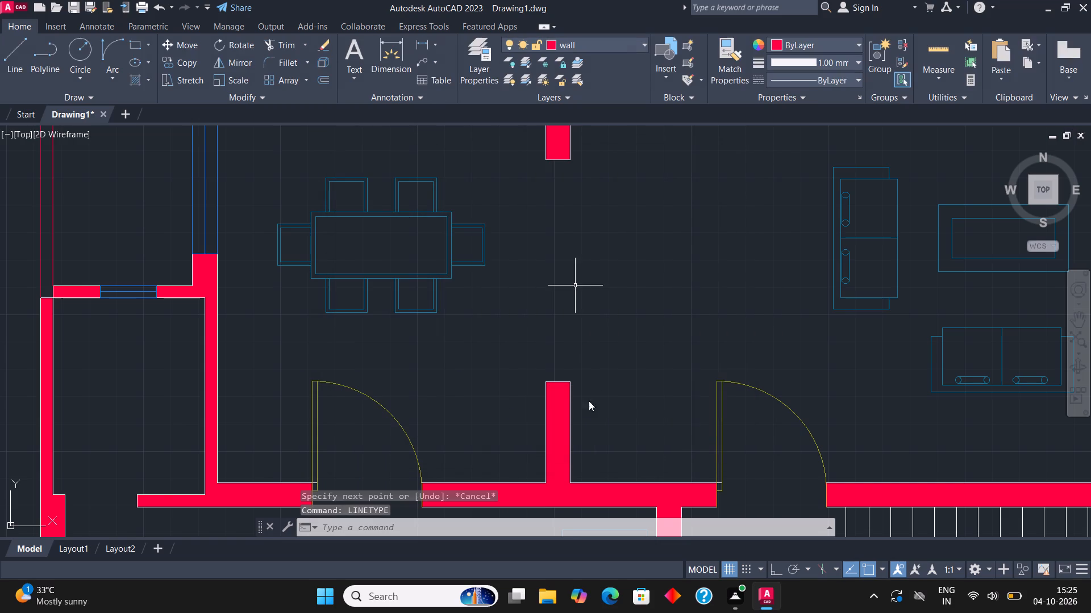
Draw a dashed rectangle spanning the opening in the wall between the dining area and the adjoining sitting area.
click(132, 49)
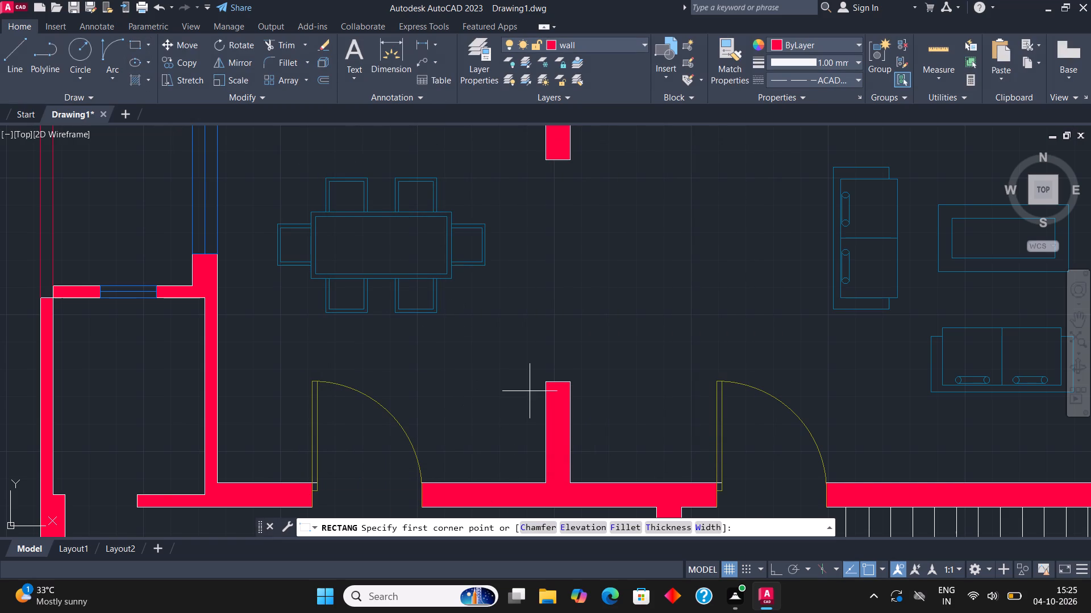
click(539, 383)
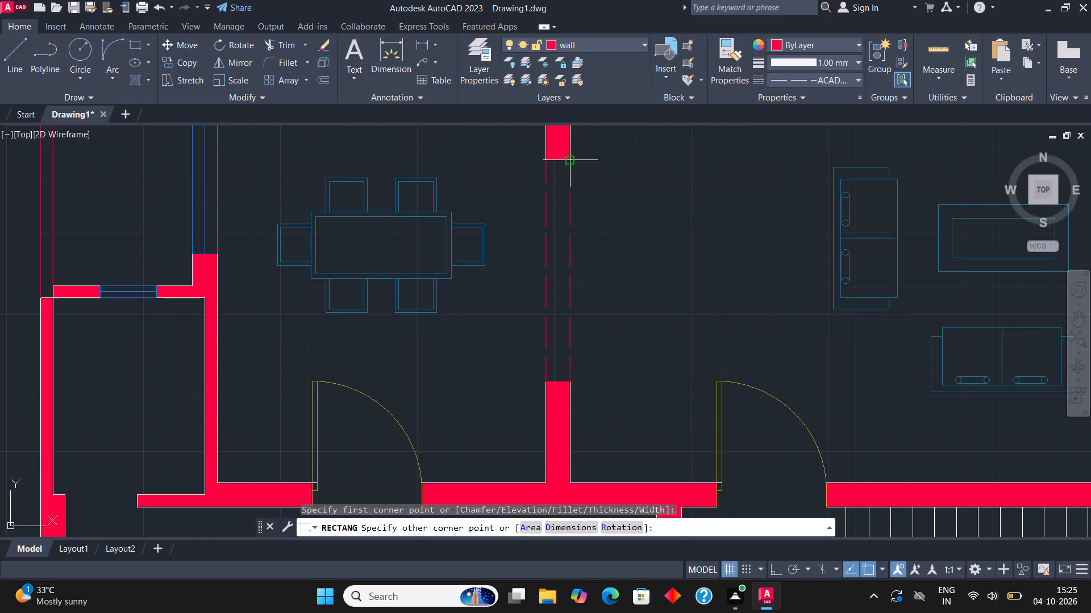
click(566, 161)
scroll(602, 282, down, 3)
key(Escape)
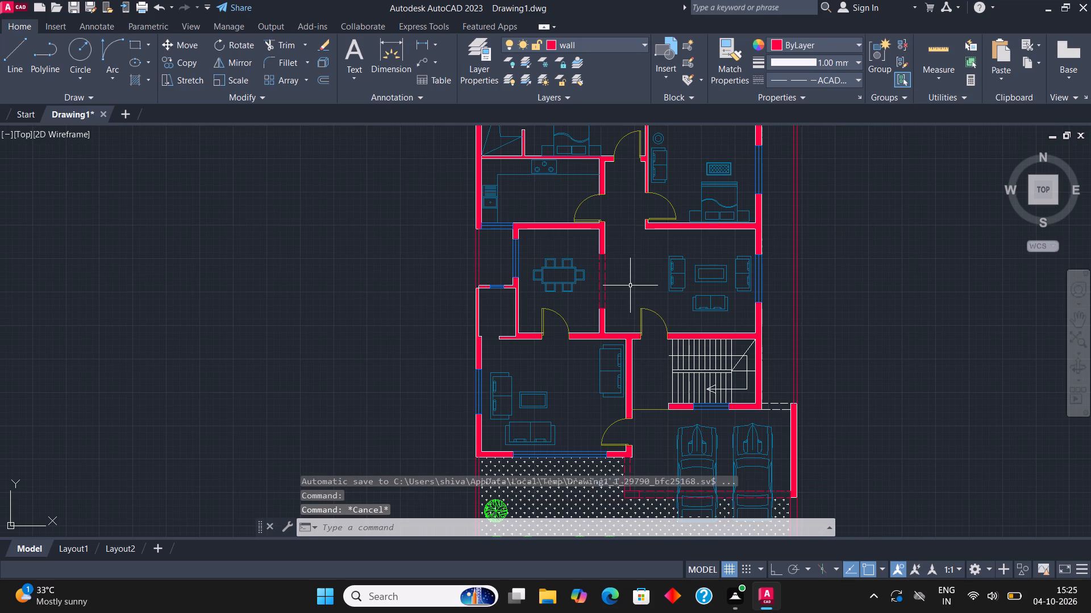
Draw a dashed rectangle across the passage opening between the kitchen/dining wall corner and the east bedroom's south wall.
middle_drag(653, 305, 666, 264)
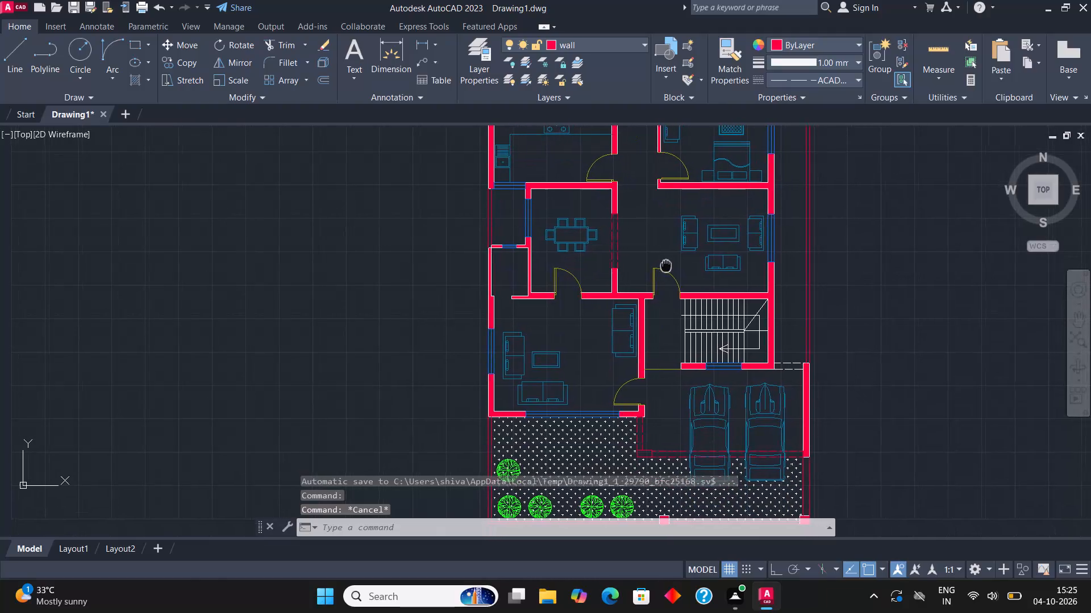
middle_drag(666, 264, 664, 264)
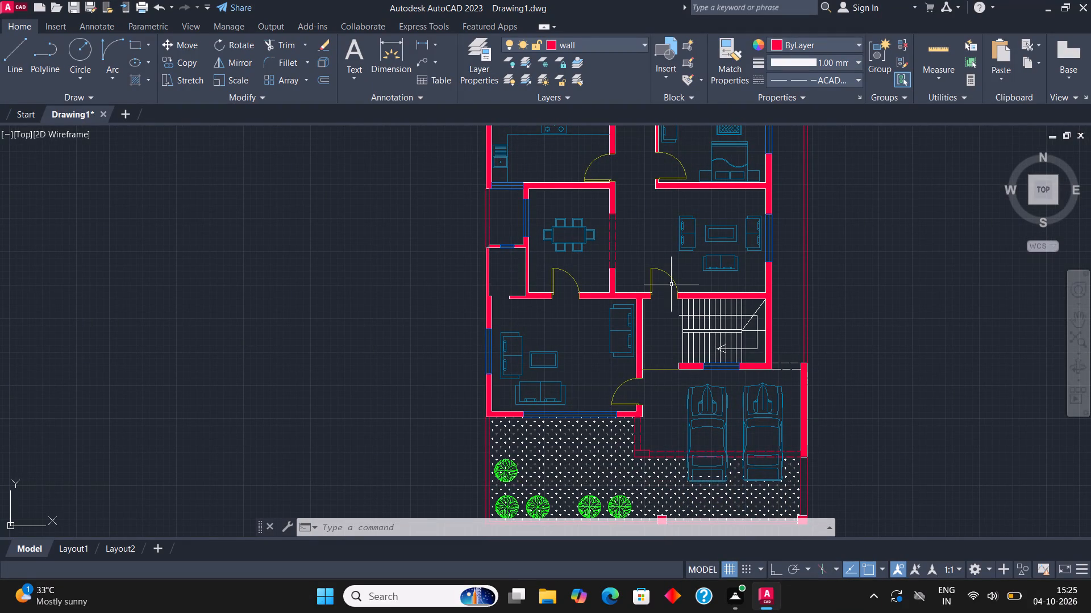
middle_drag(671, 286, 673, 387)
middle_drag(668, 364, 668, 375)
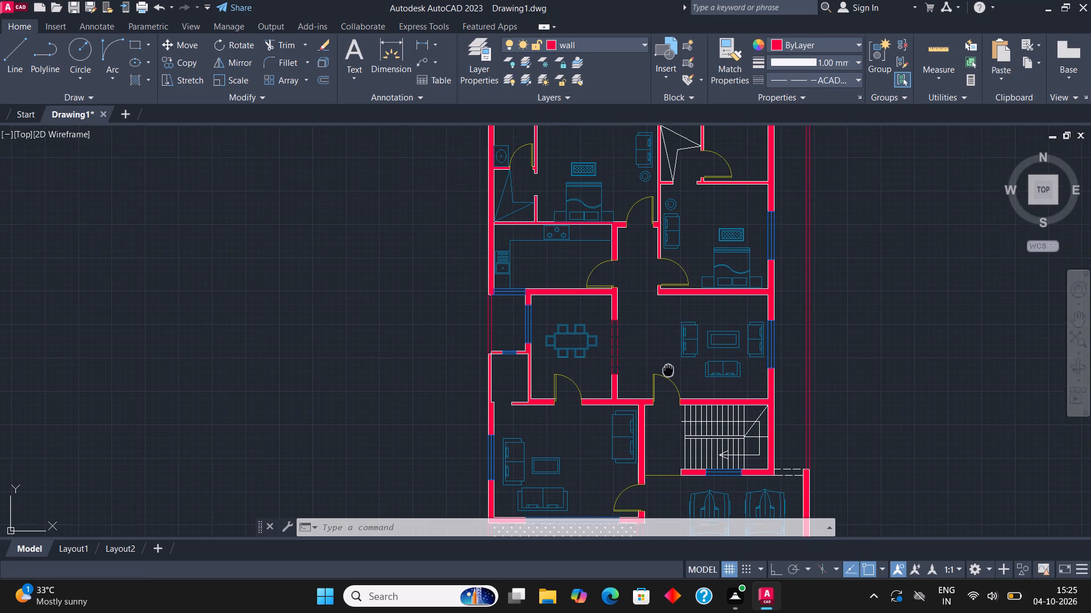
middle_drag(668, 375, 667, 385)
scroll(619, 278, up, 2)
click(135, 48)
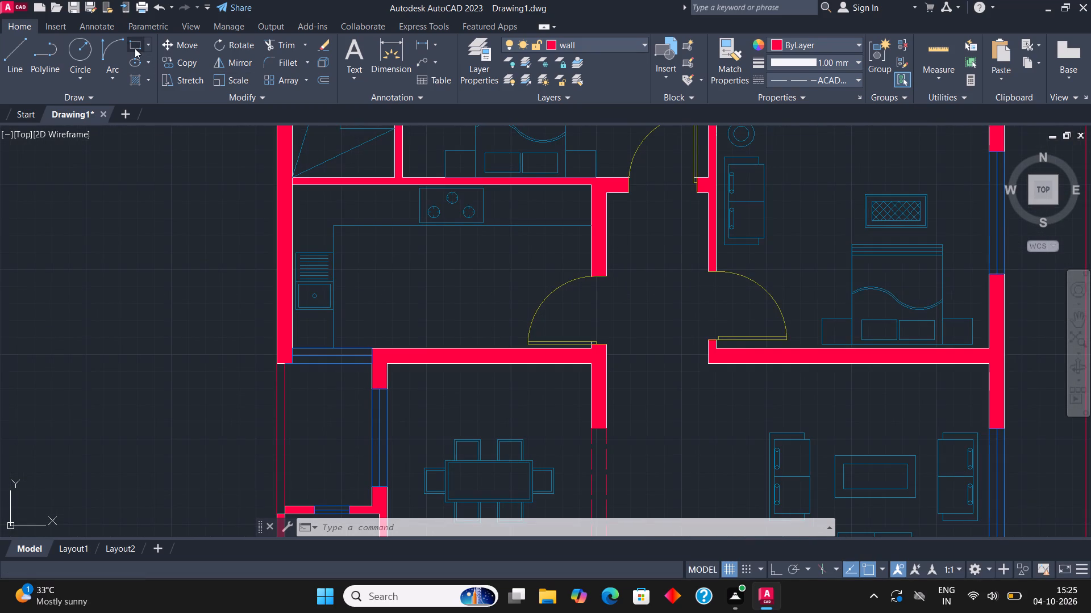
scroll(691, 406, up, 1)
scroll(566, 328, up, 1)
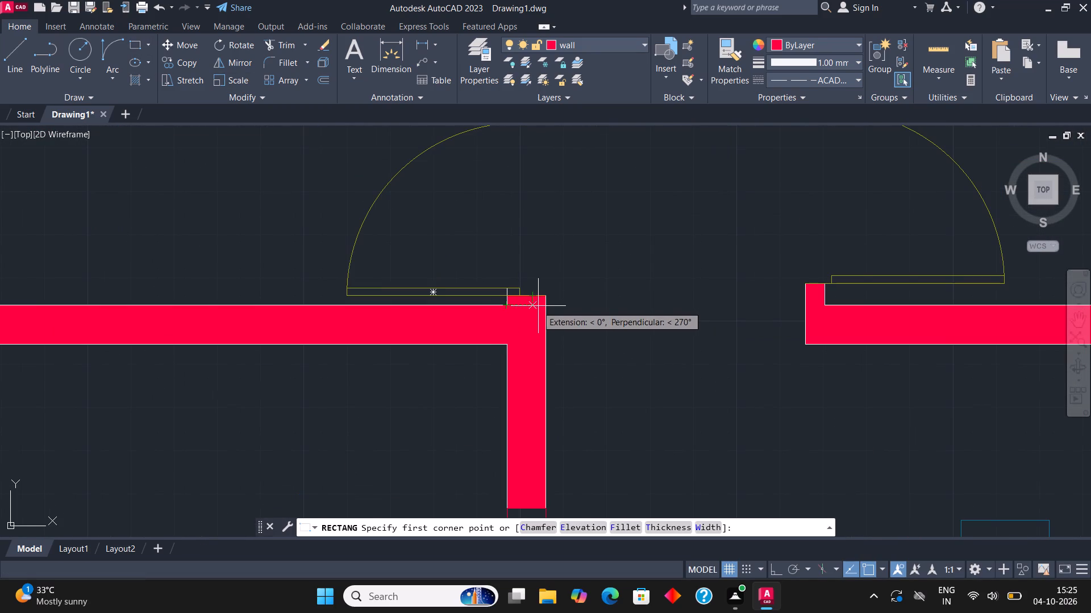
click(543, 306)
click(806, 346)
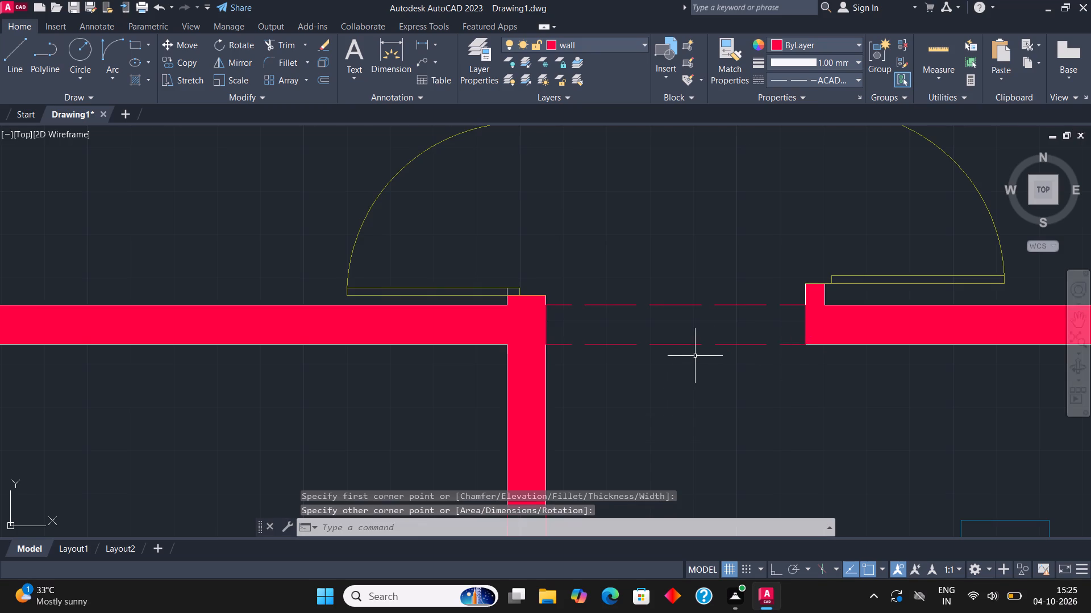
scroll(694, 357, down, 2)
key(Escape)
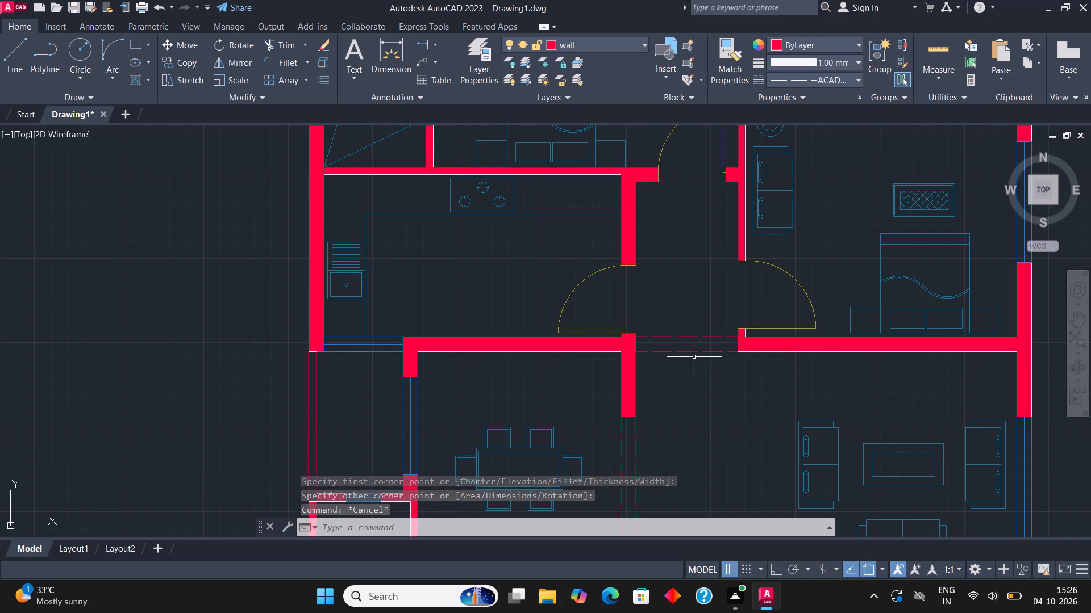
Make layer 0 current and place a multiline text box in the northwest bathroom, between the toilet and washbasin.
scroll(694, 357, down, 2)
middle_drag(639, 237, 549, 379)
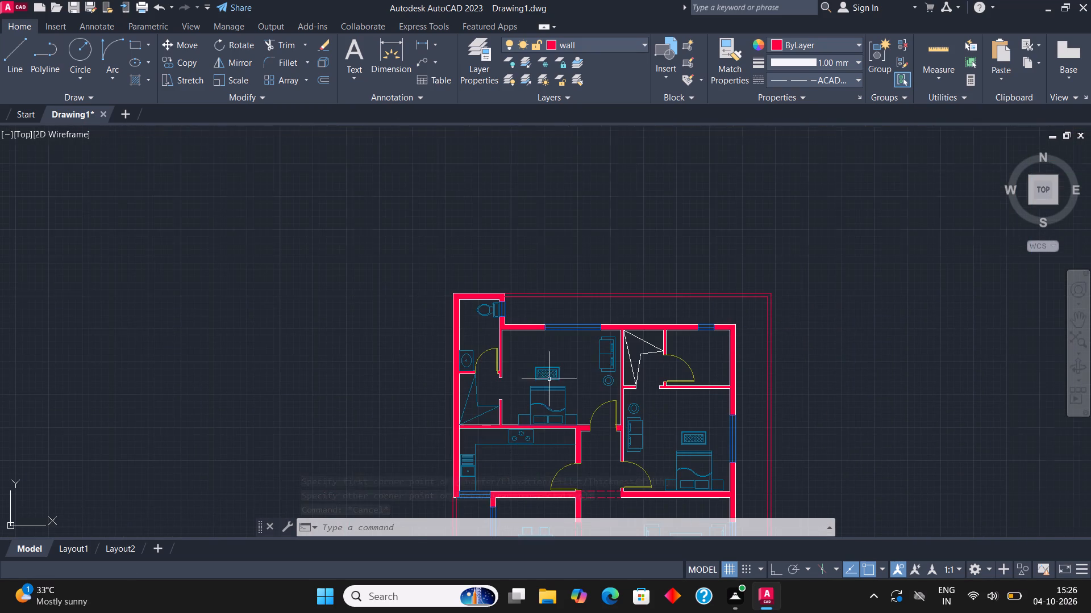
scroll(459, 330, up, 2)
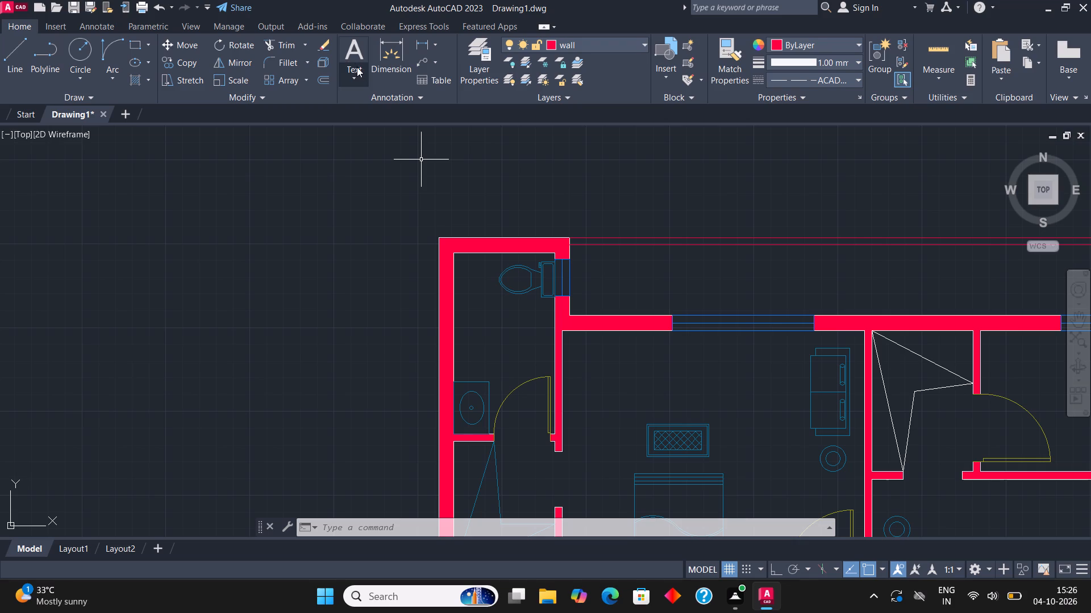
click(578, 43)
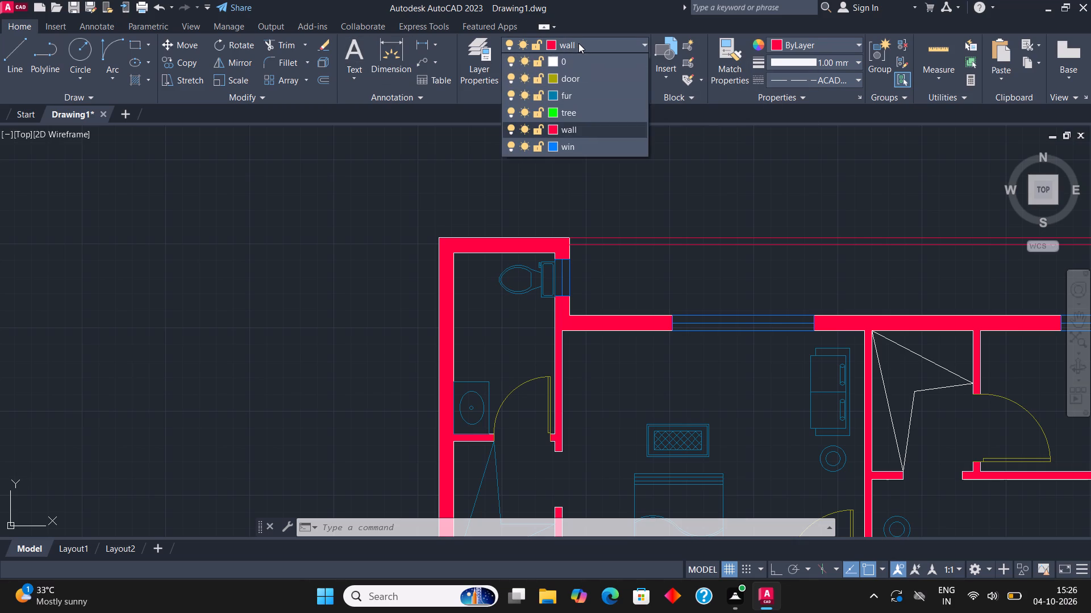
click(587, 64)
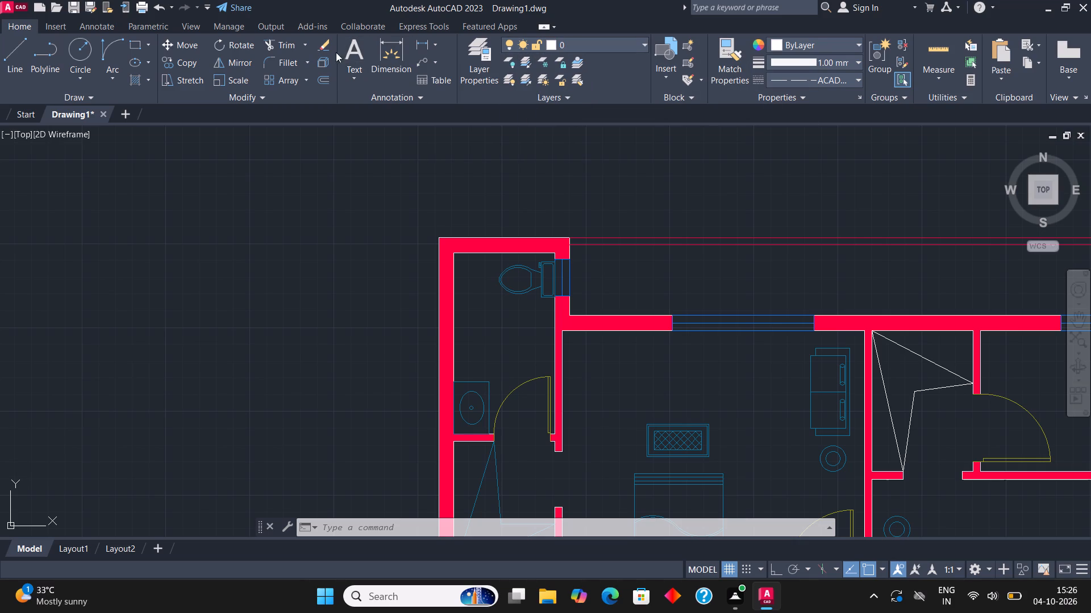
click(348, 54)
scroll(441, 318, up, 1)
scroll(496, 353, up, 1)
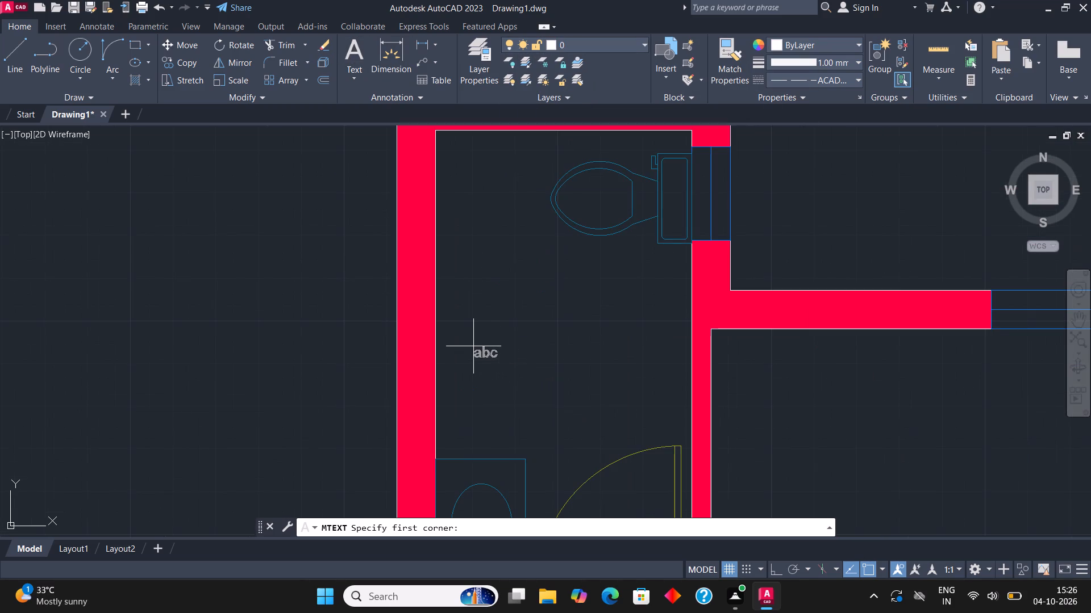
click(473, 346)
click(598, 306)
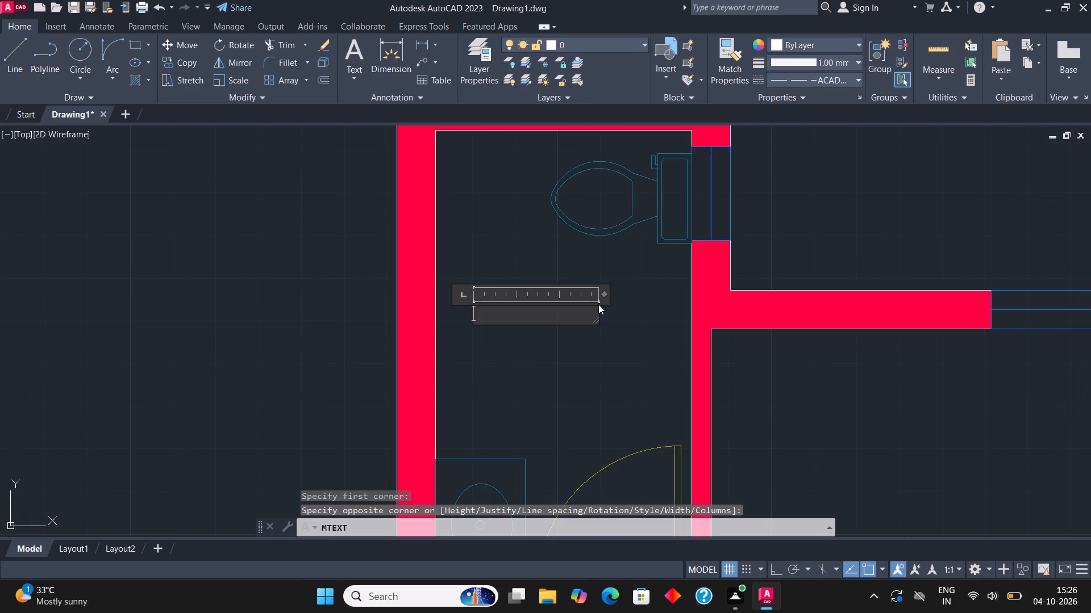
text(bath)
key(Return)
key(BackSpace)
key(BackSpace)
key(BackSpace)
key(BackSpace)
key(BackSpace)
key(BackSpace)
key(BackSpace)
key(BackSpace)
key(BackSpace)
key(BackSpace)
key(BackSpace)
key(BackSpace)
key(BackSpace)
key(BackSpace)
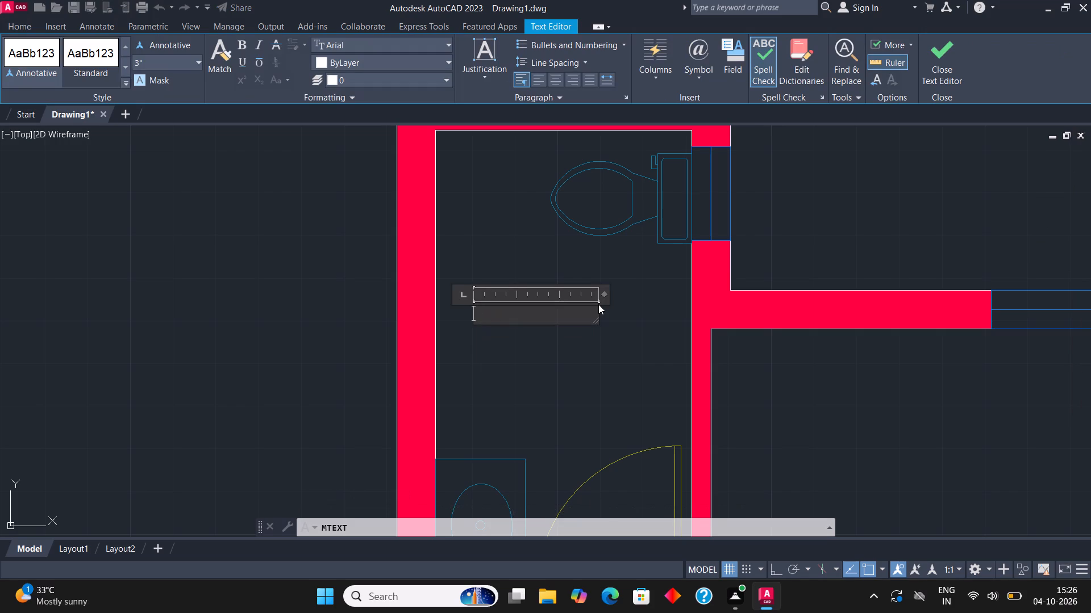
Enter the bathroom label as BATH with 5'*9' on the second line, and finish the text.
text(BATH)
key(Return)
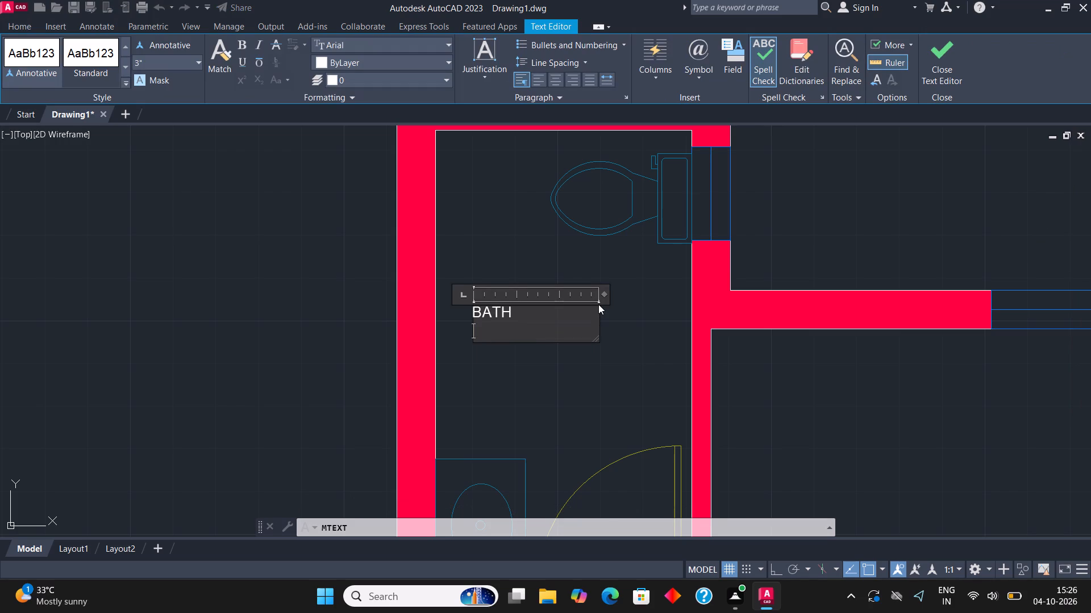
text(5'*9')
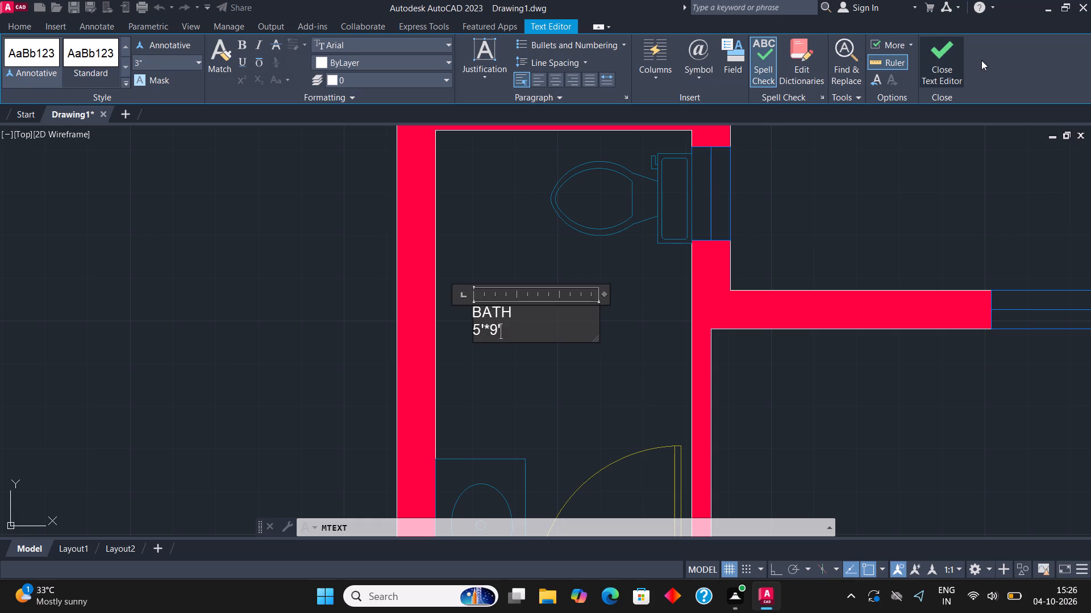
click(922, 57)
Enlarge the bathroom label with Scale, using a base point at its text and a freely picked scale factor.
scroll(492, 328, down, 2)
scroll(492, 327, up, 3)
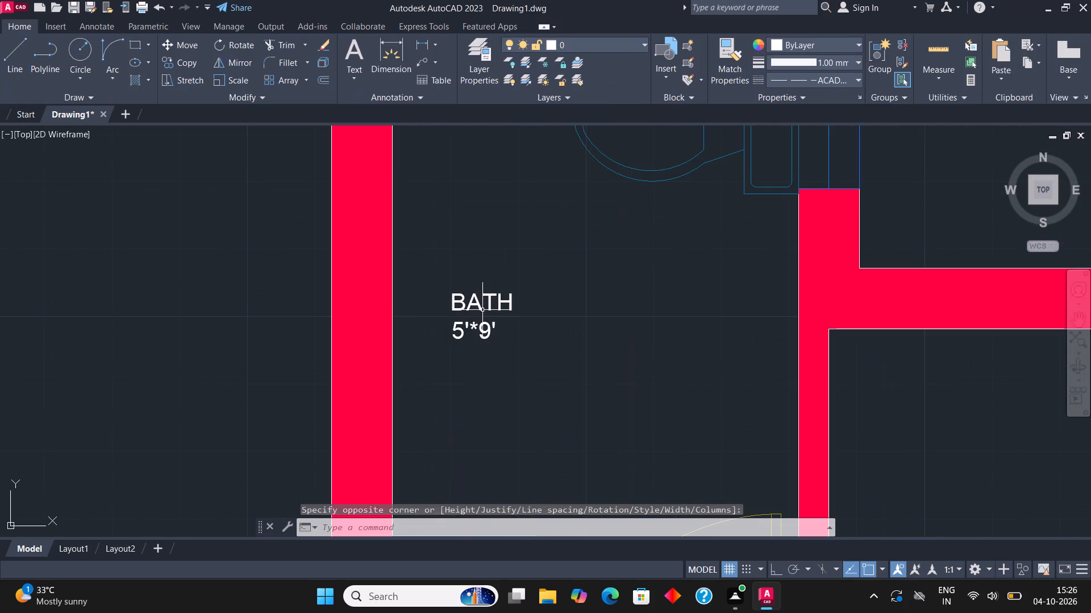
click(481, 310)
click(240, 78)
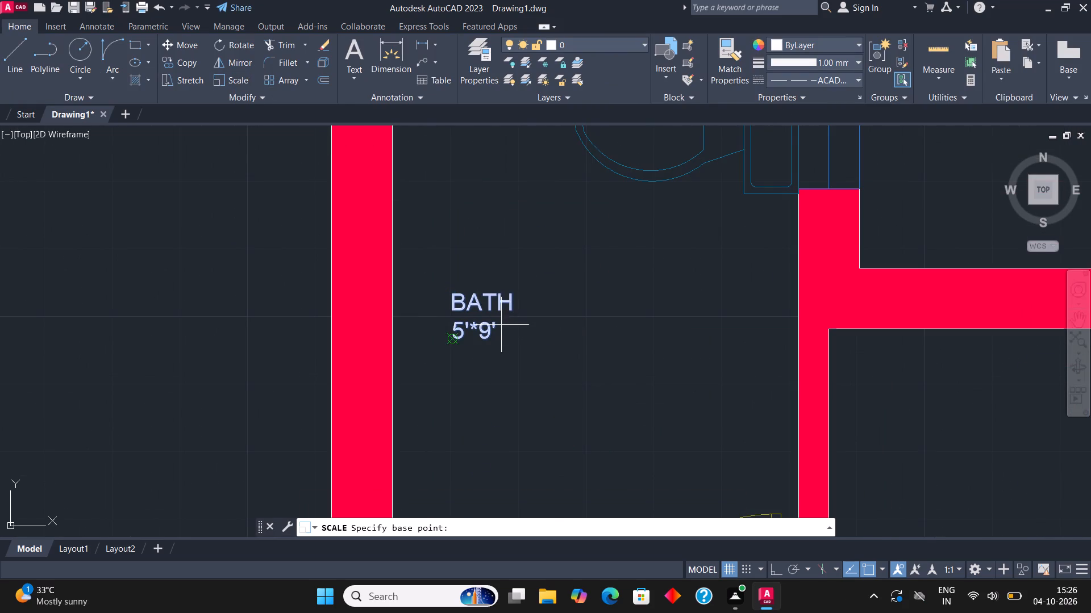
click(501, 325)
click(713, 348)
scroll(657, 342, down, 2)
Move the BATH label slightly southeast so it sits centrally between the toilet and washbasin in the northwest bathroom.
middle_drag(661, 326, 556, 283)
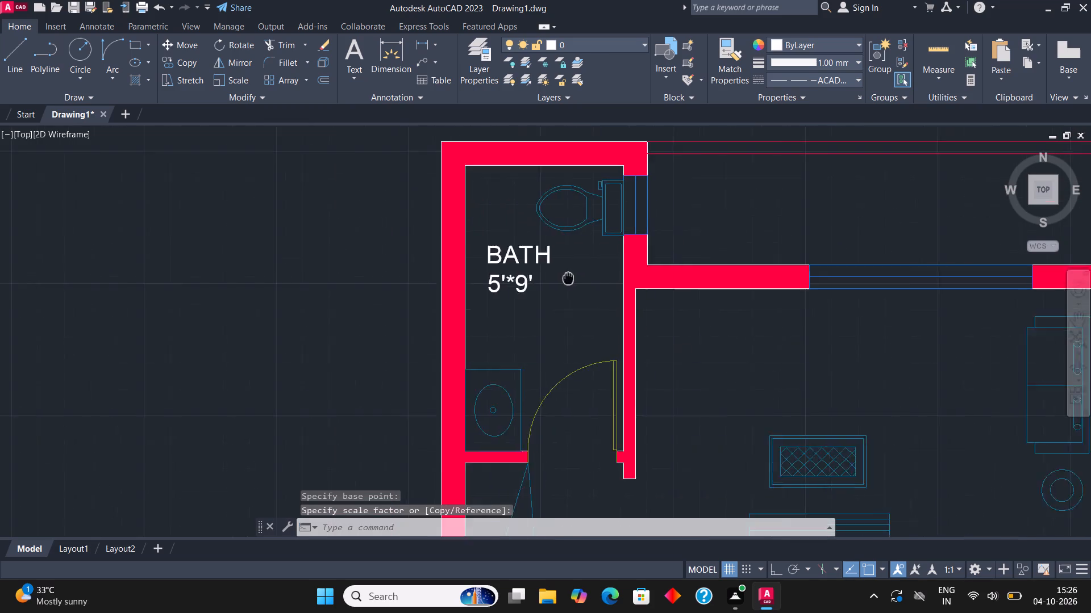
middle_drag(556, 283, 534, 312)
click(450, 292)
click(188, 45)
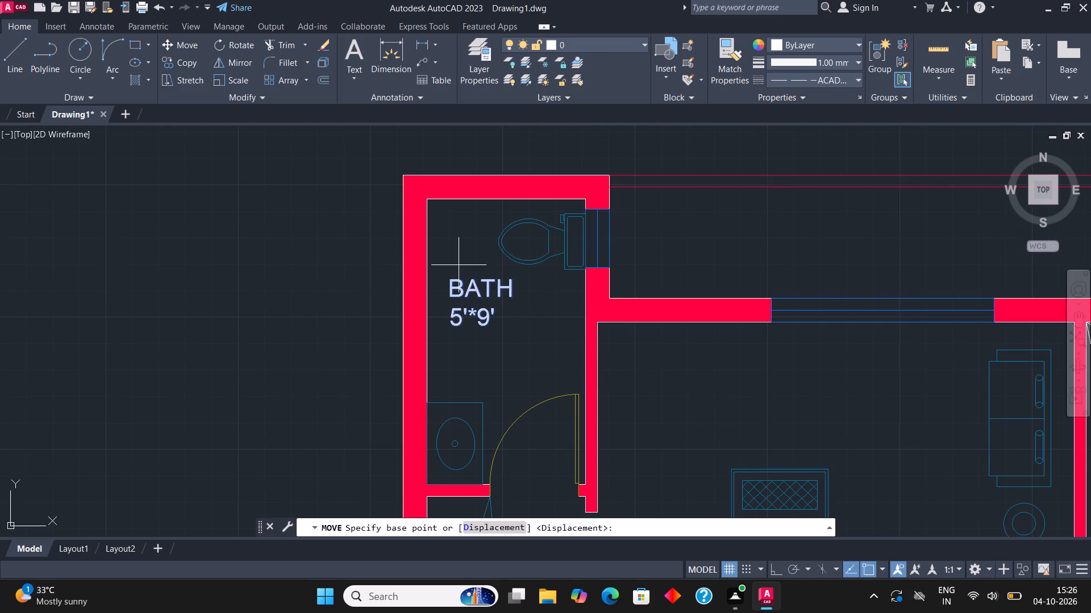
click(486, 283)
click(503, 315)
Copy the BATH label into the open strip along the north side, the space south of the northwest bathroom, and the northwest bedroom.
click(502, 329)
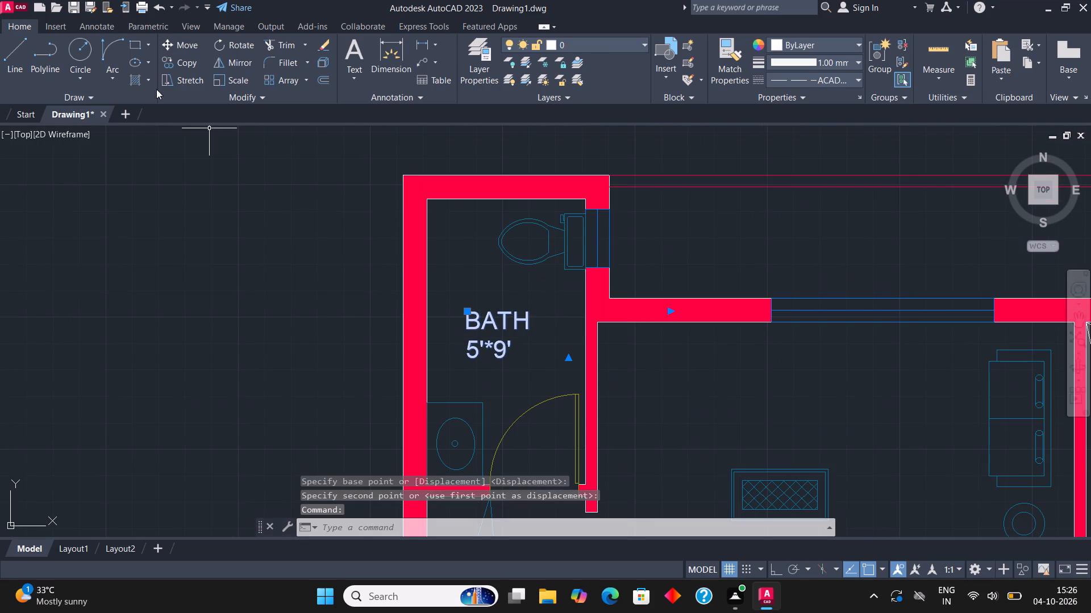
click(168, 63)
click(470, 331)
scroll(377, 331, down, 2)
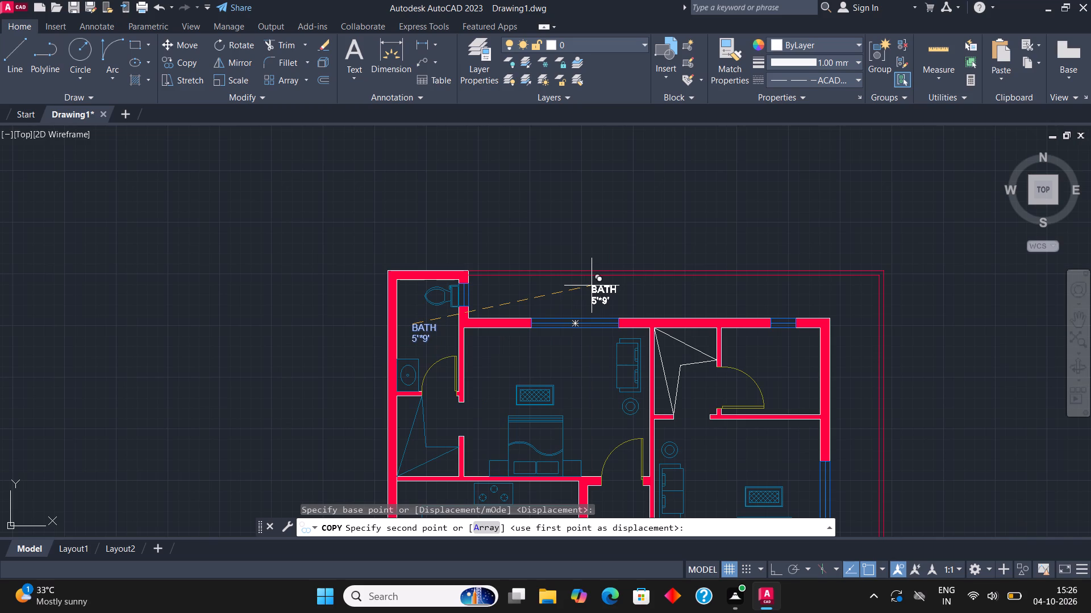
click(623, 287)
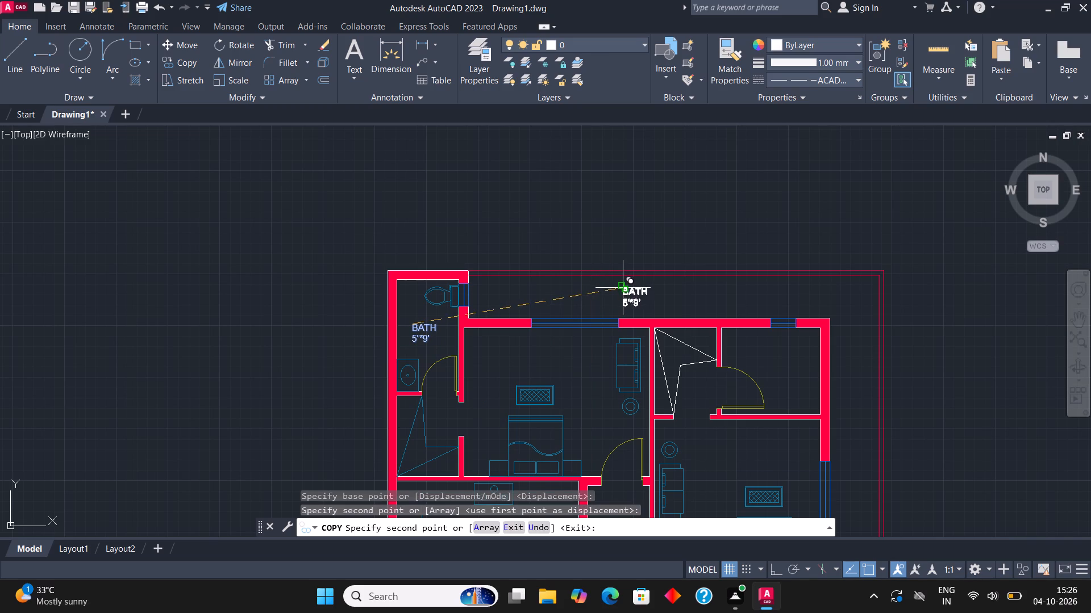
scroll(628, 297, down, 1)
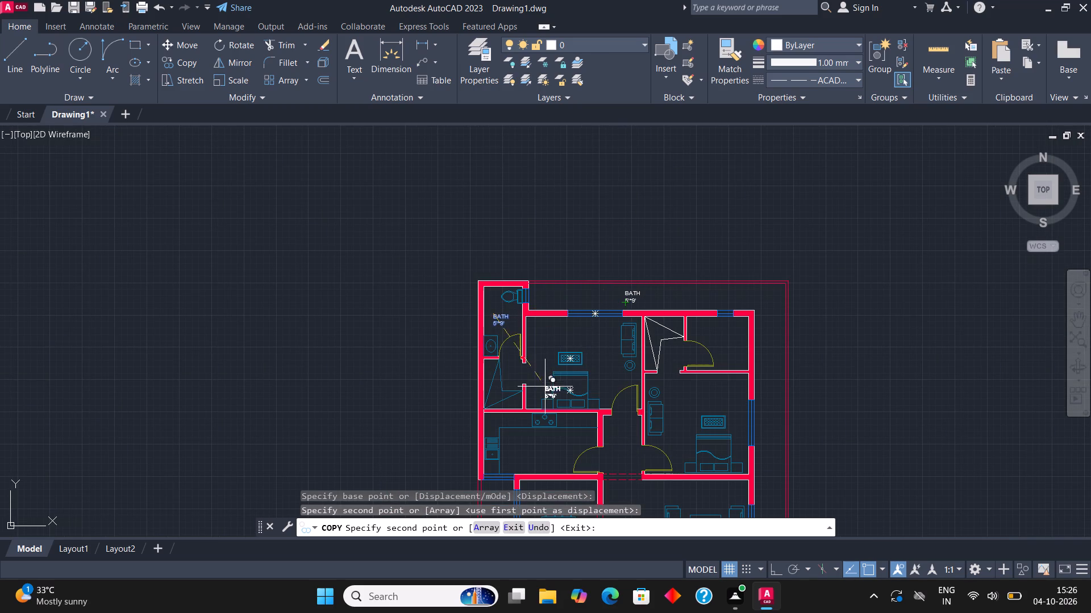
scroll(494, 366, up, 3)
click(494, 405)
scroll(488, 400, down, 1)
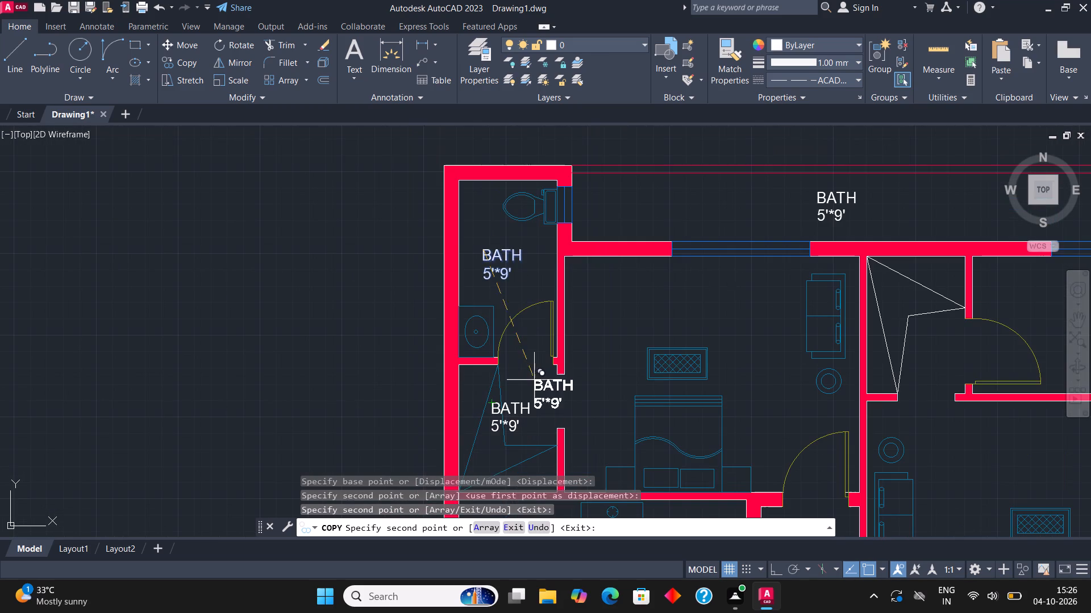
click(663, 301)
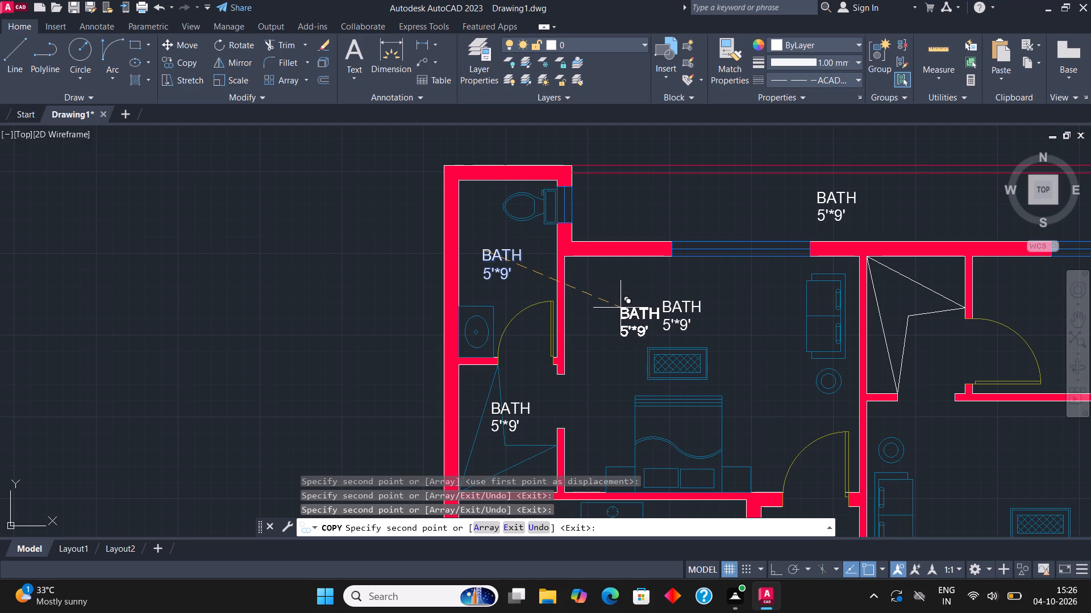
Place further copies of the label in the northeast dressing space, the adjoining northeast room, and the east bedroom.
scroll(601, 313, down, 1)
scroll(828, 282, up, 2)
click(705, 300)
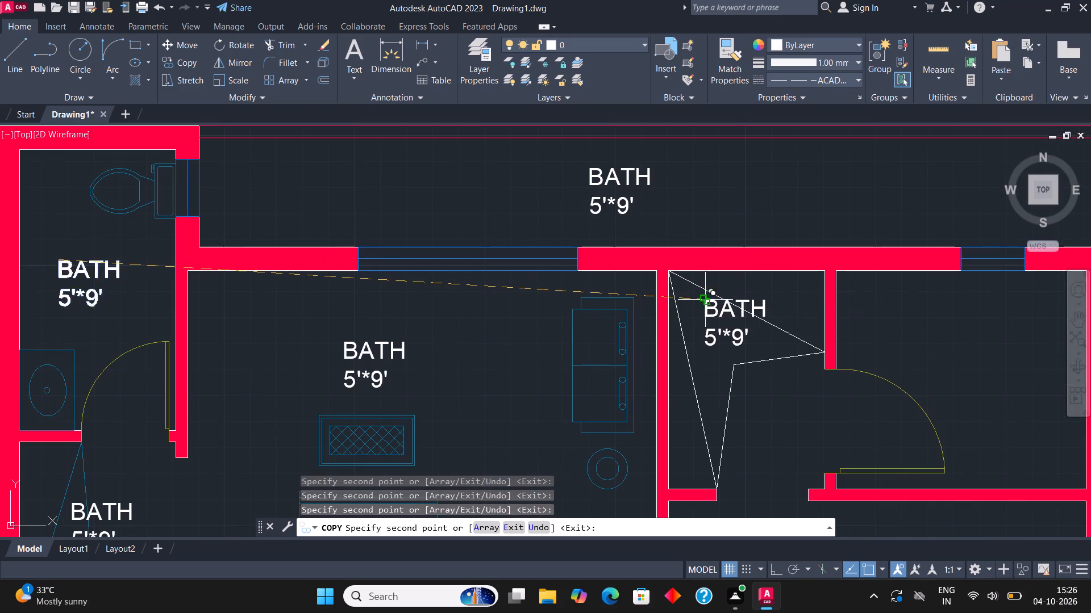
scroll(573, 320, down, 1)
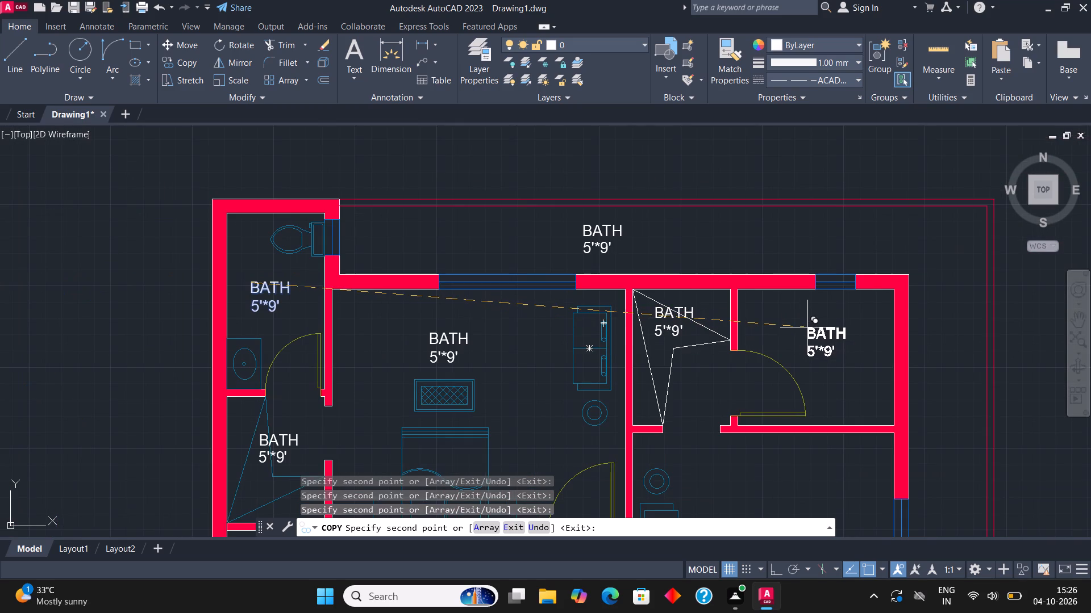
click(807, 328)
scroll(811, 184, down, 2)
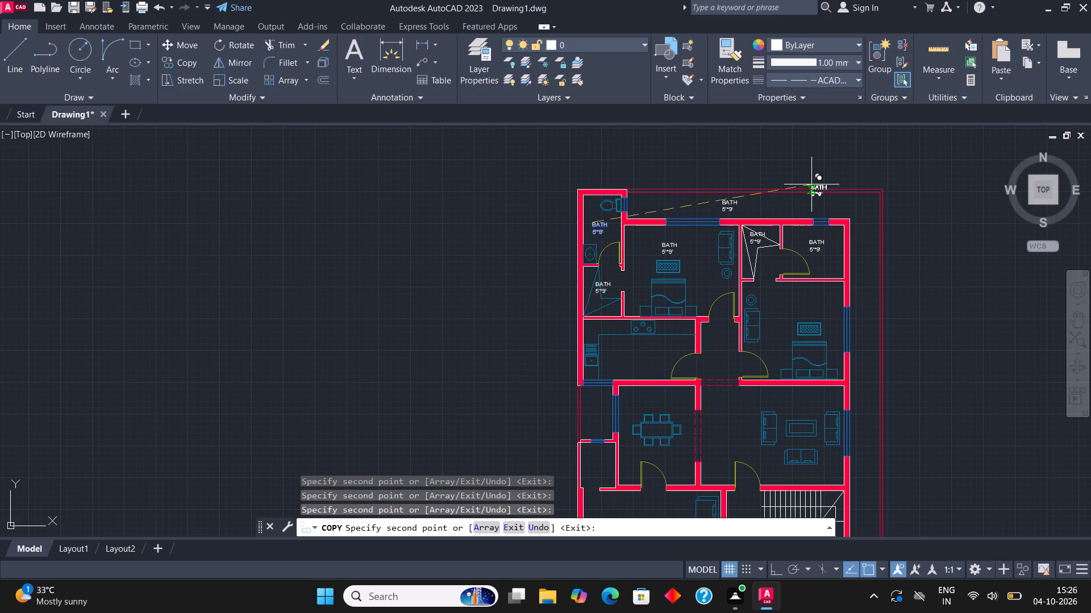
scroll(806, 314, up, 2)
click(781, 288)
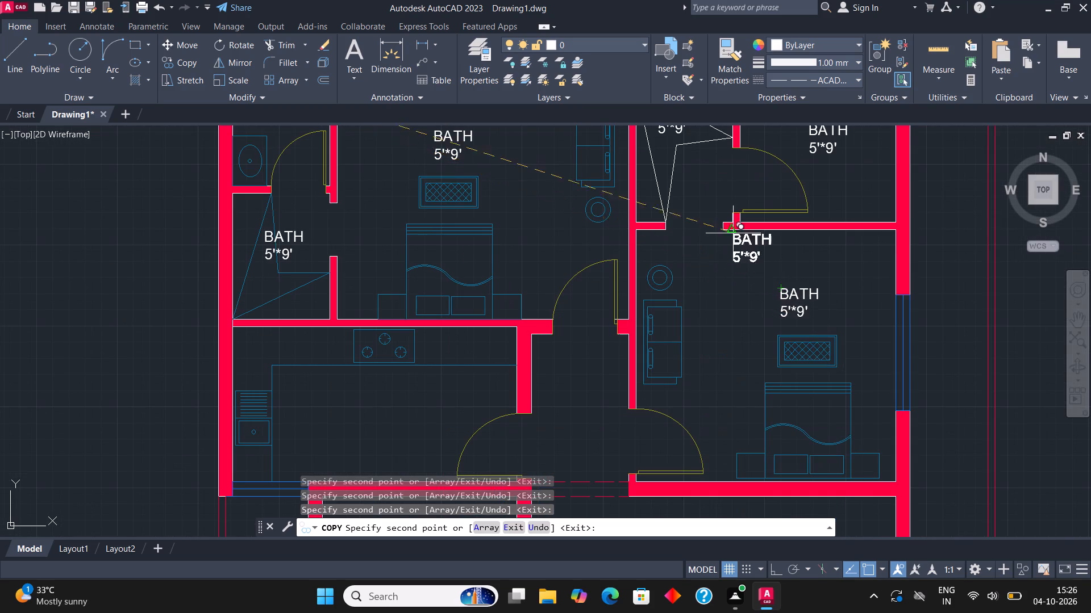
Place label copies in the kitchen, the passage beside it, and the two small spaces west of the dining room.
scroll(730, 233, down, 1)
click(496, 335)
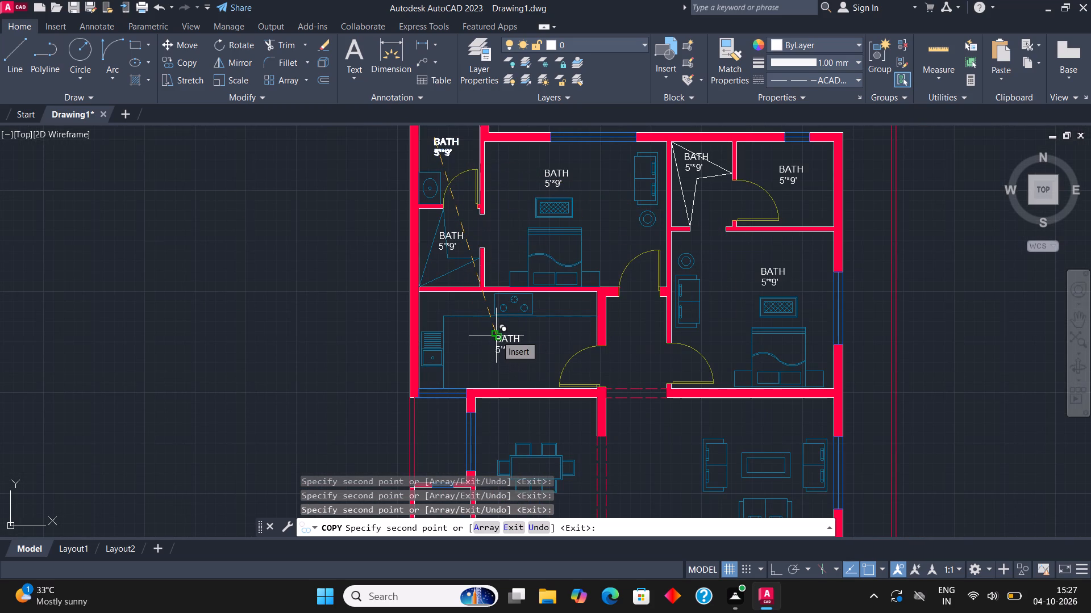
scroll(627, 333, up, 1)
click(622, 321)
scroll(644, 247, down, 2)
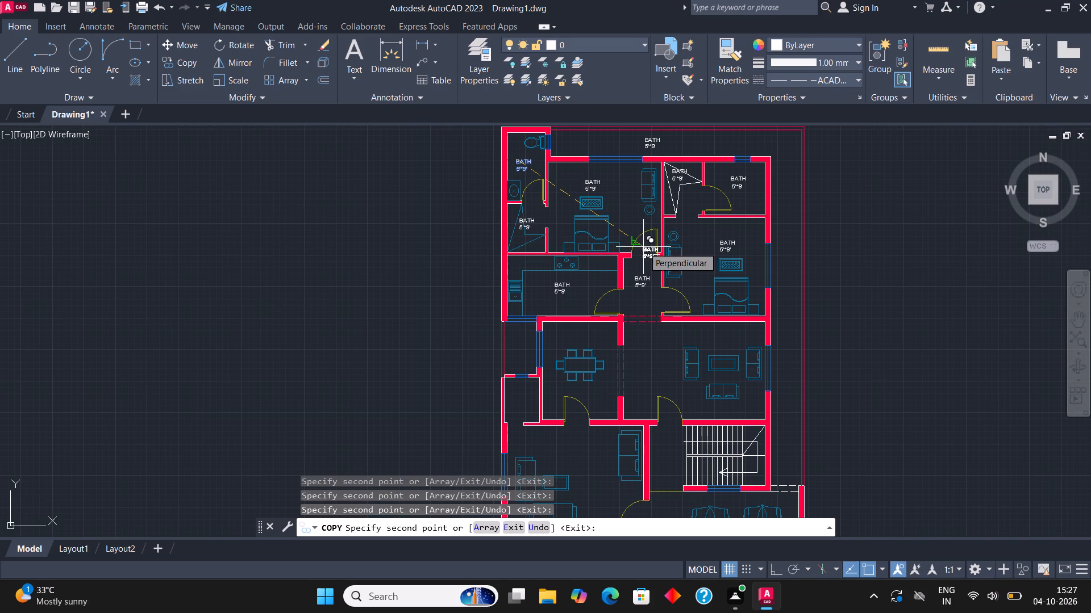
scroll(522, 339, up, 2)
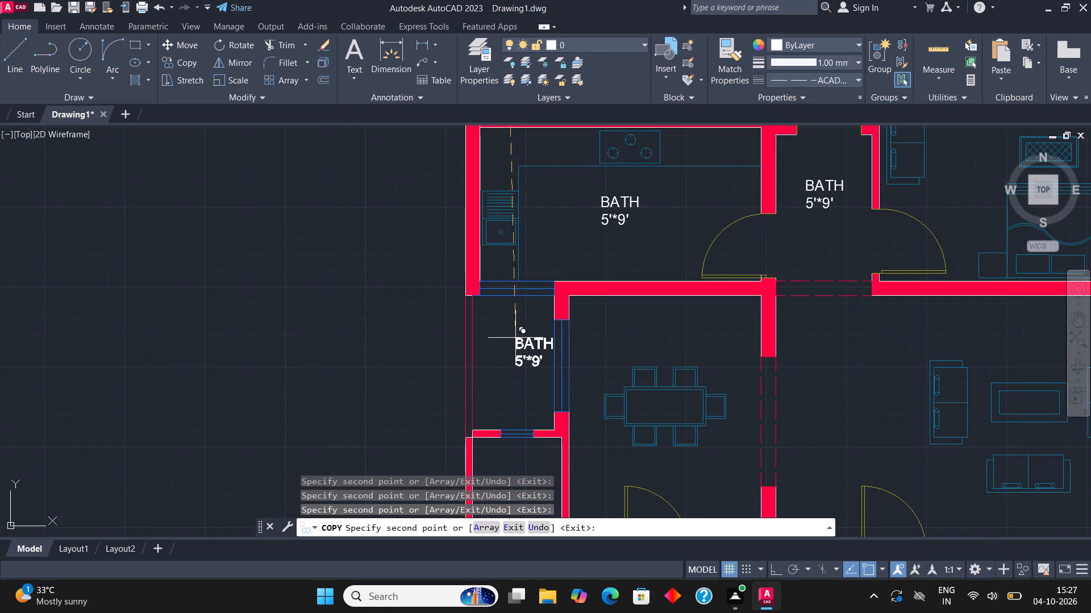
click(492, 331)
scroll(615, 256, down, 2)
scroll(563, 348, up, 3)
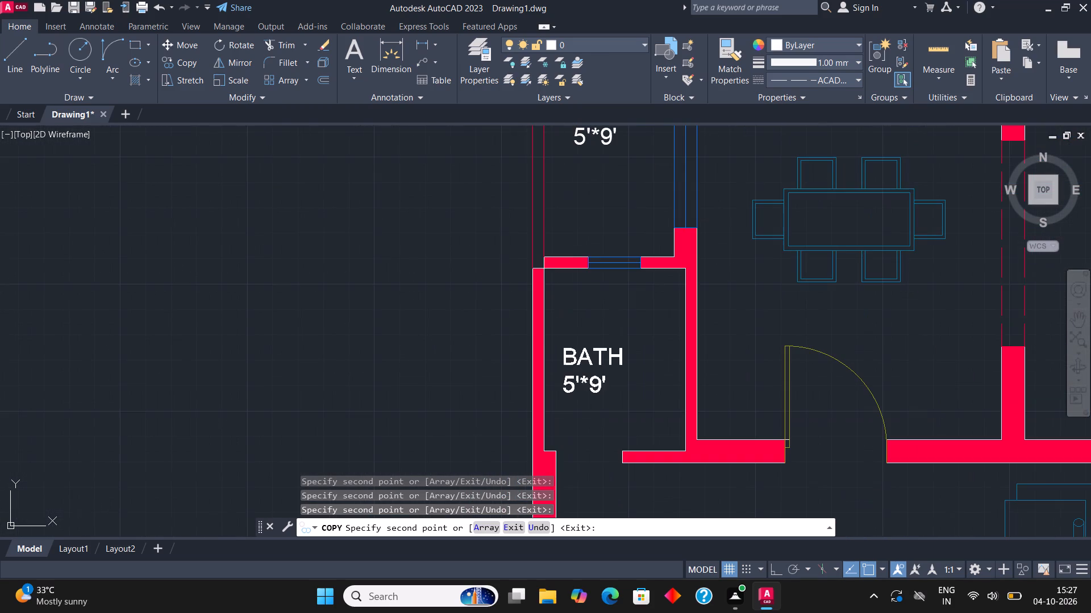
click(572, 331)
Place label copies on the dining table, in the living area east of it, the southwest sitting room, and the stair lobby.
scroll(495, 336, down, 3)
scroll(561, 306, up, 3)
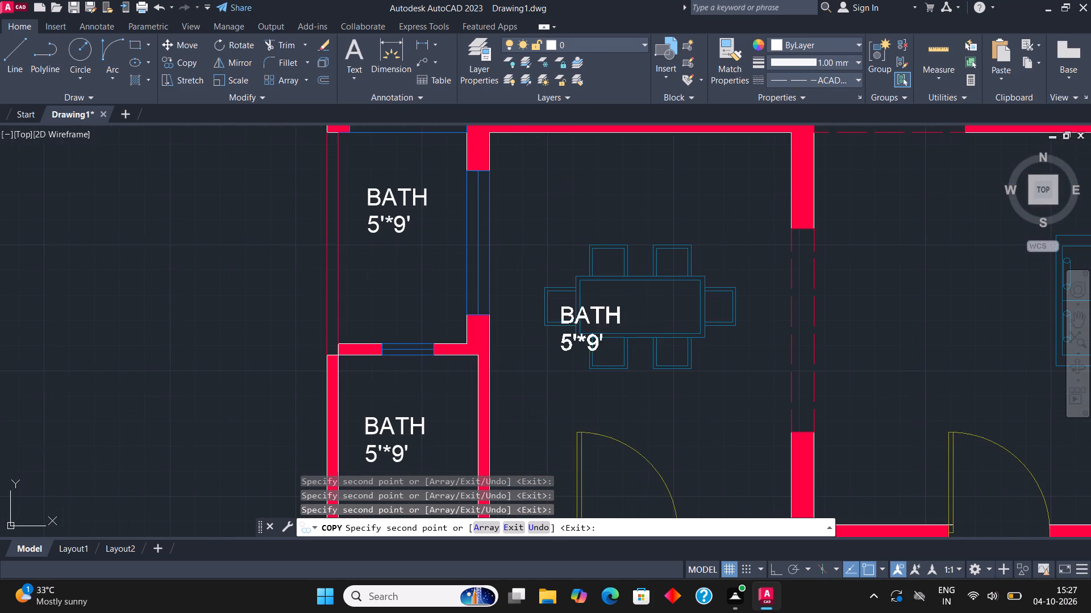
click(605, 285)
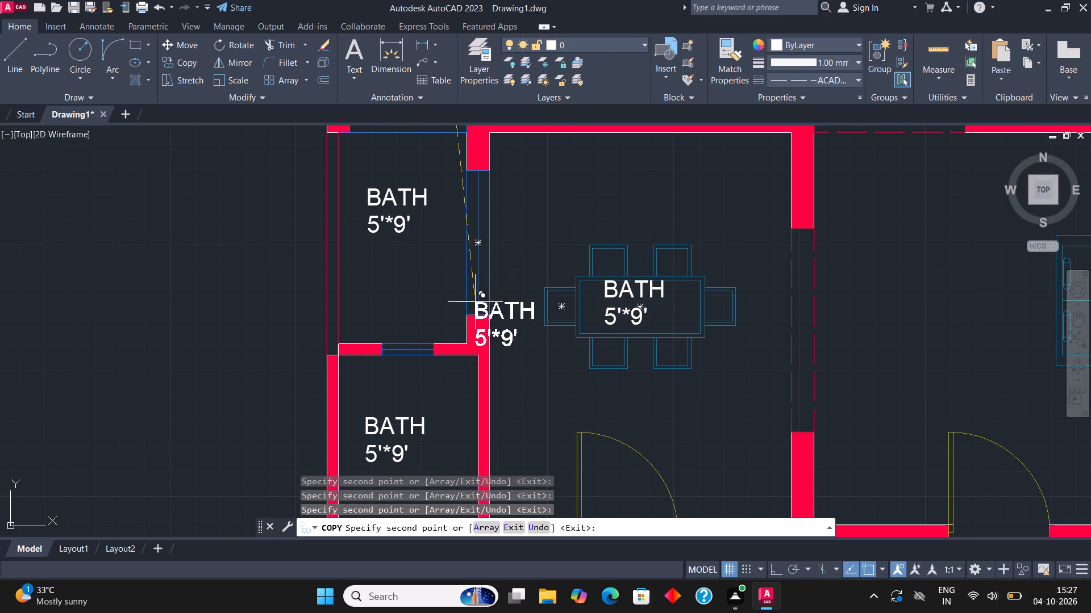
scroll(446, 296, down, 2)
scroll(680, 306, up, 1)
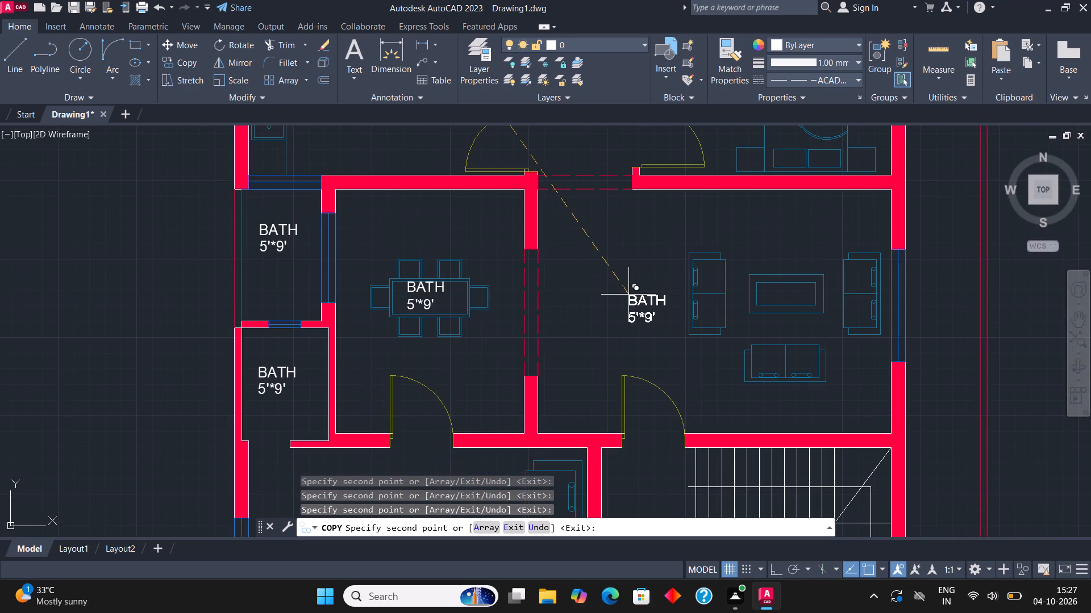
click(628, 295)
scroll(684, 237, down, 1)
middle_drag(631, 314, 658, 183)
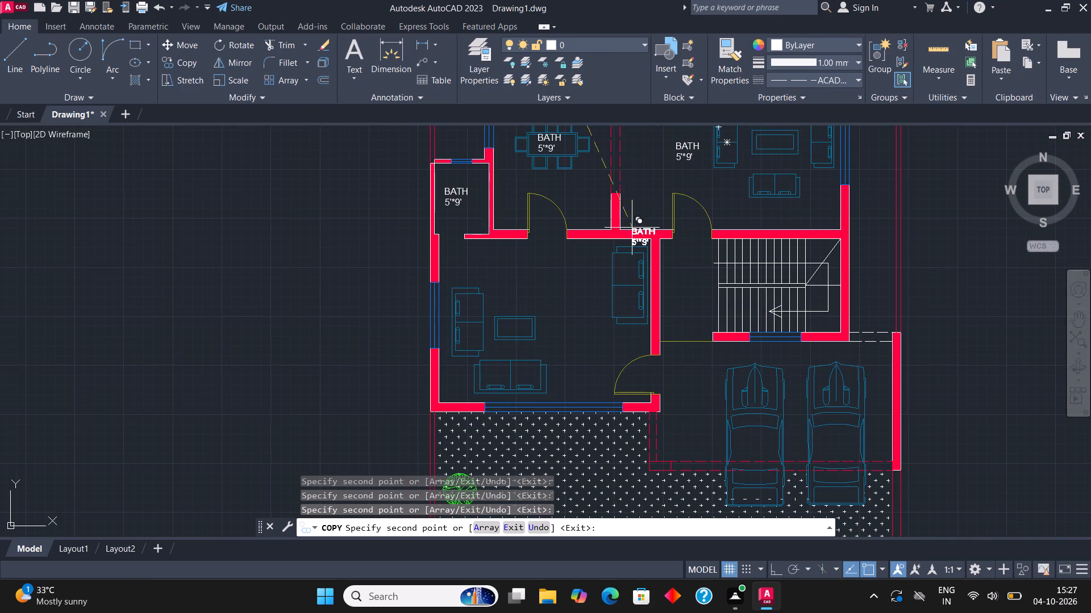
click(531, 278)
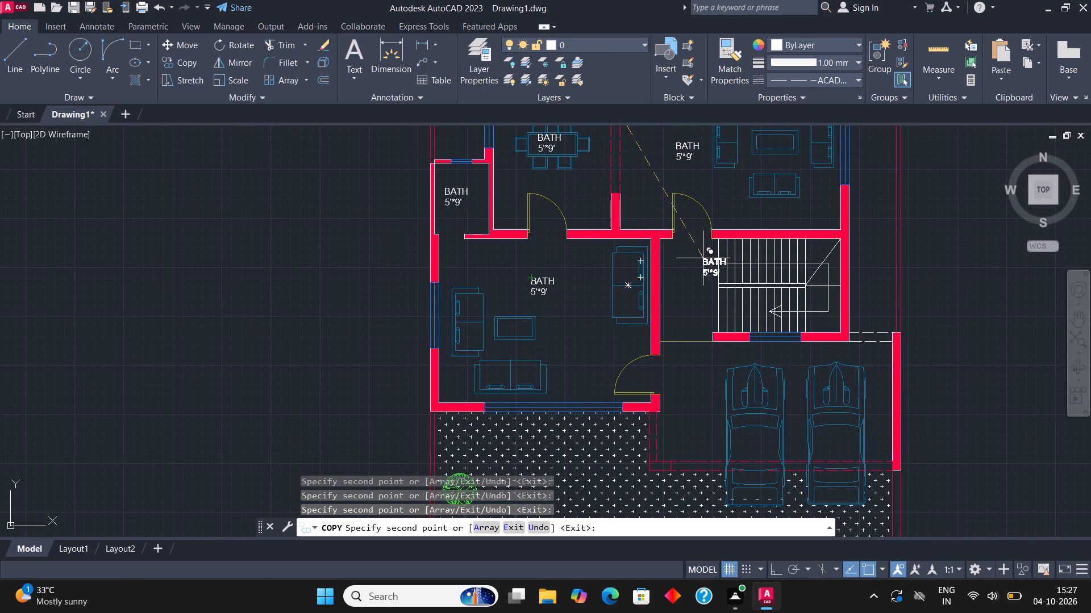
middle_drag(771, 250, 709, 264)
scroll(702, 265, up, 1)
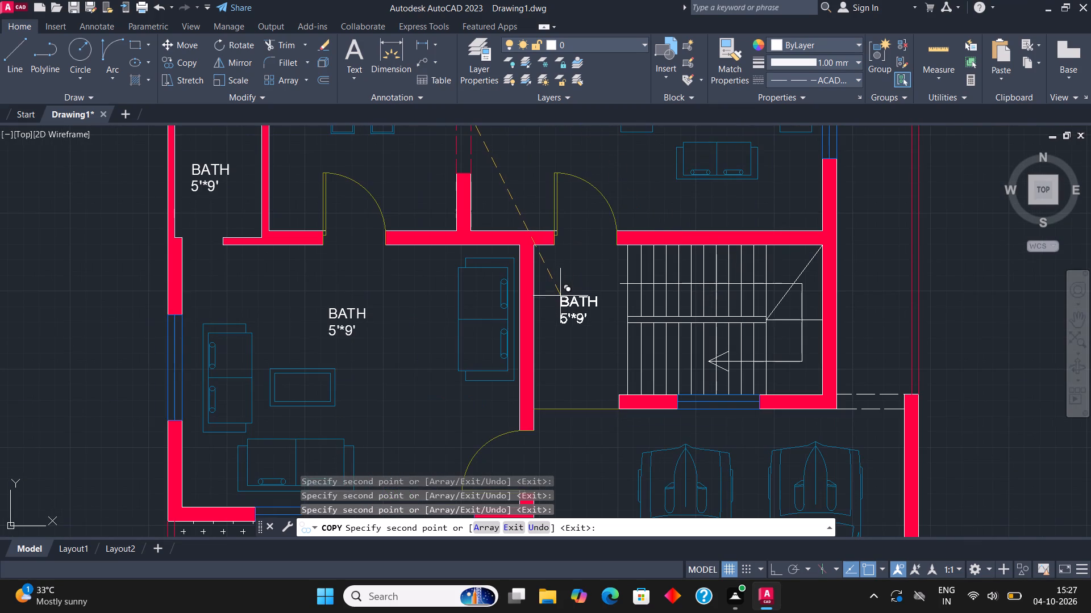
click(564, 300)
Place label copies in the car porch beside the parked cars and in the hatched front garden, and end the copying.
scroll(653, 204, down, 1)
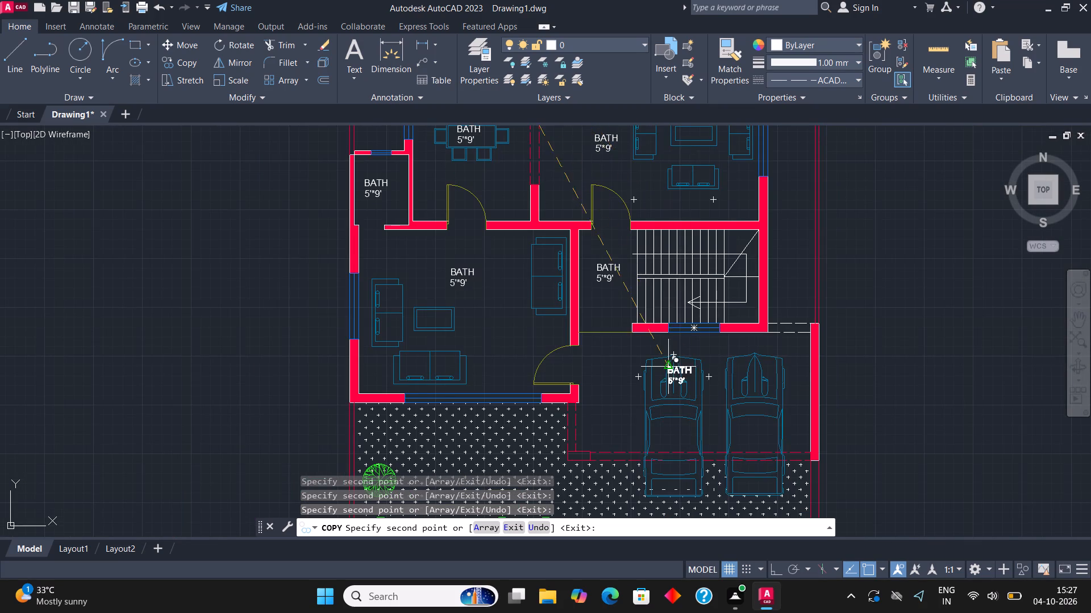
scroll(643, 373, up, 1)
click(580, 379)
scroll(650, 271, down, 2)
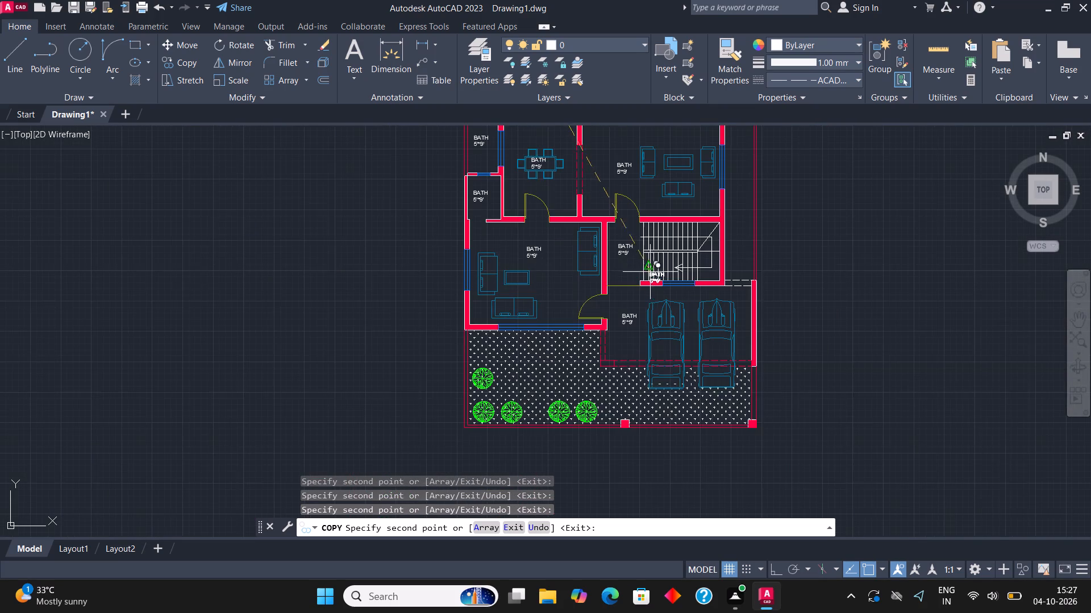
scroll(527, 364, up, 2)
click(531, 366)
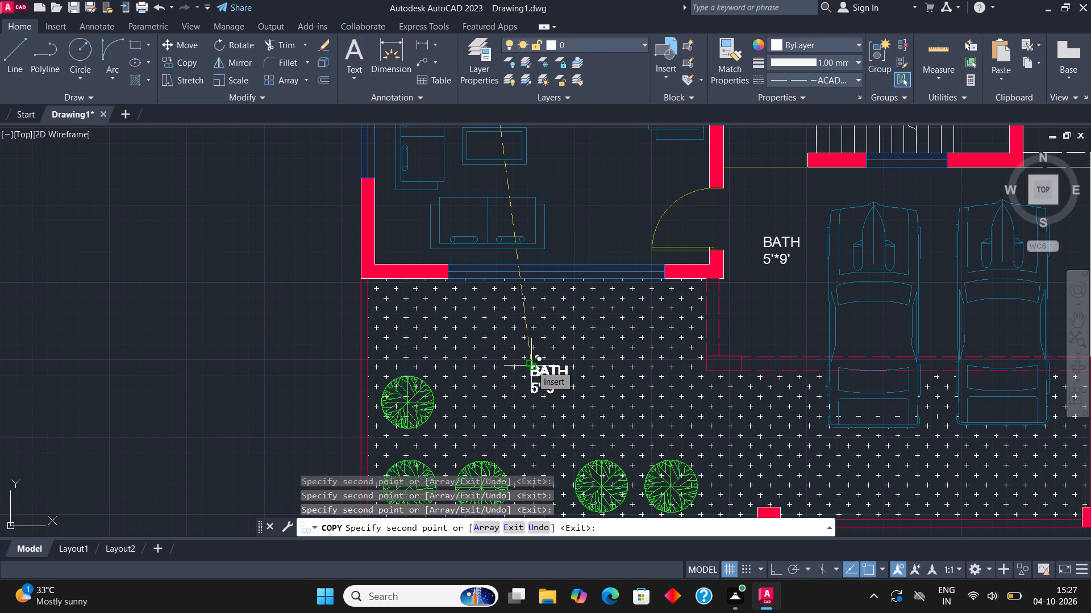
scroll(531, 366, down, 3)
middle_drag(648, 354, 642, 480)
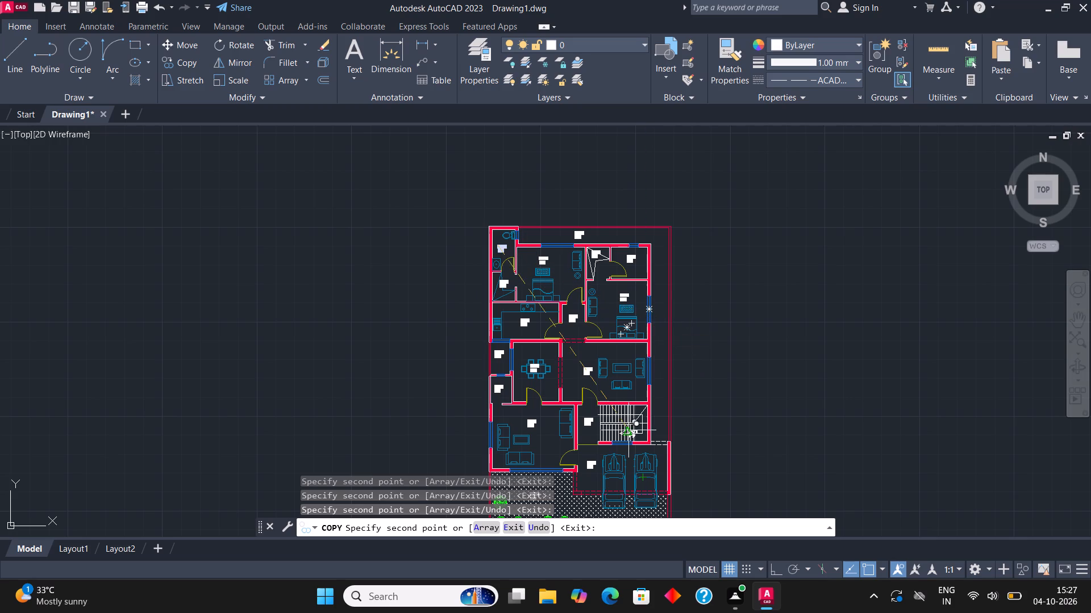
scroll(653, 326, up, 3)
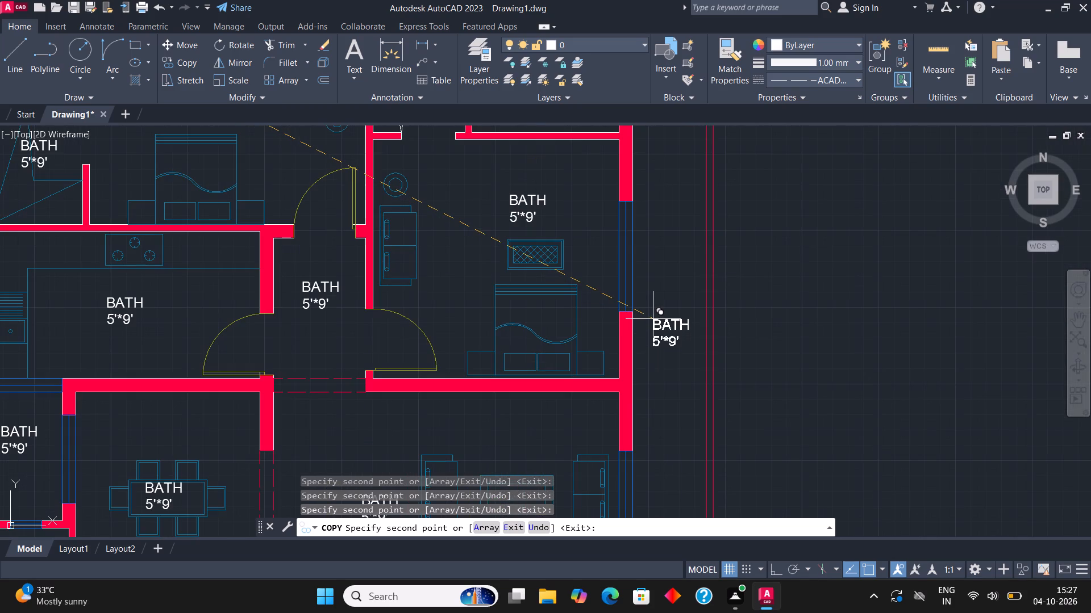
key(Escape)
Change the label in the bedroom beside the northwest bath to BEDROOM with the size 15'*12' on the second line.
scroll(653, 319, down, 2)
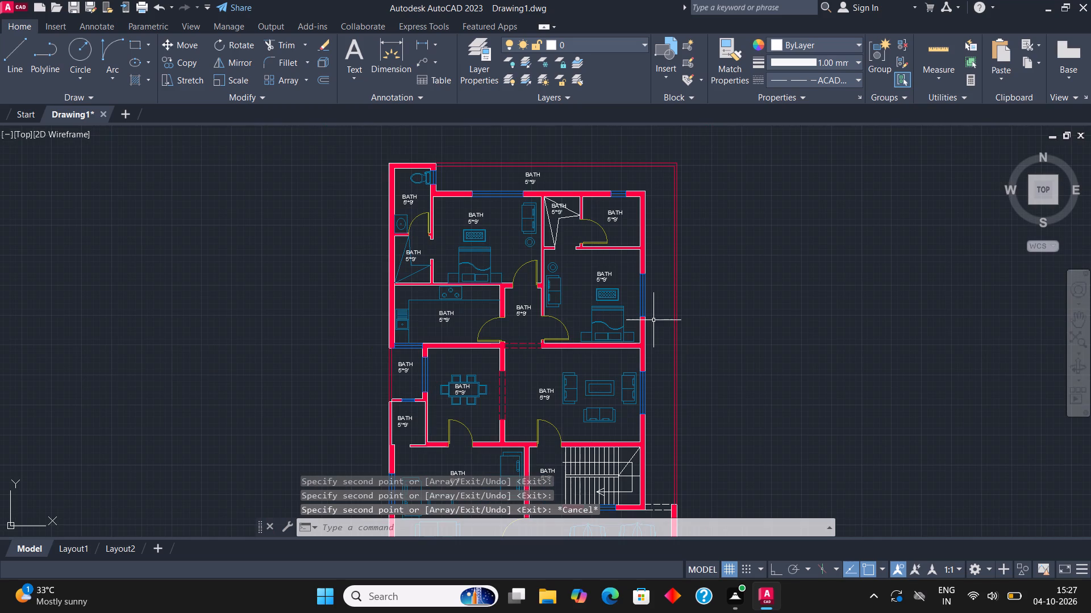
middle_drag(575, 230, 786, 392)
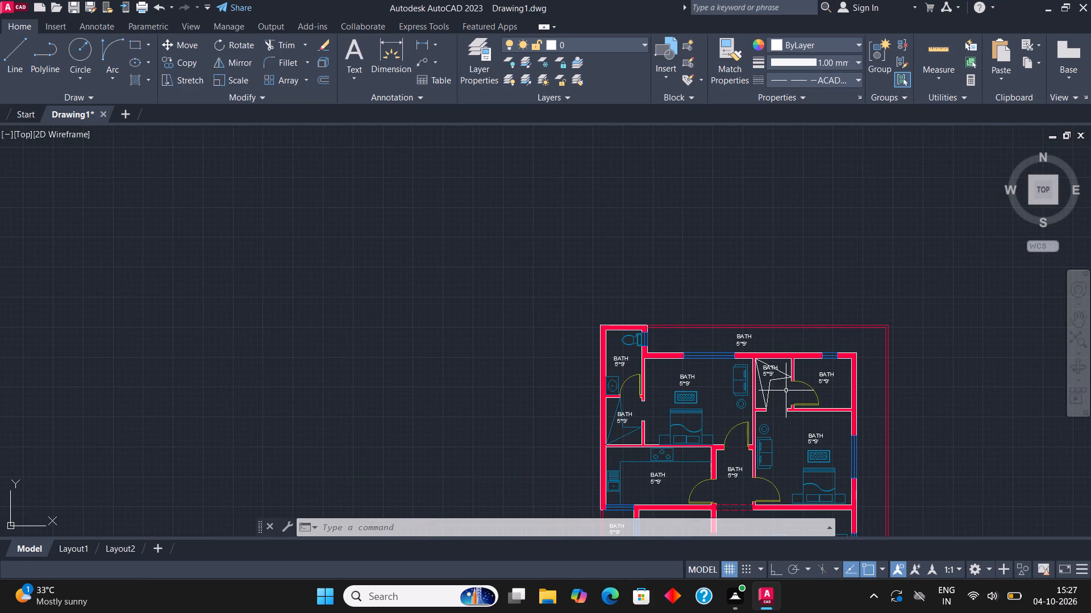
middle_drag(782, 383, 733, 330)
scroll(563, 333, up, 2)
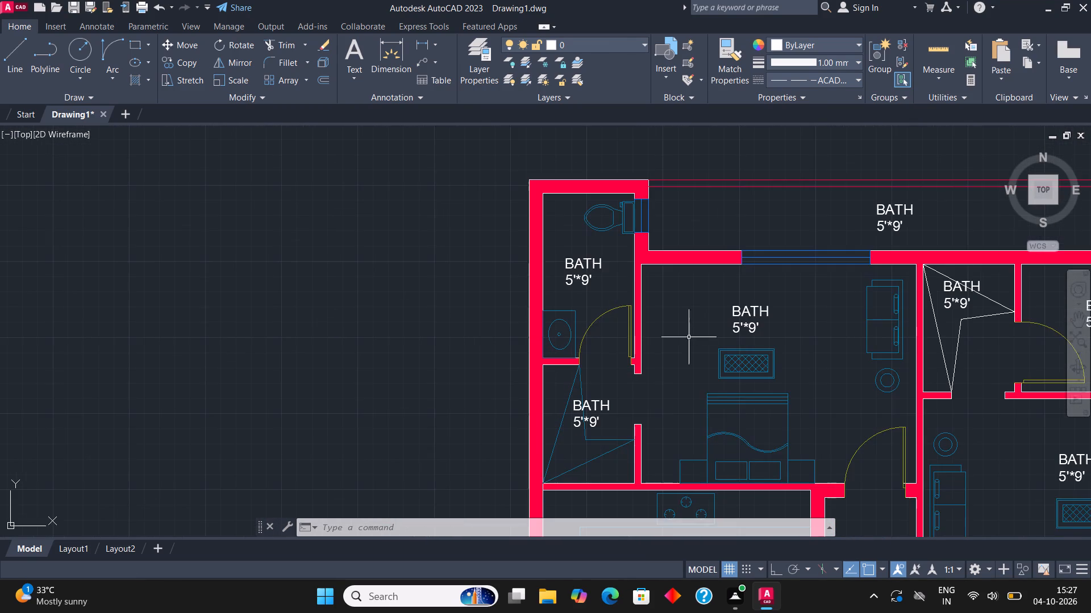
middle_drag(684, 334, 677, 310)
scroll(677, 310, up, 2)
middle_drag(815, 309, 516, 371)
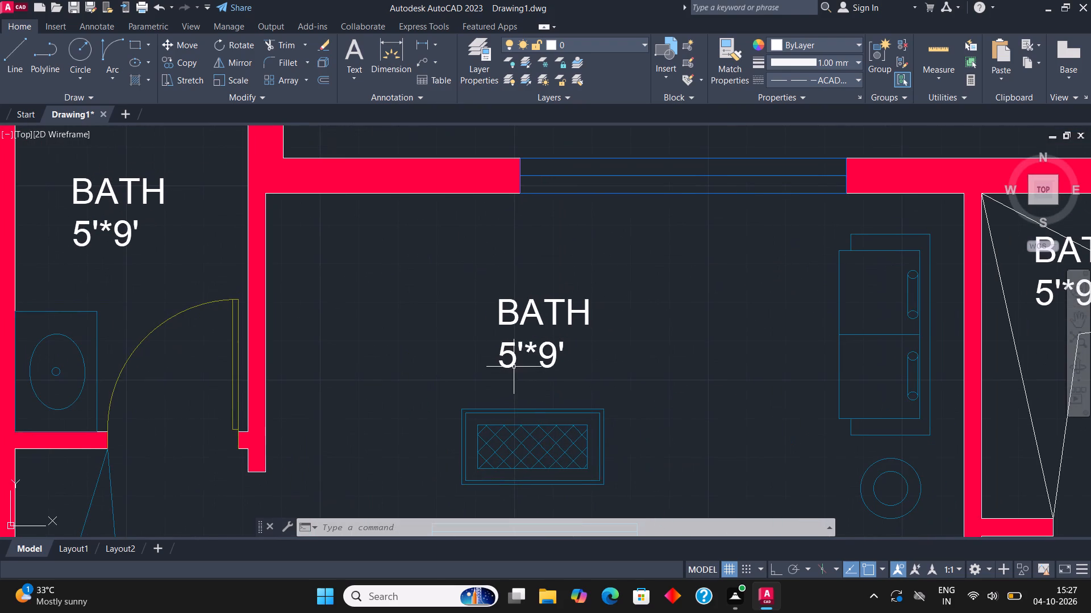
click(510, 319)
right_click(510, 319)
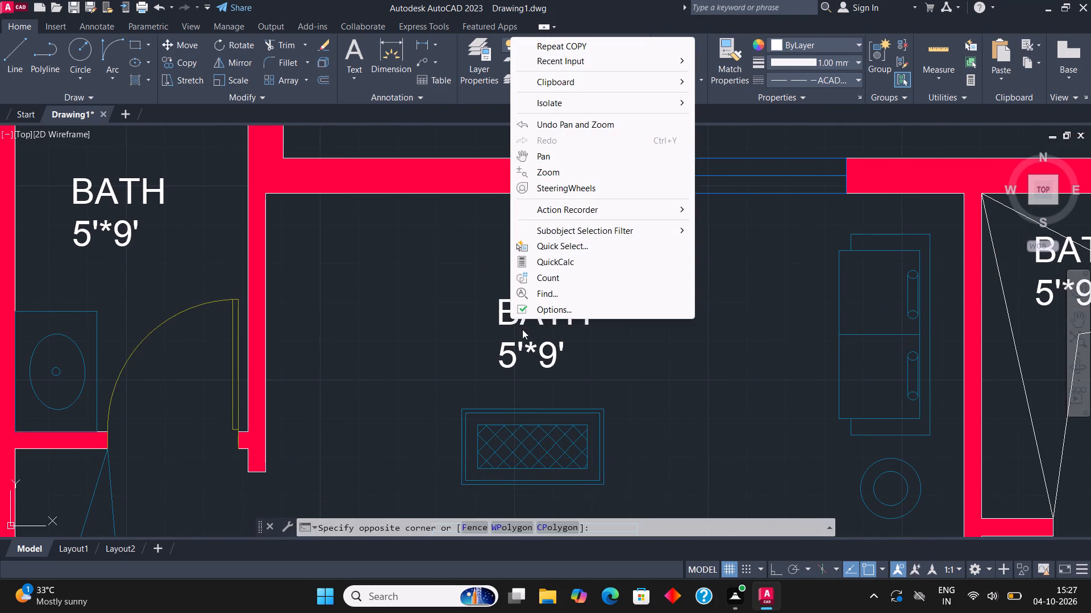
click(522, 329)
click(528, 321)
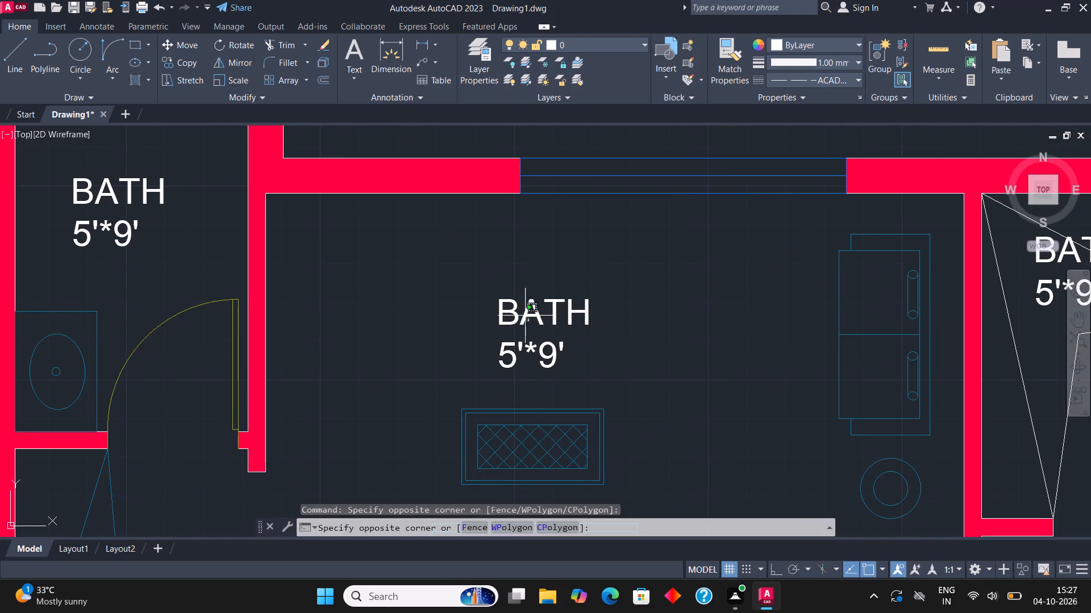
click(514, 309)
right_click(517, 313)
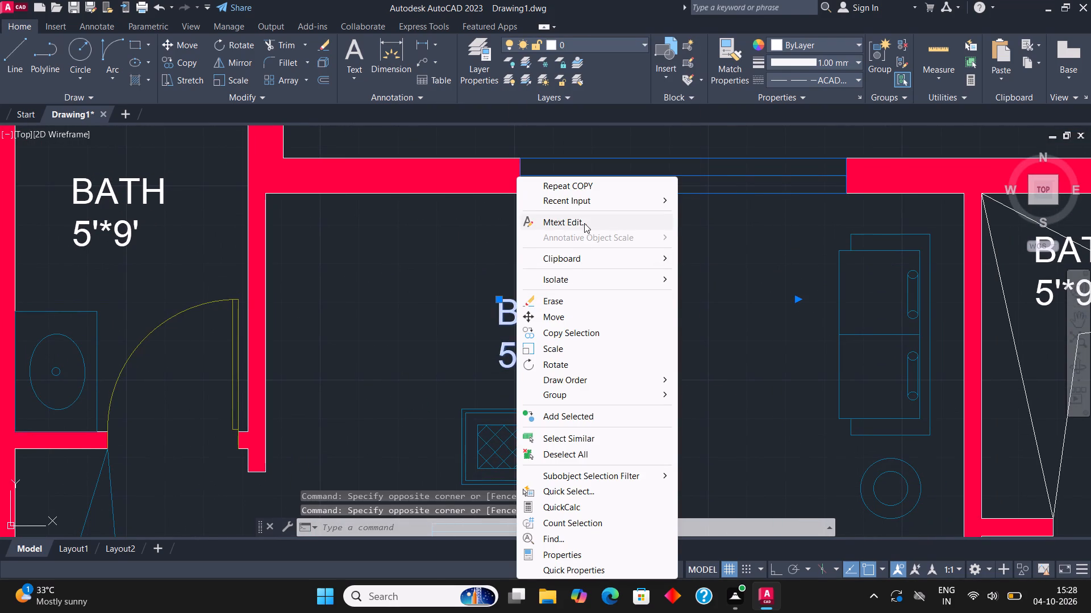
click(585, 222)
click(581, 354)
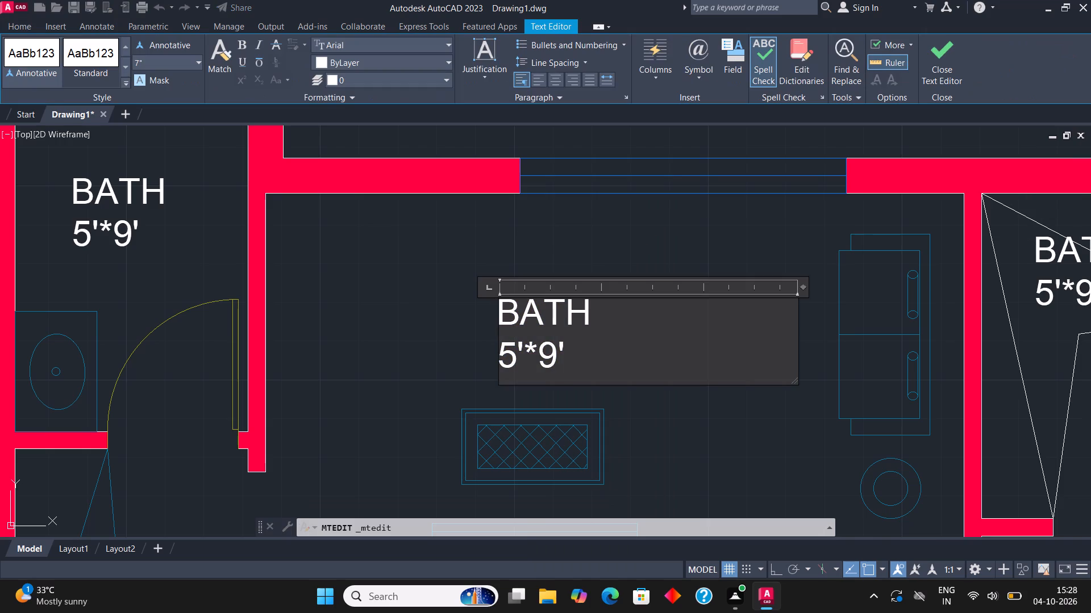
key(BackSpace)
key(BackSpace)
key(BackSpace)
key(BackSpace)
key(BackSpace)
key(BackSpace)
key(BackSpace)
key(BackSpace)
key(BackSpace)
key(BackSpace)
key(BackSpace)
key(BackSpace)
key(BackSpace)
key(BackSpace)
key(BackSpace)
key(BackSpace)
key(BackSpace)
key(BackSpace)
key(BackSpace)
key(BackSpace)
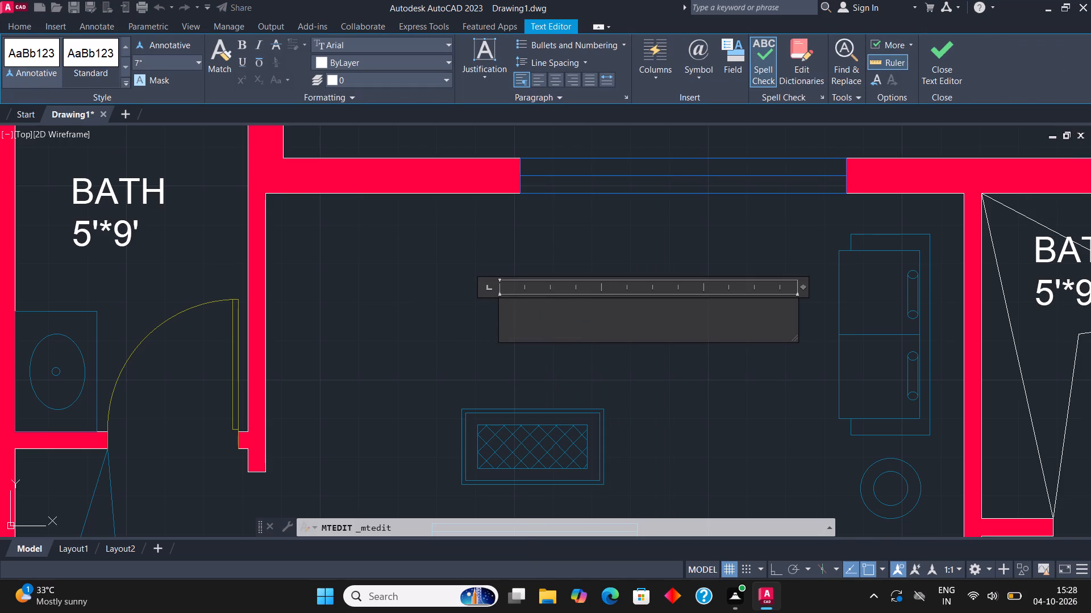
text(BEDRR)
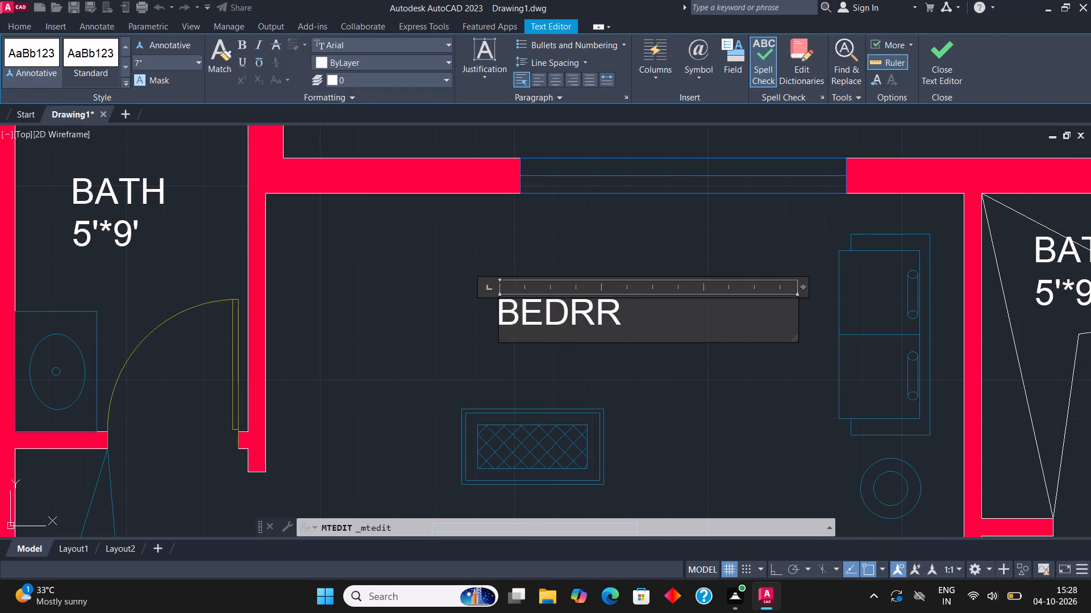
key(BackSpace)
text(OOM)
key(Return)
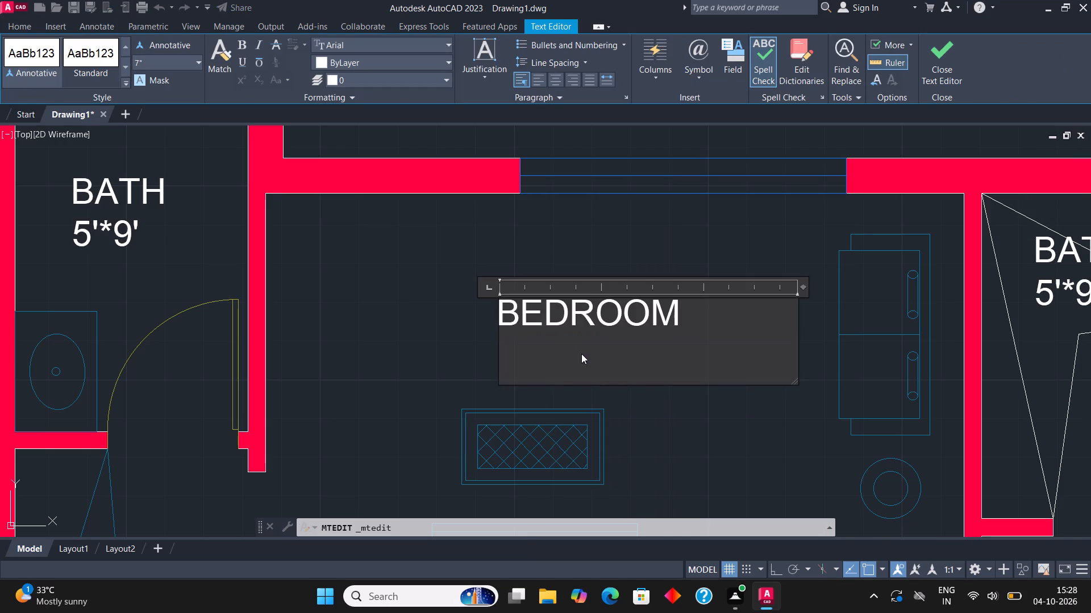
text(15'*12')
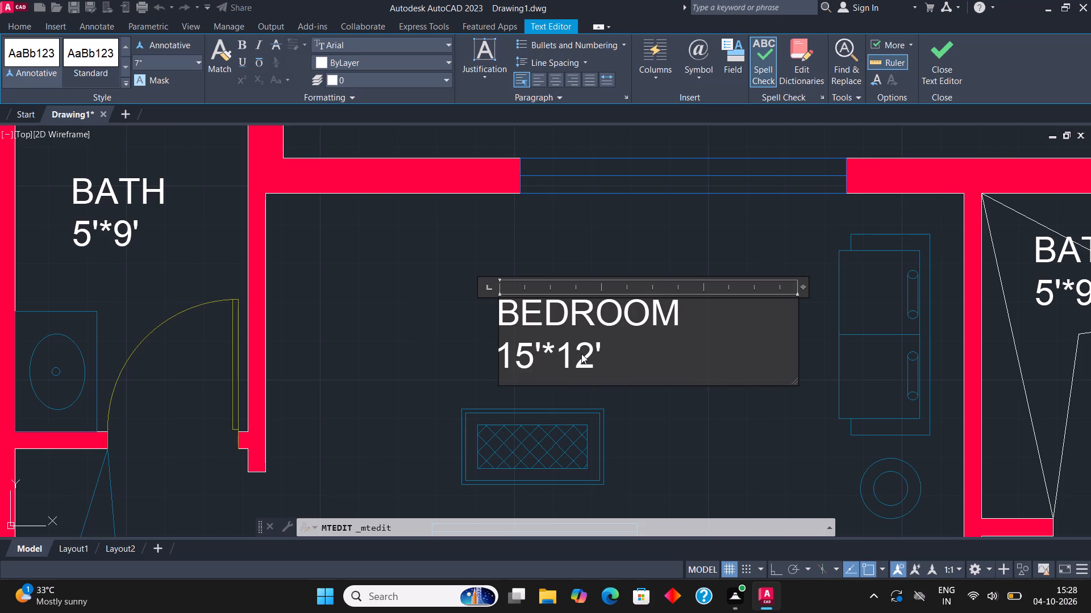
click(938, 52)
Change the label in the dressing space south of the northwest bath to DRESS with the size 5'*6'6" below.
scroll(639, 273, down, 2)
middle_drag(568, 335, 585, 325)
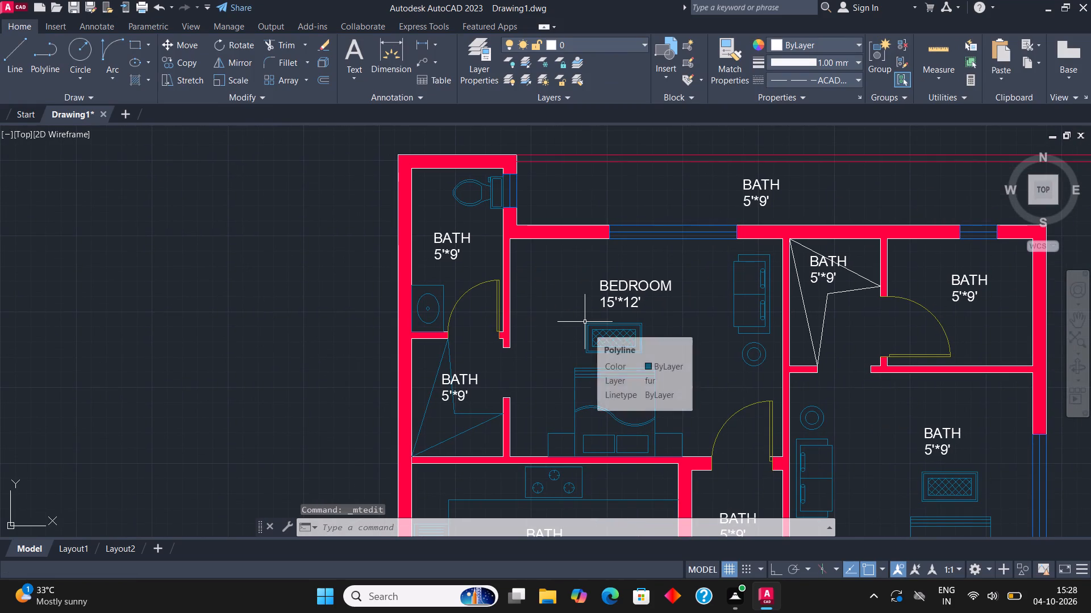
scroll(472, 377, up, 1)
click(469, 380)
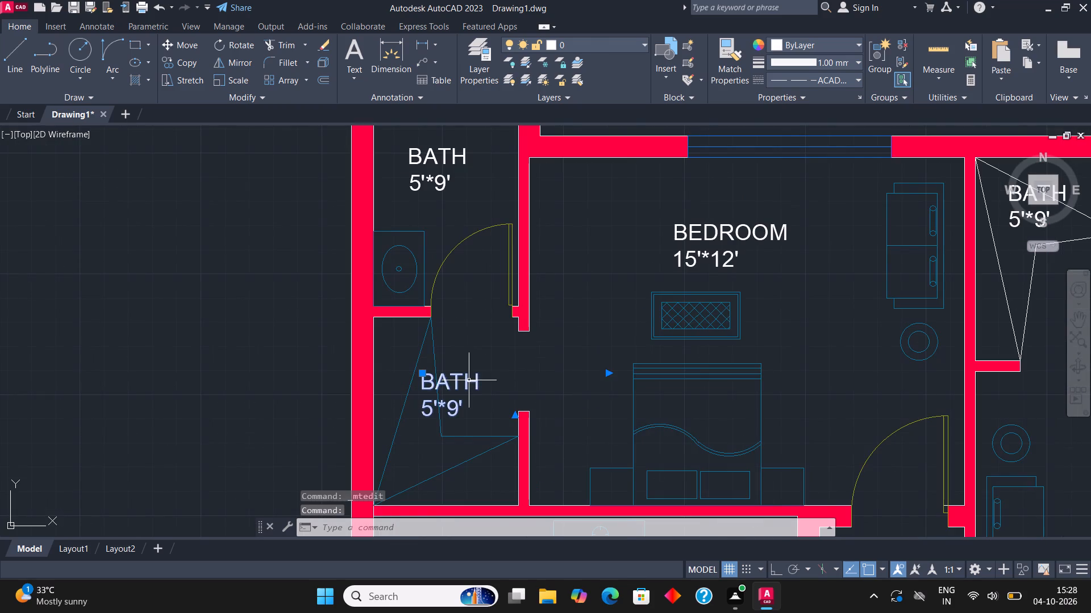
right_click(469, 380)
click(552, 225)
click(469, 408)
key(BackSpace)
key(BackSpace)
key(BackSpace)
key(BackSpace)
key(BackSpace)
key(BackSpace)
key(BackSpace)
key(BackSpace)
key(BackSpace)
key(BackSpace)
key(BackSpace)
key(BackSpace)
key(BackSpace)
key(BackSpace)
key(BackSpace)
key(BackSpace)
key(BackSpace)
key(BackSpace)
key(BackSpace)
key(BackSpace)
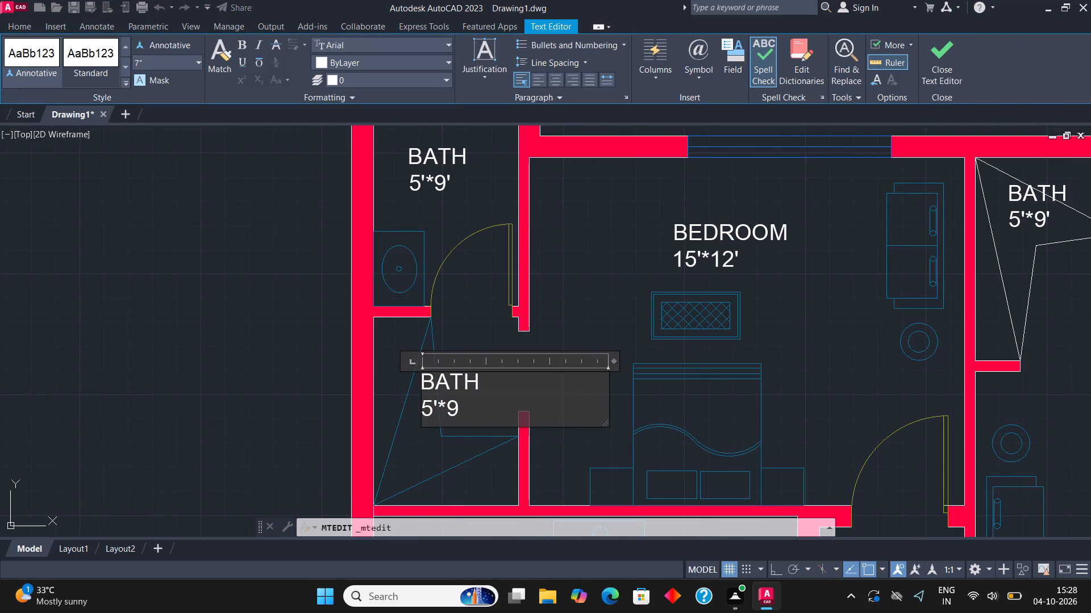
text(DRESS)
key(Return)
text(5')
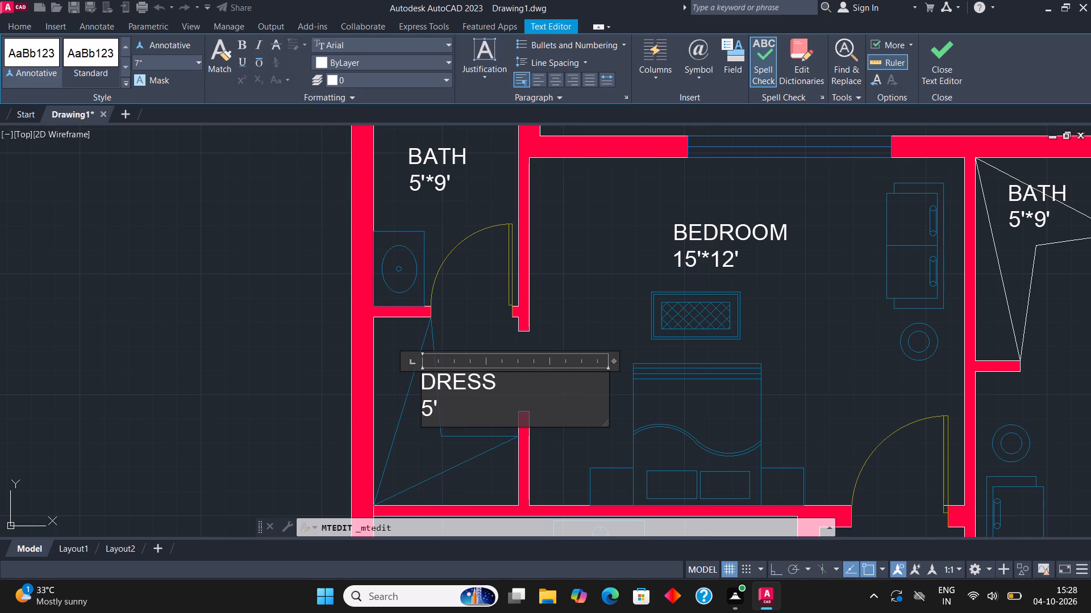
text(*6'6")
click(951, 62)
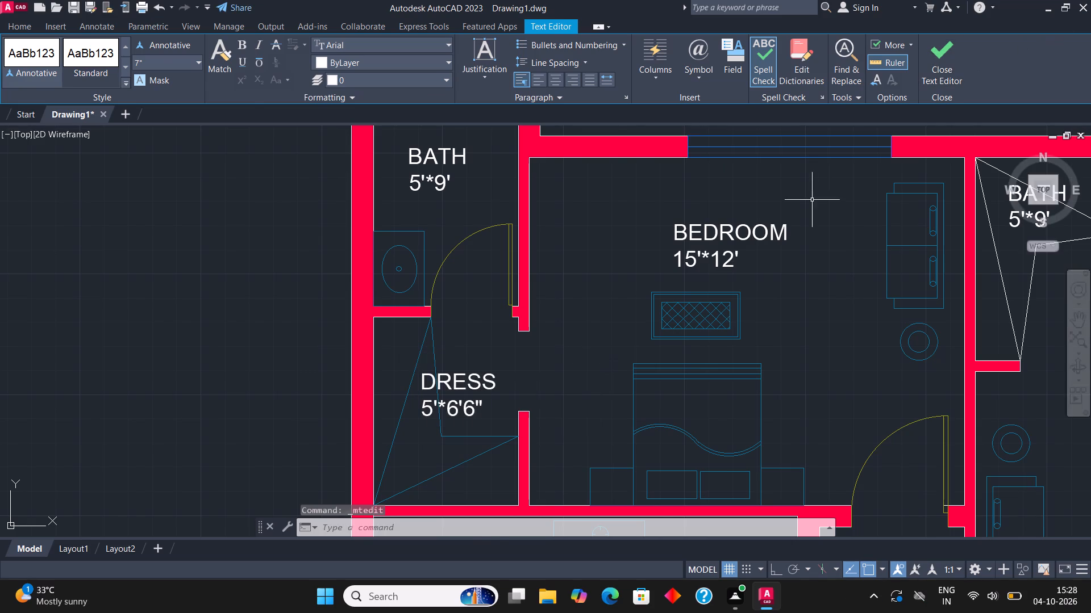
Change the label in the open strip north of the bedroom to OPEN LANE, with 3'6"WIDE on the second line.
scroll(331, 373, down, 1)
middle_drag(746, 312, 645, 351)
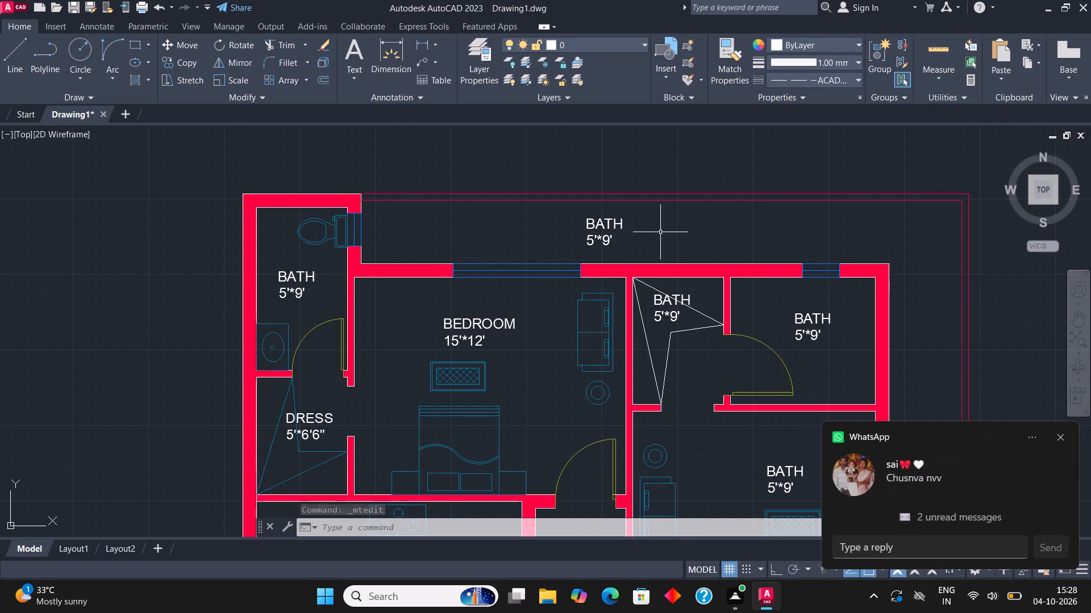
middle_drag(654, 232, 588, 322)
scroll(569, 308, up, 1)
click(519, 316)
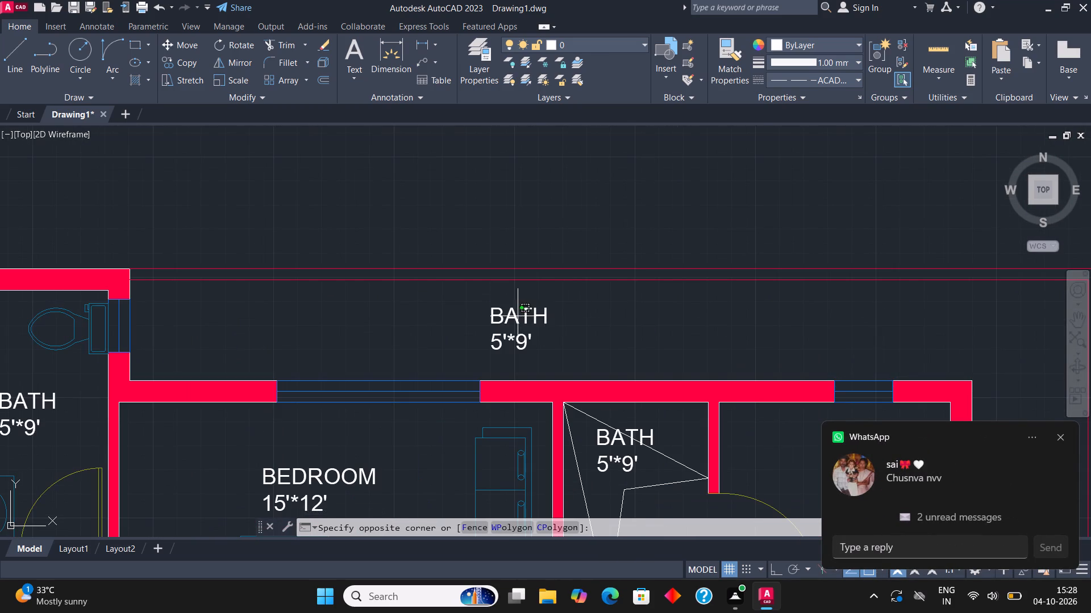
click(479, 316)
right_click(495, 323)
click(568, 222)
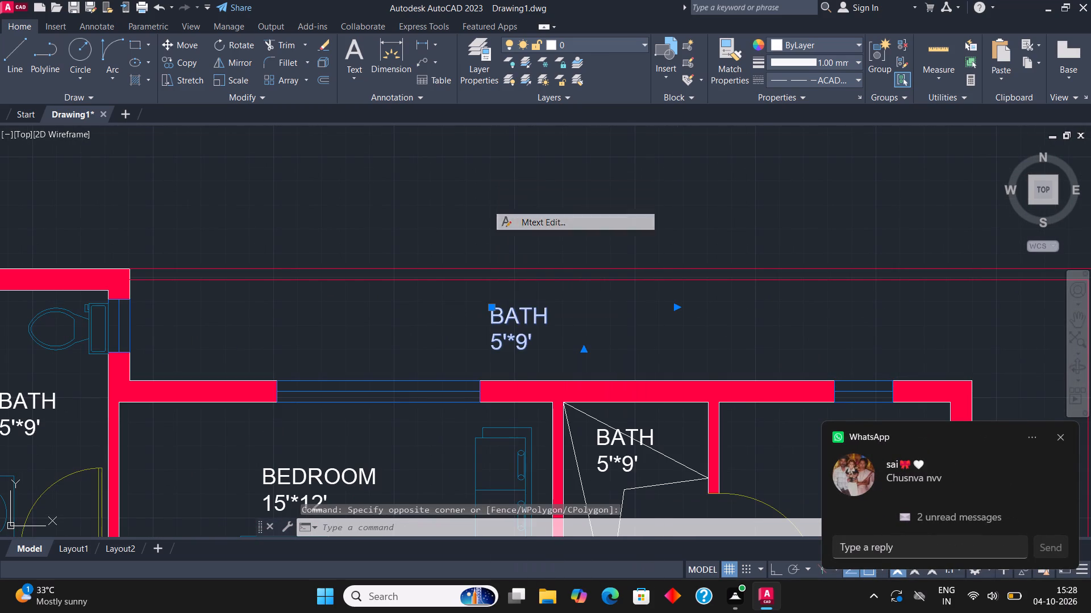
click(554, 331)
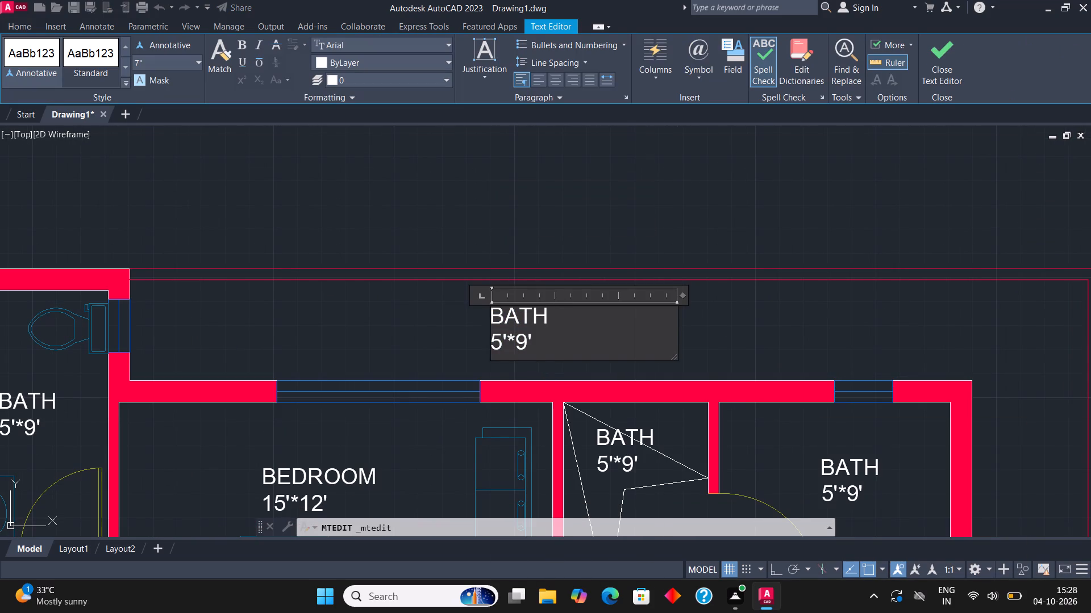
click(553, 332)
click(550, 343)
key(BackSpace)
key(BackSpace)
key(BackSpace)
key(BackSpace)
key(BackSpace)
key(BackSpace)
key(BackSpace)
key(BackSpace)
key(BackSpace)
key(BackSpace)
key(BackSpace)
key(BackSpace)
key(BackSpace)
key(BackSpace)
key(BackSpace)
key(BackSpace)
key(BackSpace)
key(BackSpace)
key(BackSpace)
key(BackSpace)
text(OPEN LANE)
key(space)
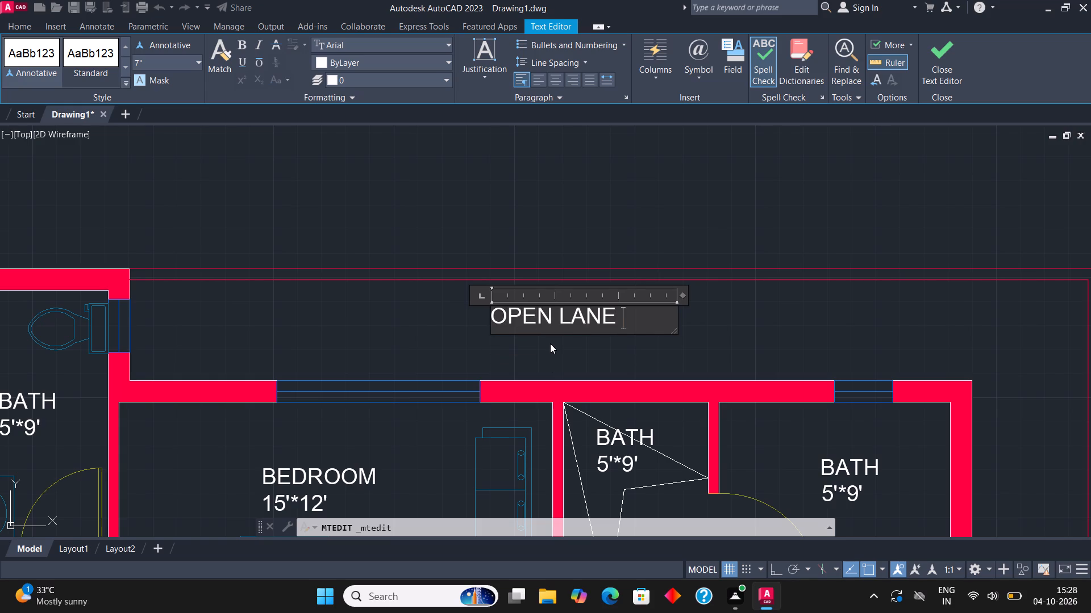
text(3'6")
key(space)
text(WIDE)
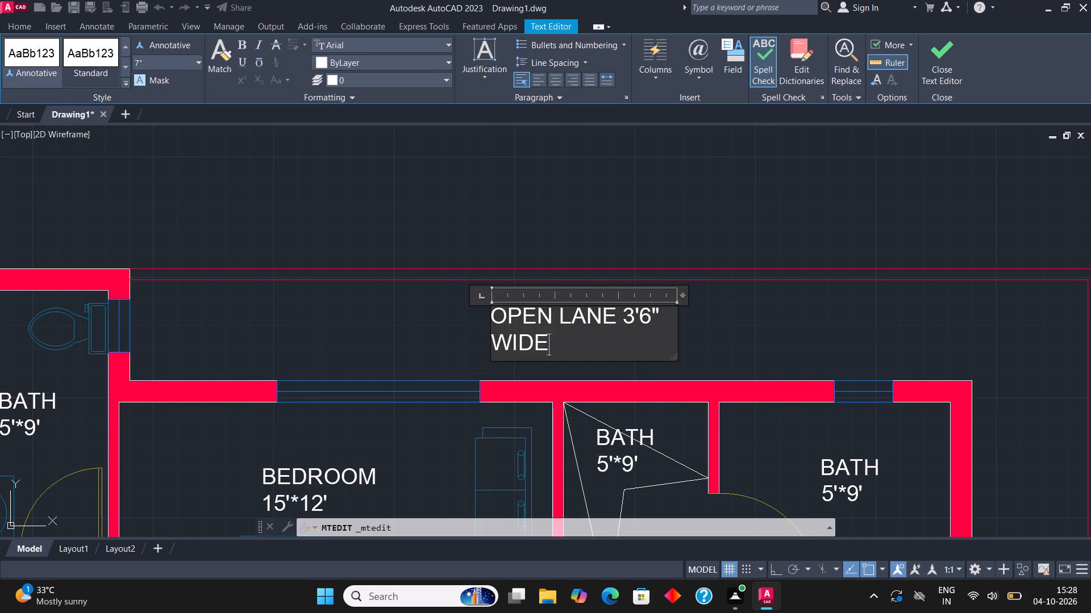
click(493, 341)
key(BackSpace)
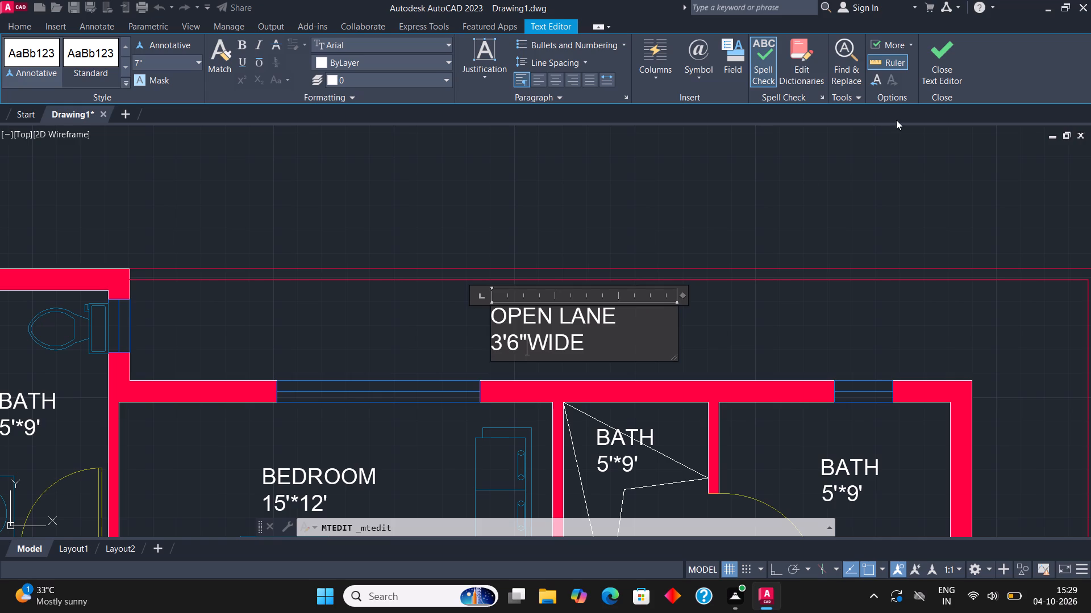
click(946, 51)
Change the label in the dressing space east of the 15'*12' bedroom to DRESS, with the size 5'*7' on the second line.
scroll(563, 308, down, 1)
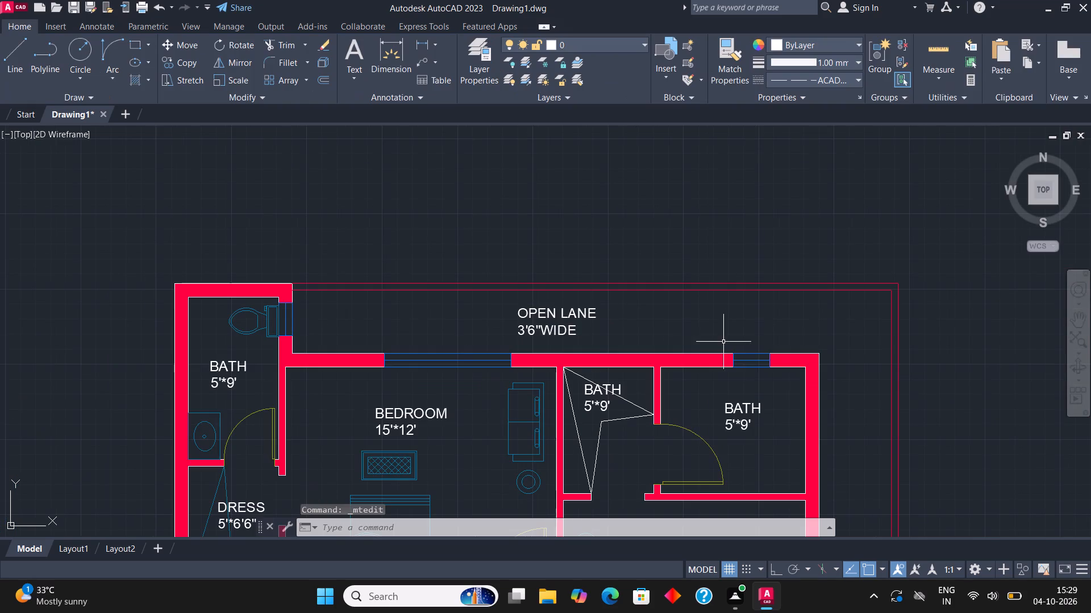
middle_drag(717, 334, 673, 318)
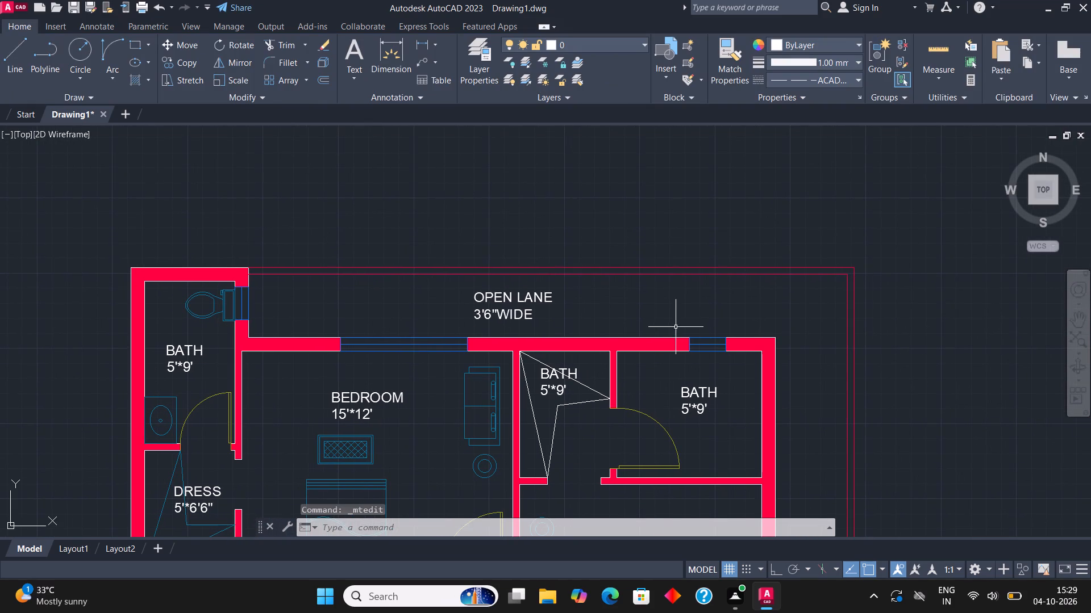
middle_drag(724, 384, 727, 336)
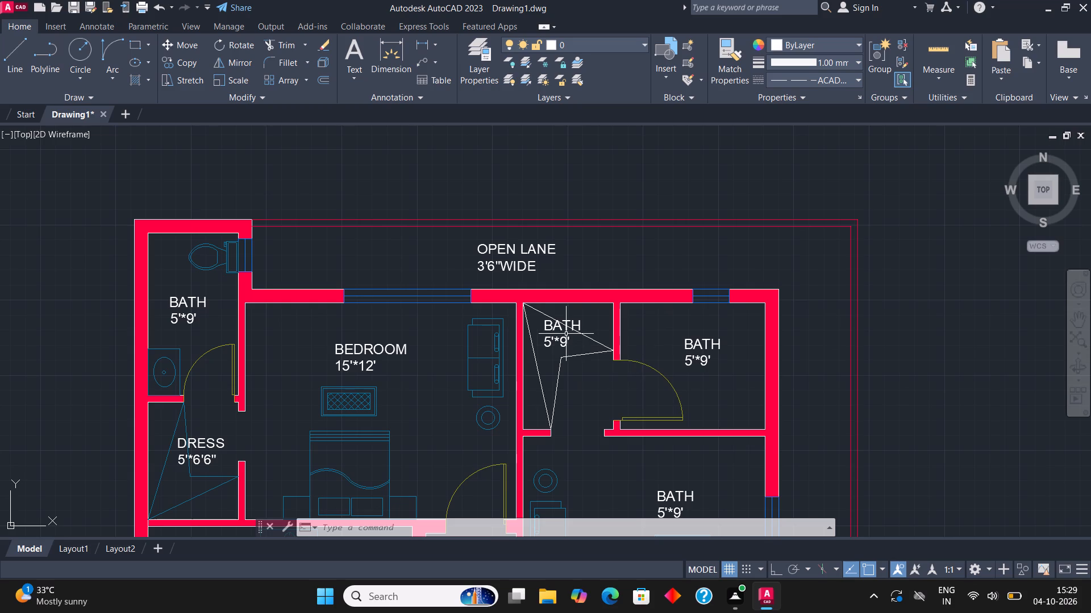
scroll(565, 330, up, 1)
click(543, 326)
right_click(543, 326)
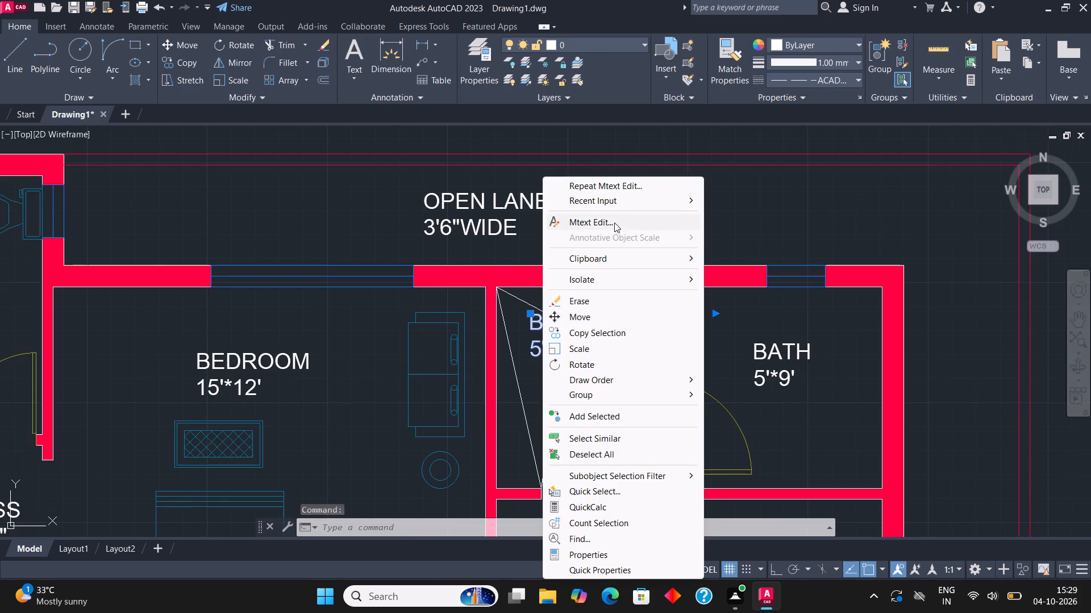
click(614, 222)
click(586, 361)
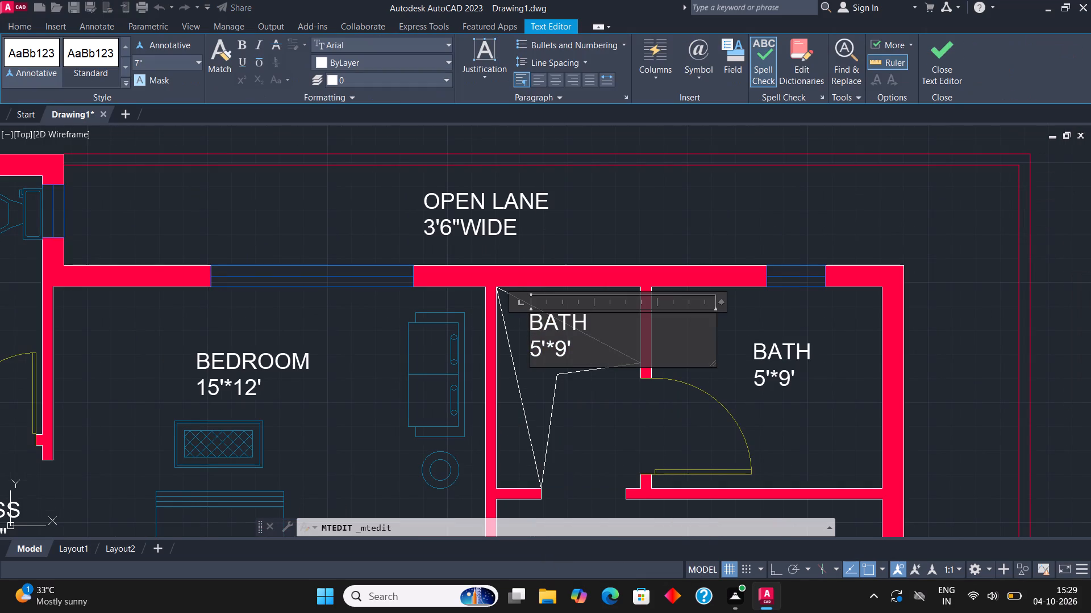
key(BackSpace)
key(BackSpace)
key(BackSpace)
key(BackSpace)
key(BackSpace)
key(BackSpace)
key(BackSpace)
key(BackSpace)
key(BackSpace)
key(BackSpace)
key(BackSpace)
key(BackSpace)
key(BackSpace)
key(BackSpace)
key(BackSpace)
key(BackSpace)
key(BackSpace)
key(BackSpace)
key(BackSpace)
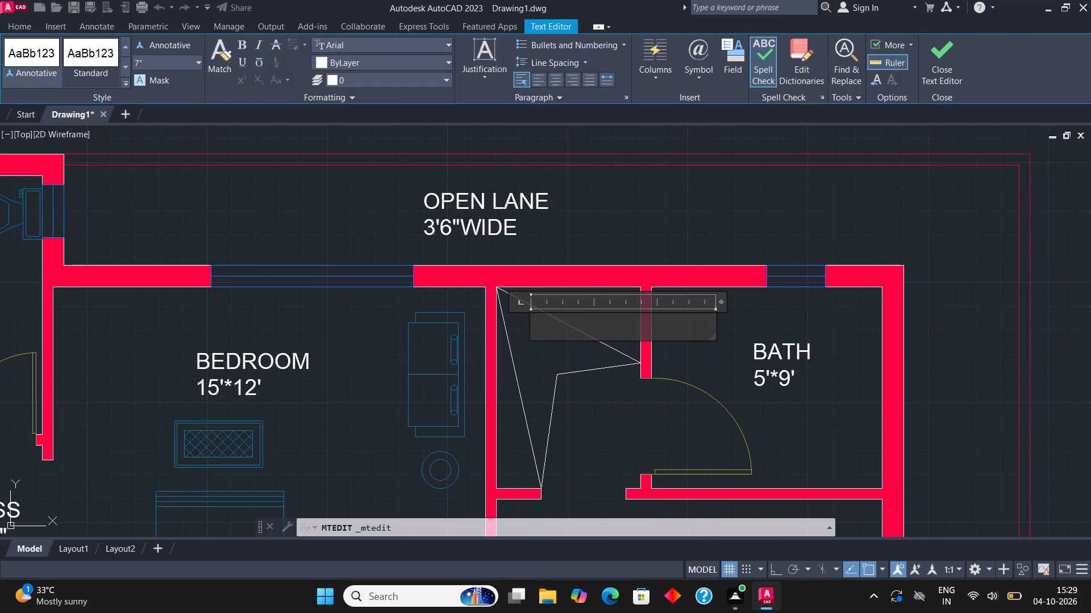
text(DRESS)
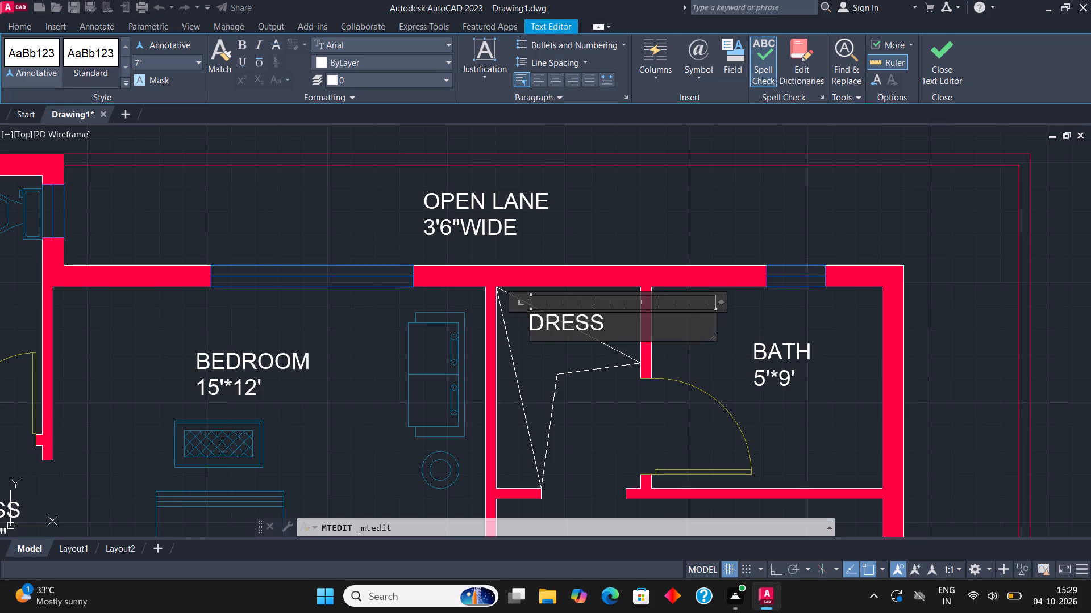
key(Return)
key(5)
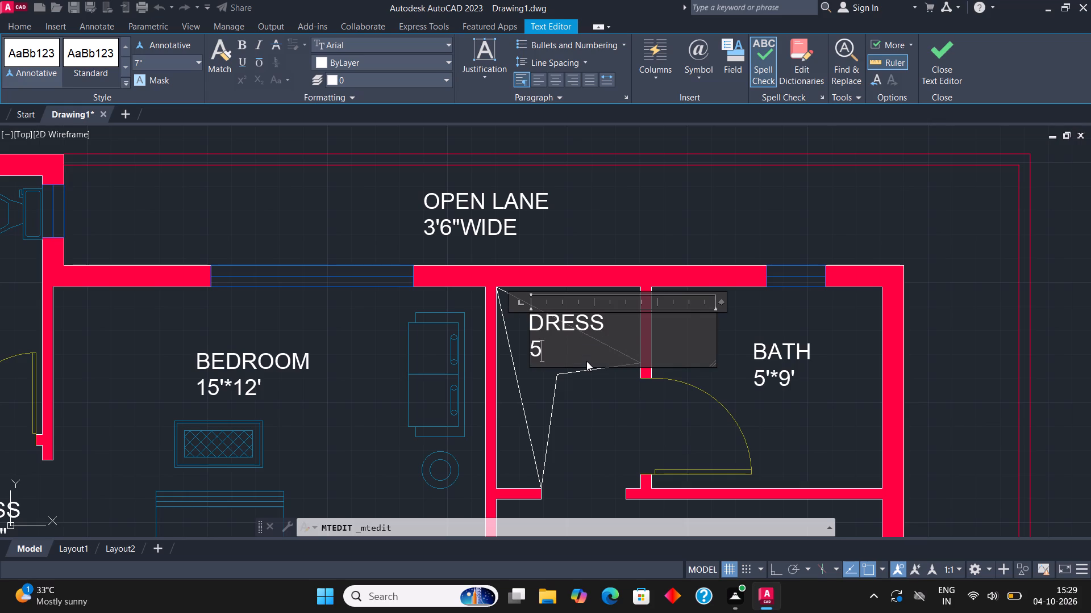
text('*7')
click(952, 43)
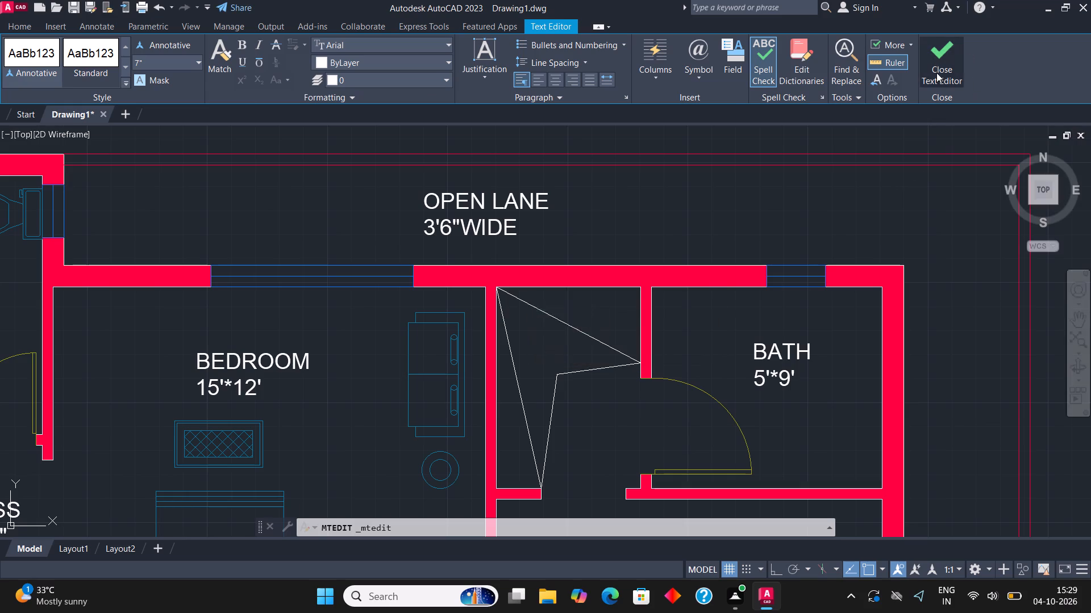
Set the size line of the BATH label in the northeast bathroom to 8'*6'.
scroll(557, 368, down, 2)
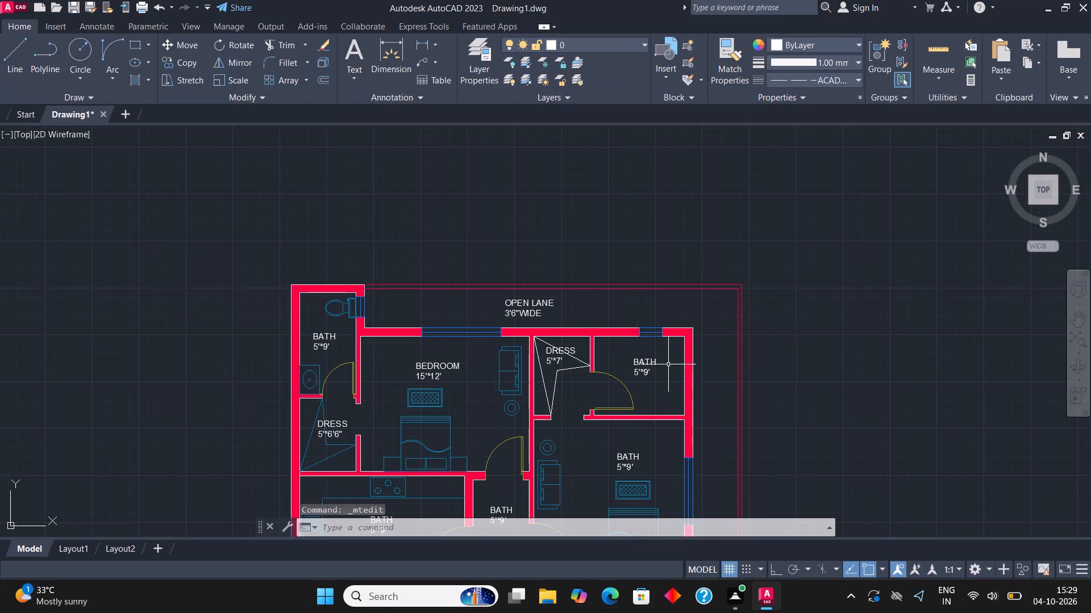
scroll(643, 385, up, 3)
middle_drag(636, 349, 613, 402)
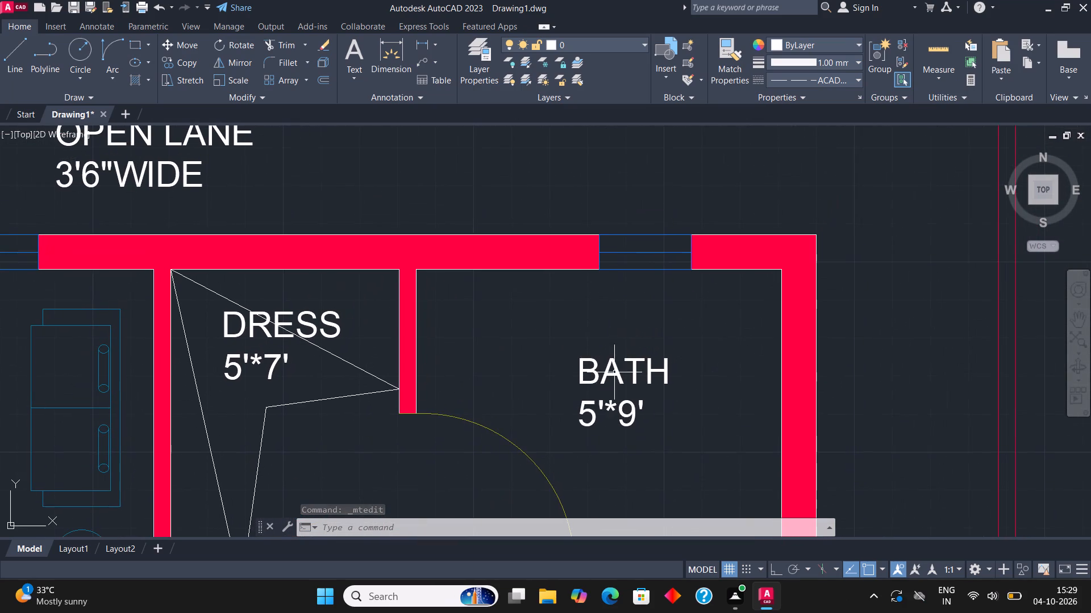
click(613, 364)
right_click(612, 365)
click(688, 214)
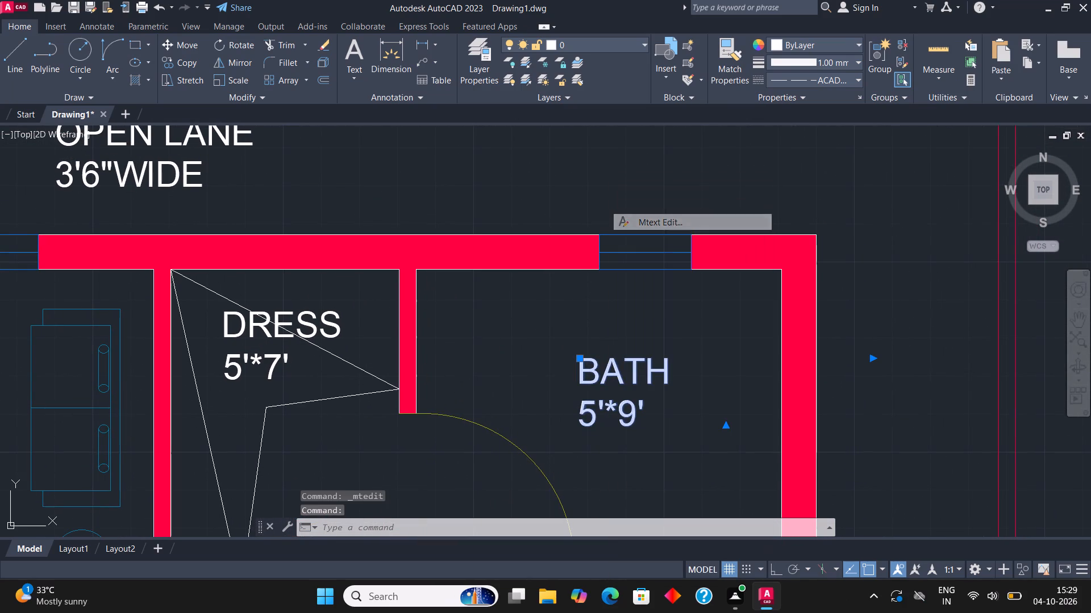
click(644, 415)
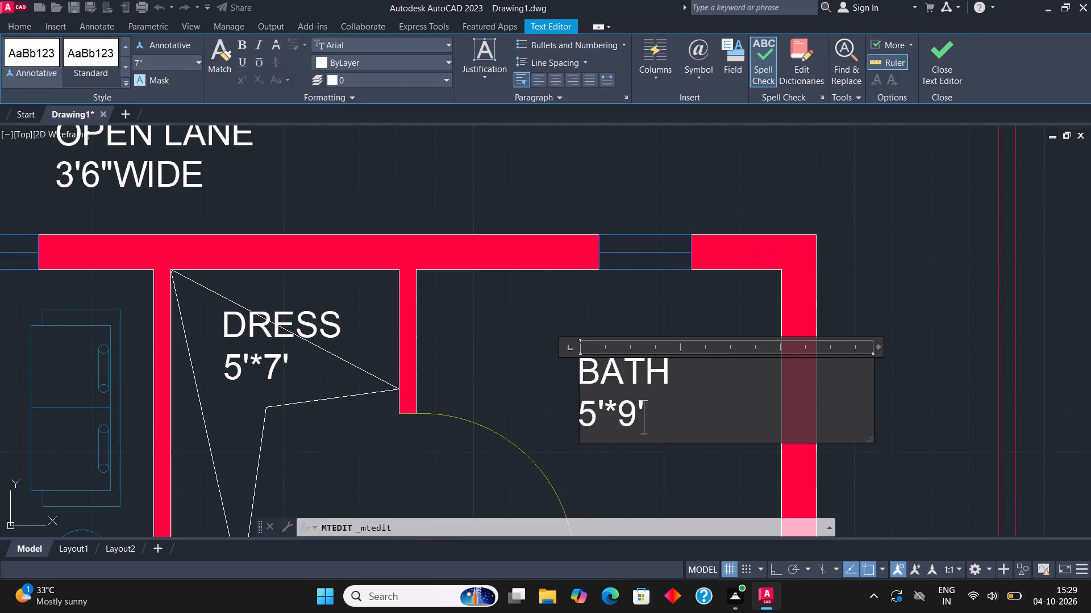
key(BackSpace)
key(BackSpace)
key(BackSpace)
key(BackSpace)
key(BackSpace)
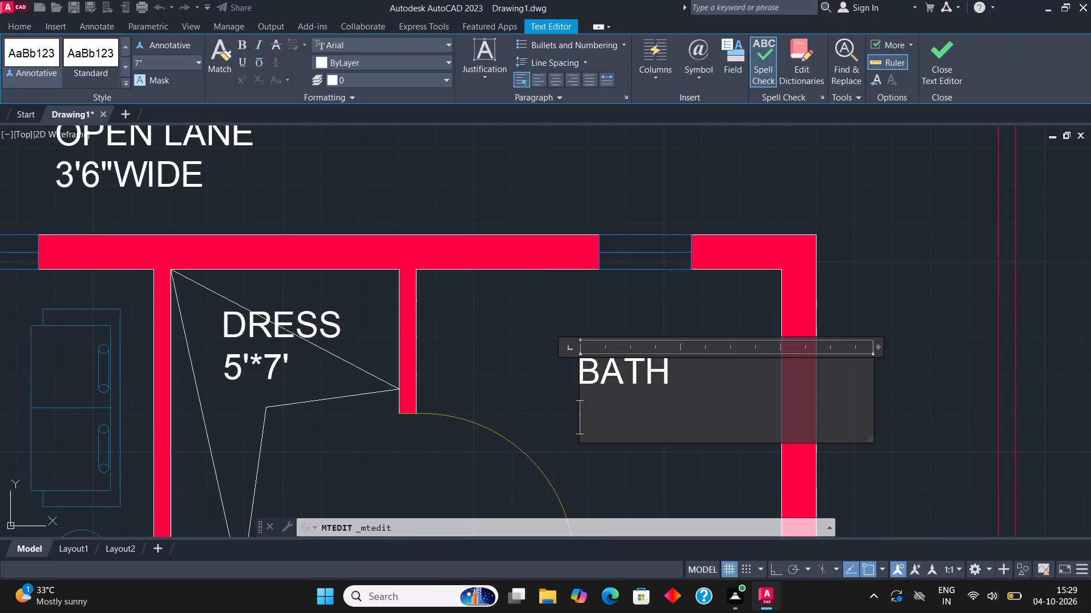
text(8'*6')
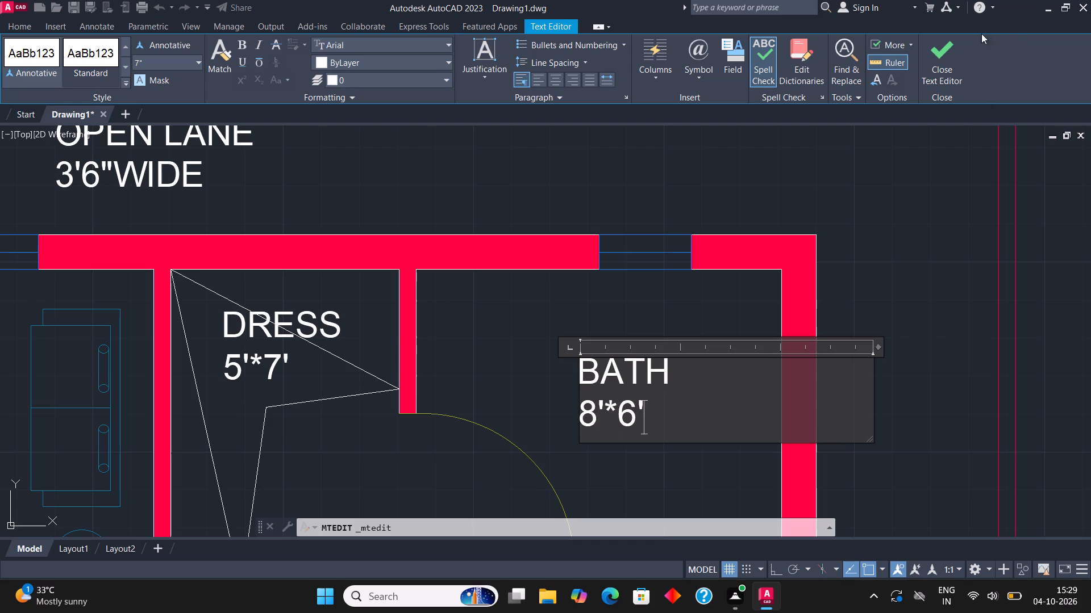
click(938, 61)
Change the label in the bedroom south of the northeast bath to BEDROOM, with the size 13'4.5"*14' on the second line.
scroll(642, 330, down, 2)
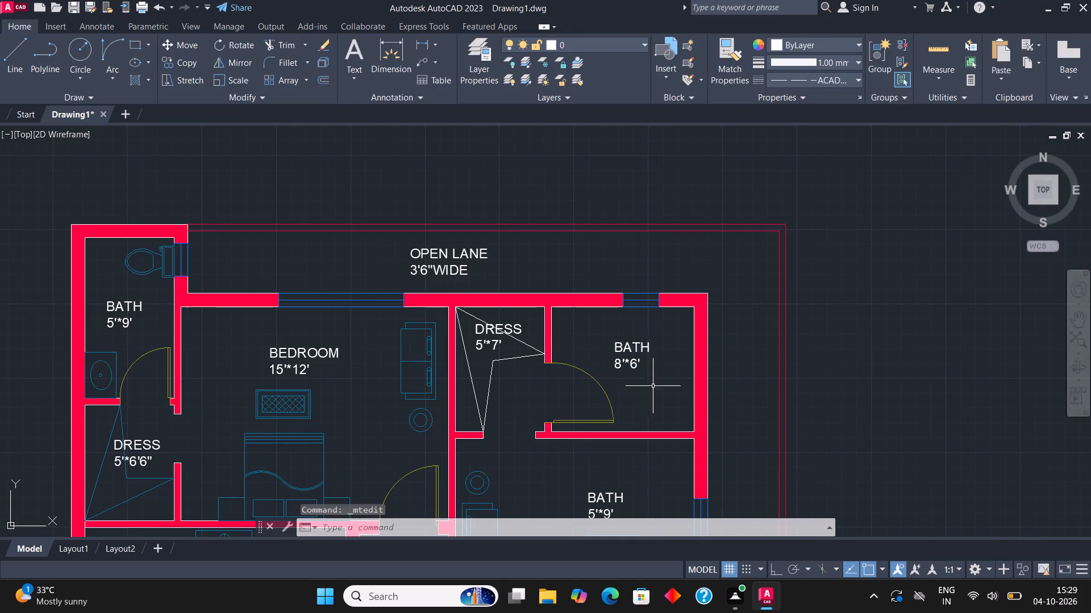
middle_drag(671, 354, 677, 225)
scroll(610, 368, up, 2)
click(601, 370)
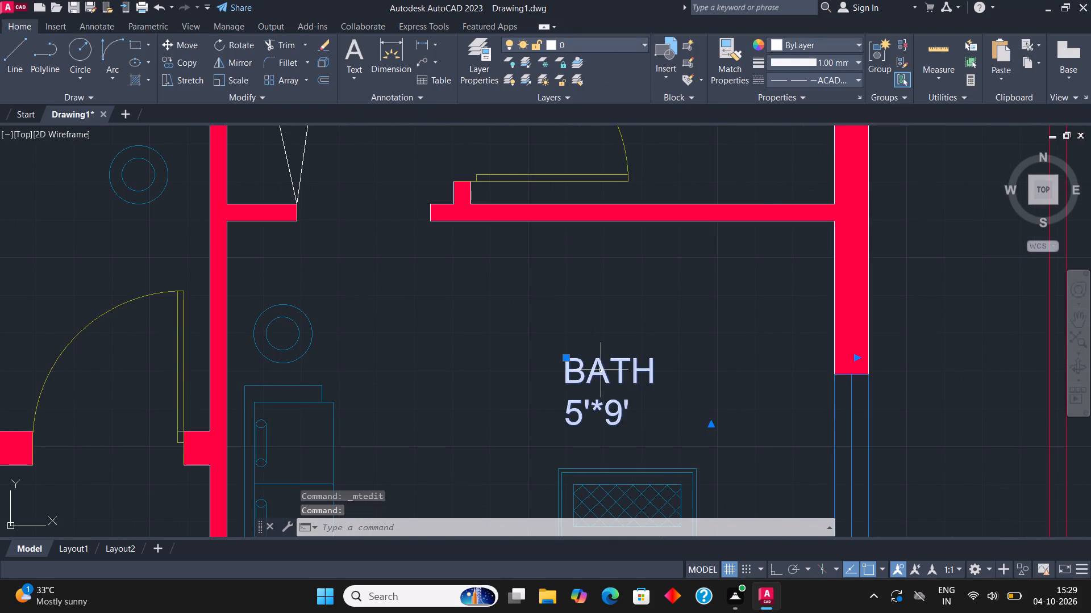
right_click(600, 370)
click(677, 225)
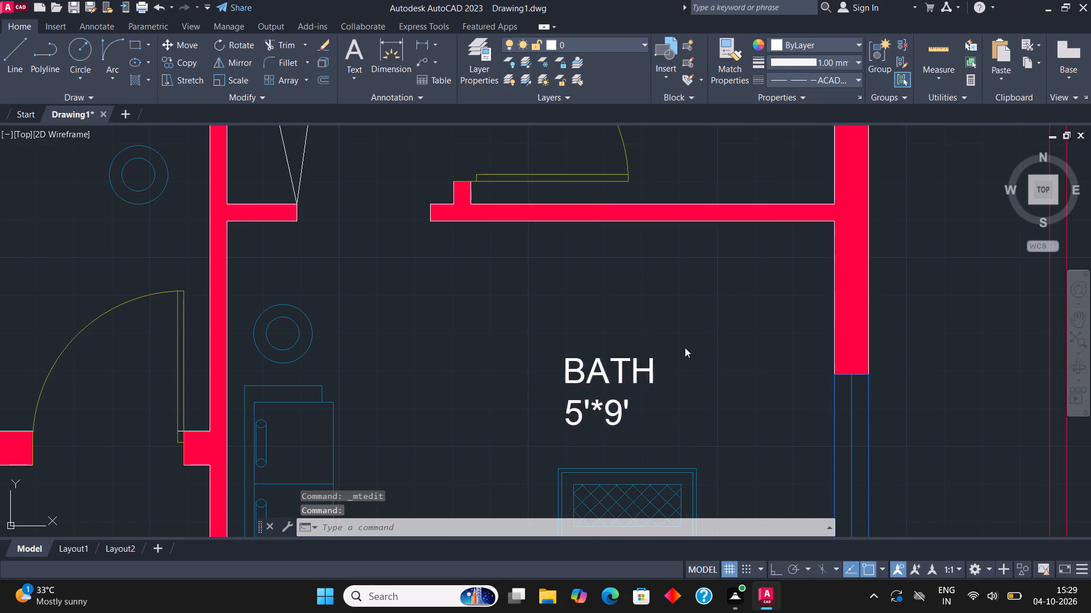
click(653, 427)
key(BackSpace)
key(BackSpace)
key(BackSpace)
key(BackSpace)
key(BackSpace)
key(BackSpace)
key(BackSpace)
key(BackSpace)
key(BackSpace)
key(BackSpace)
key(BackSpace)
key(BackSpace)
key(BackSpace)
key(BackSpace)
key(BackSpace)
key(BackSpace)
key(BackSpace)
key(BackSpace)
key(BackSpace)
key(BackSpace)
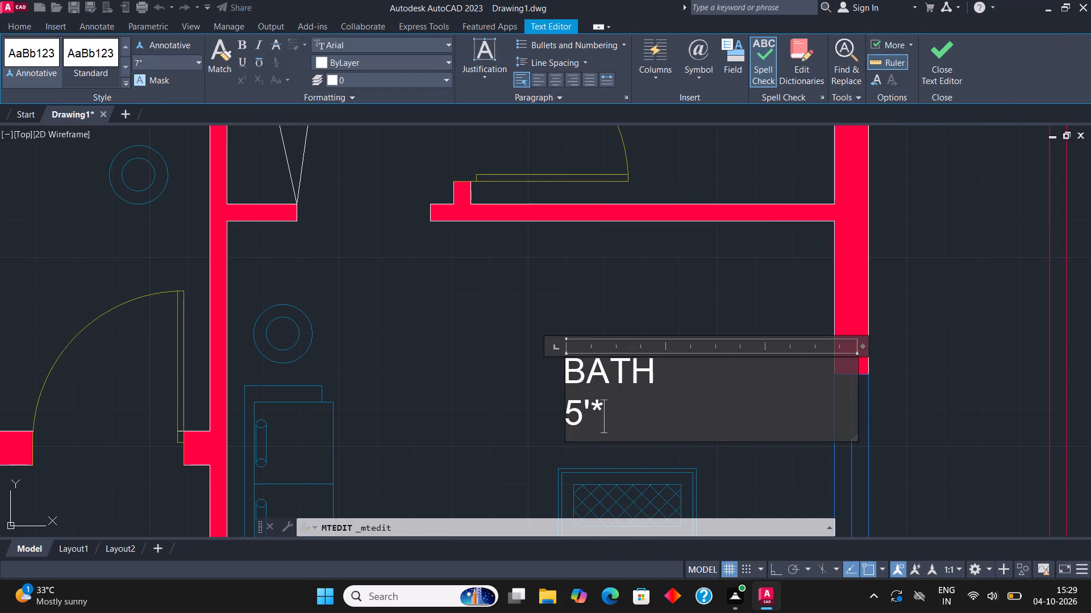
text(BEDROOM)
key(Return)
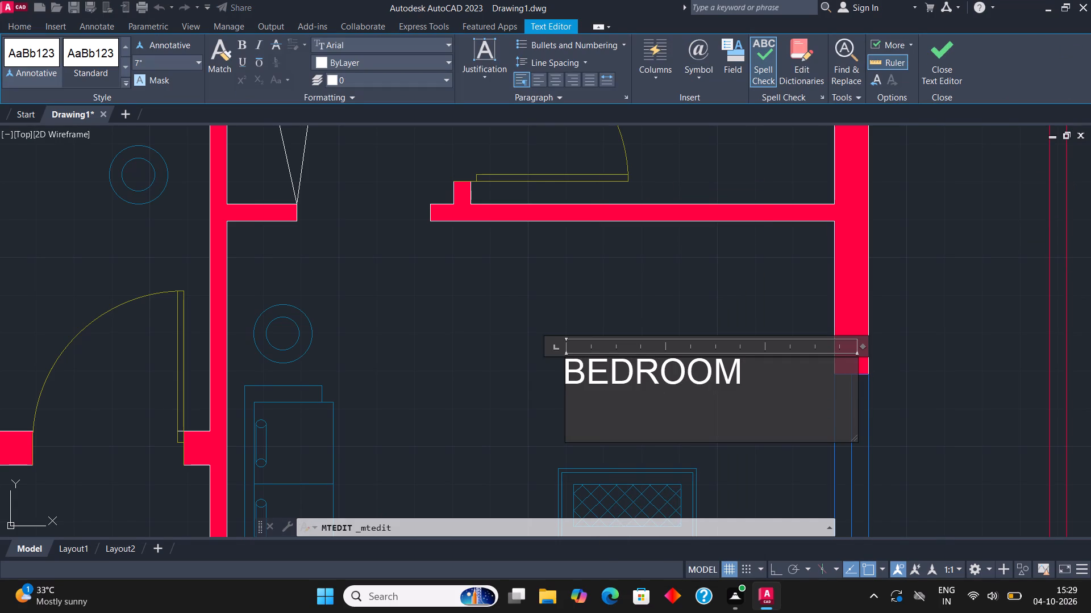
text(12)
key(BackSpace)
key(3)
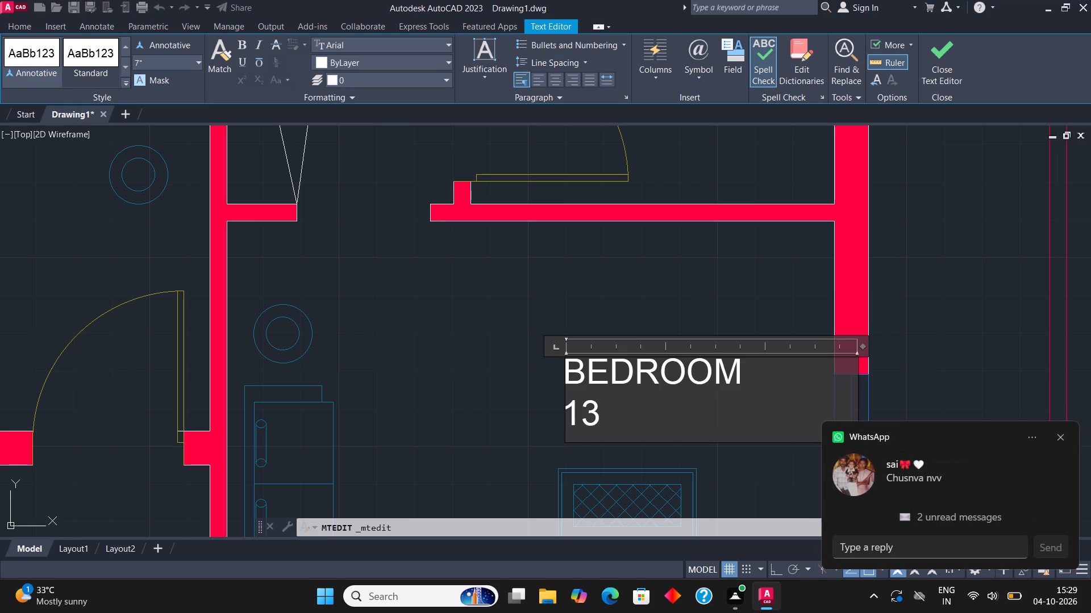
key(apostrophe)
key(1)
key(BackSpace)
text(4.5"*)
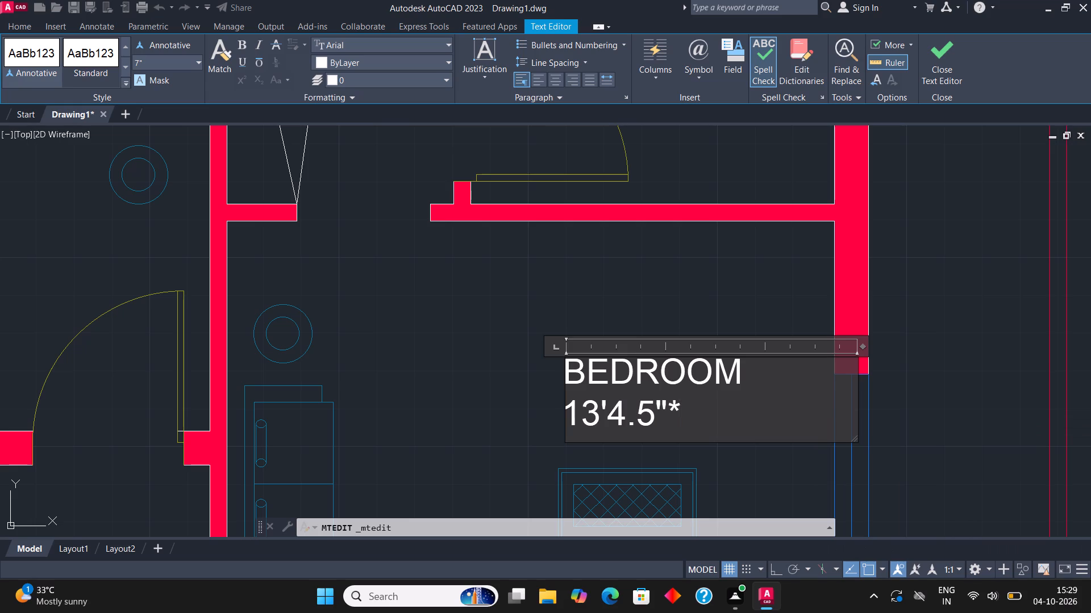
text(14')
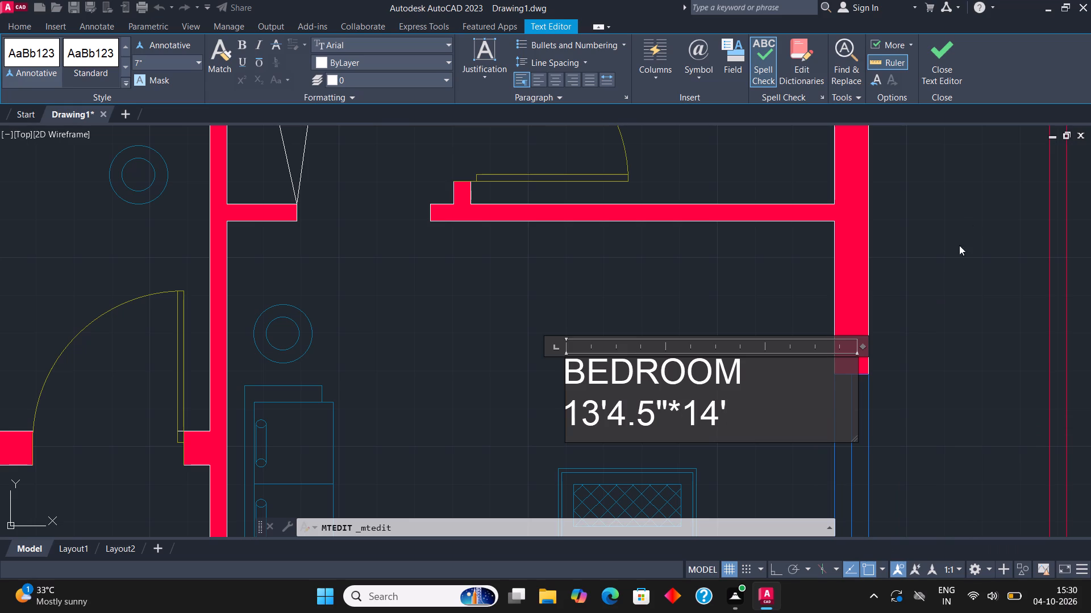
click(939, 52)
Change the label in the passage between the kitchen and the east bedroom to LOBBY, with 5' W on the second line.
scroll(788, 276, down, 2)
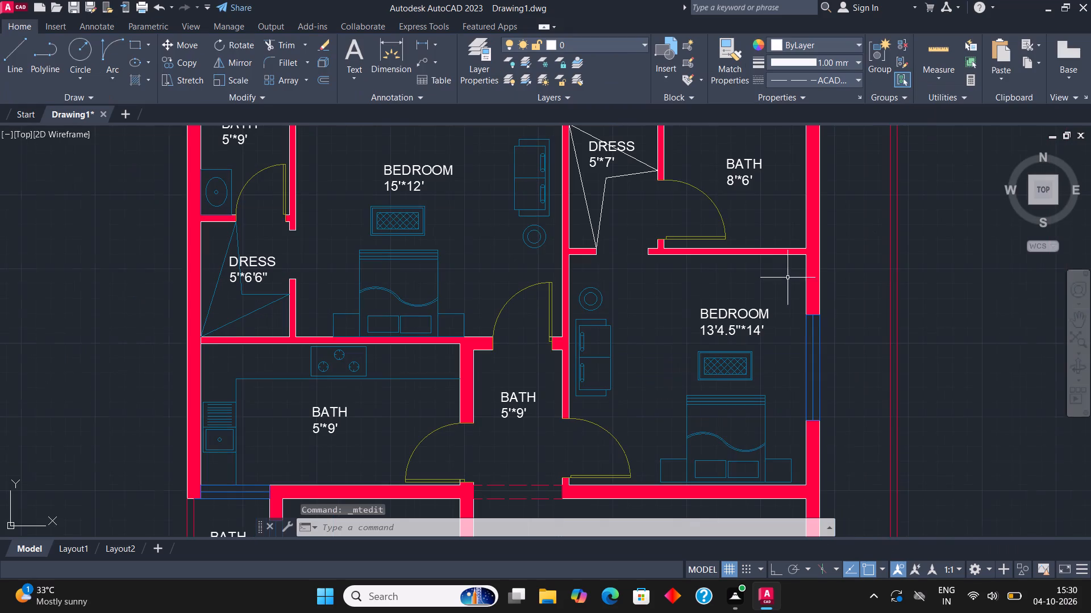
middle_drag(664, 314, 757, 263)
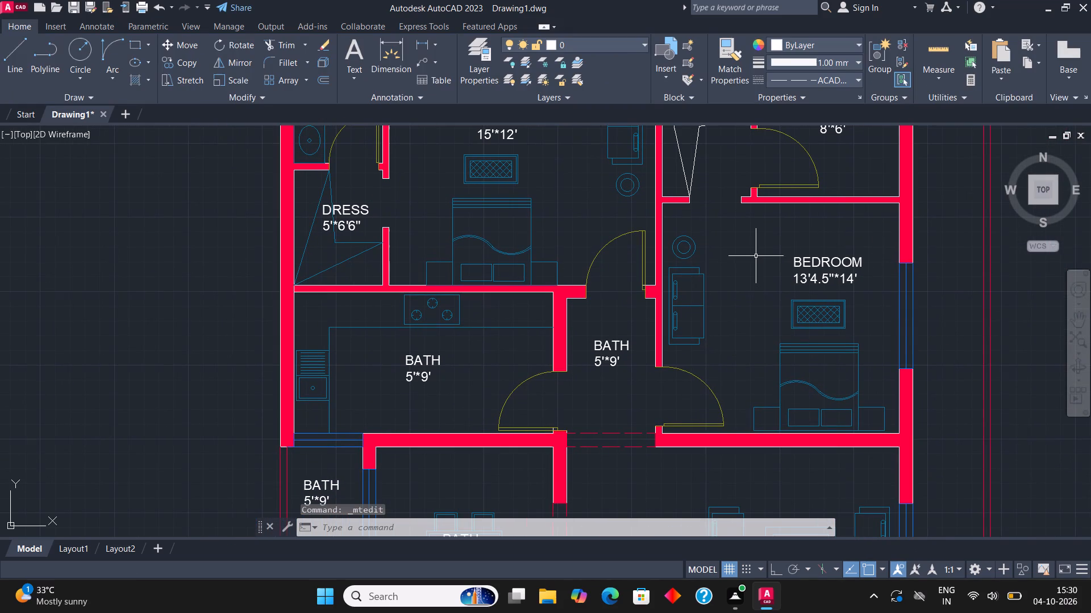
scroll(623, 352, up, 2)
click(602, 322)
click(598, 341)
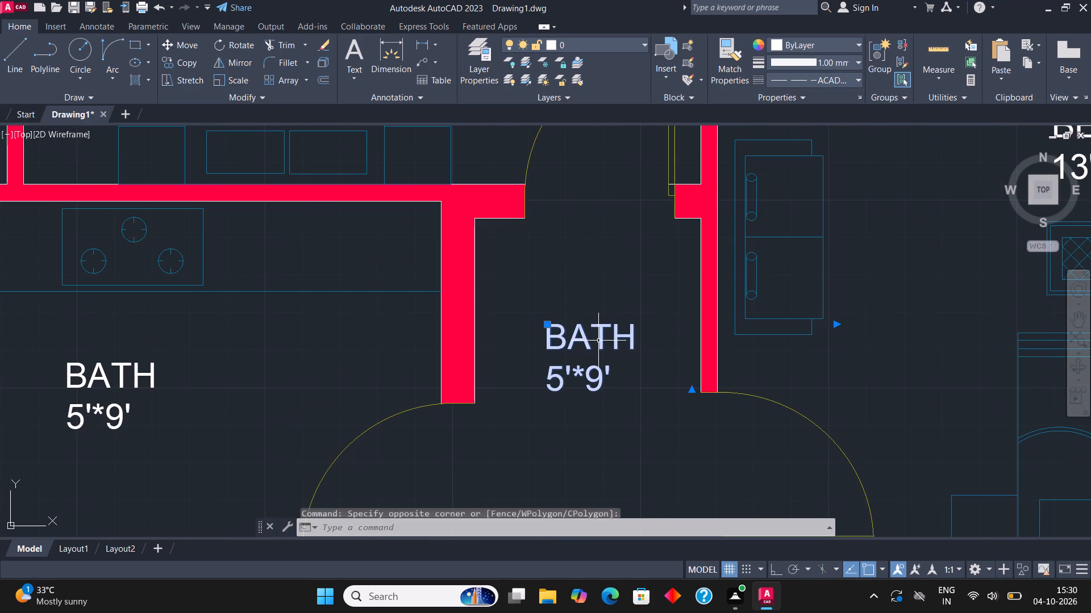
right_click(598, 341)
click(674, 226)
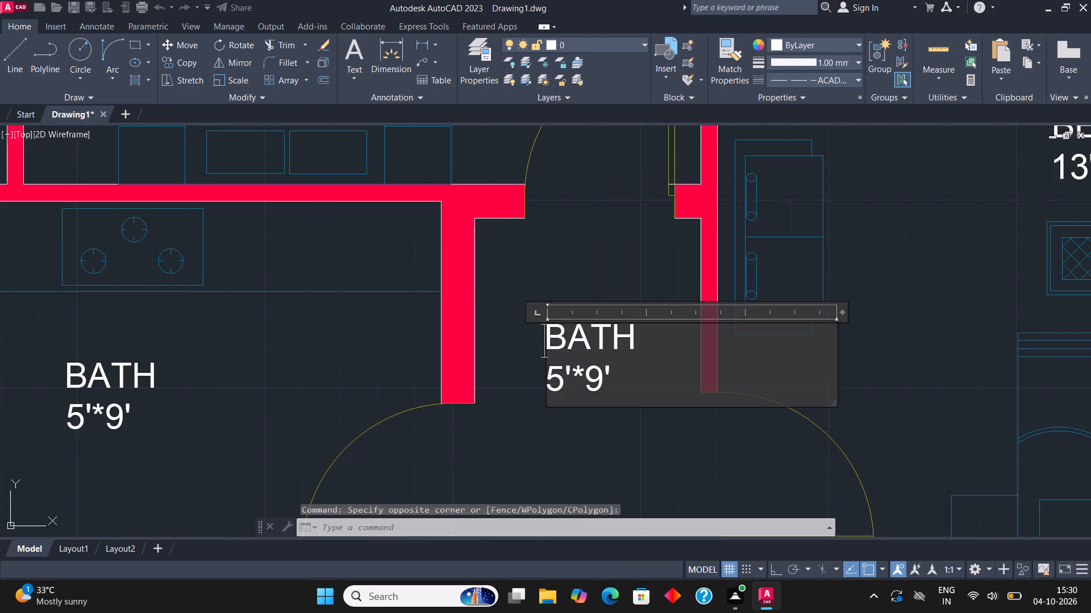
click(625, 372)
key(BackSpace)
key(BackSpace)
key(BackSpace)
key(BackSpace)
key(BackSpace)
key(BackSpace)
key(BackSpace)
key(BackSpace)
key(BackSpace)
key(BackSpace)
key(BackSpace)
key(BackSpace)
key(BackSpace)
key(BackSpace)
key(BackSpace)
key(BackSpace)
key(BackSpace)
key(BackSpace)
key(BackSpace)
key(BackSpace)
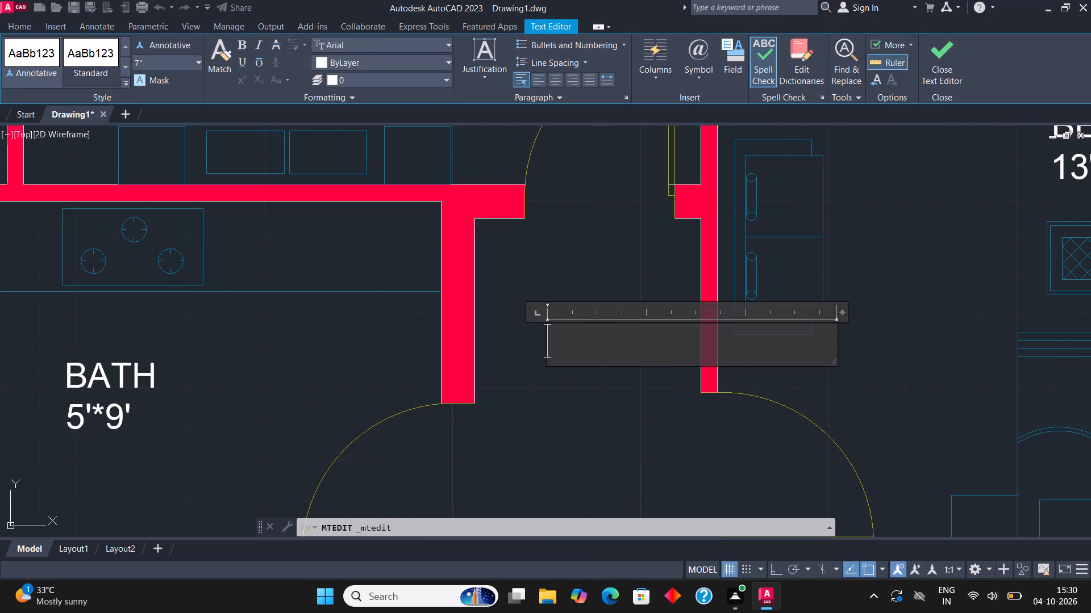
text(LOBBY)
key(Return)
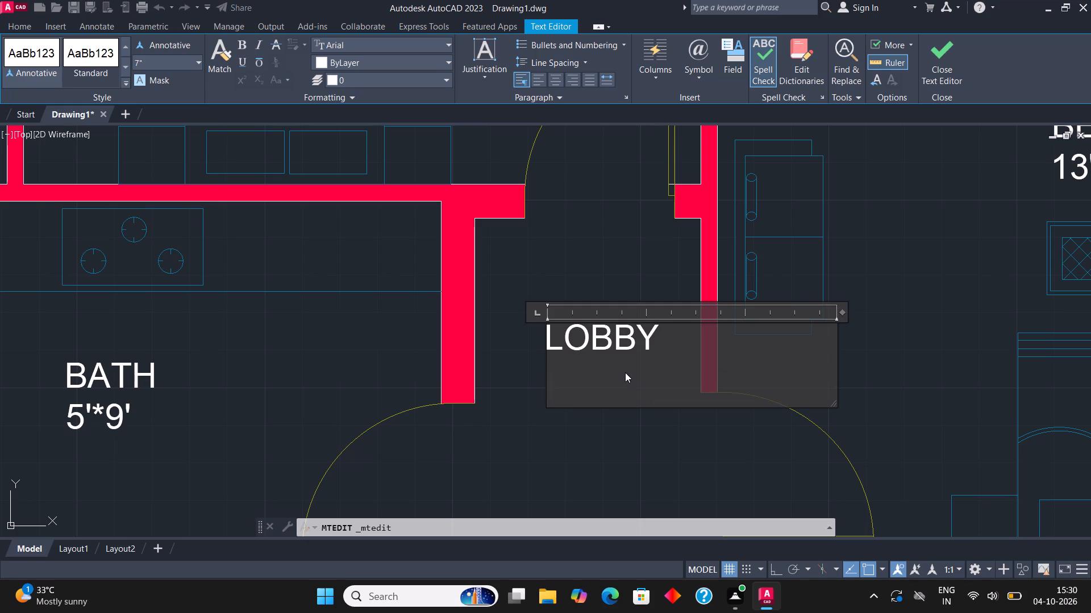
text(5' W)
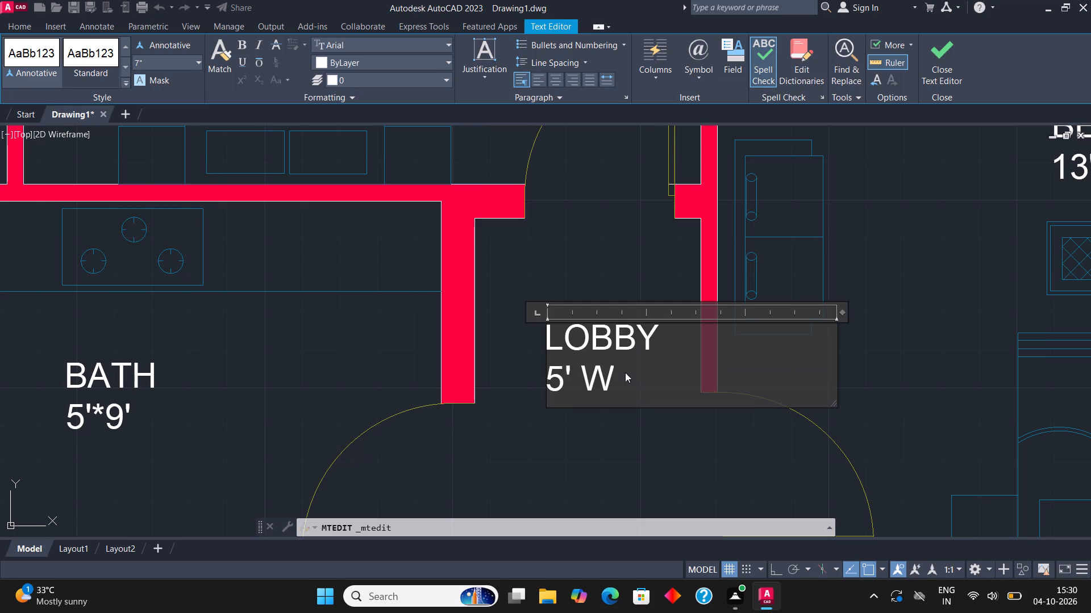
click(934, 58)
Change the BATH label in the kitchen west of the lobby to KITCHEN, with the size 14'7.5"*8' on the second line.
scroll(716, 318, down, 1)
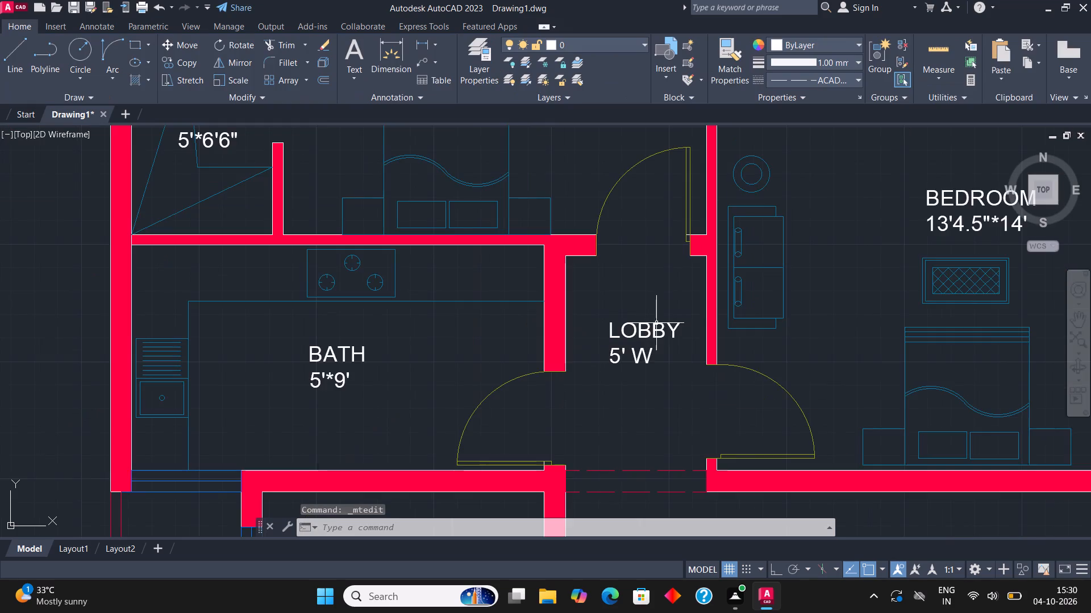
middle_drag(644, 329, 803, 324)
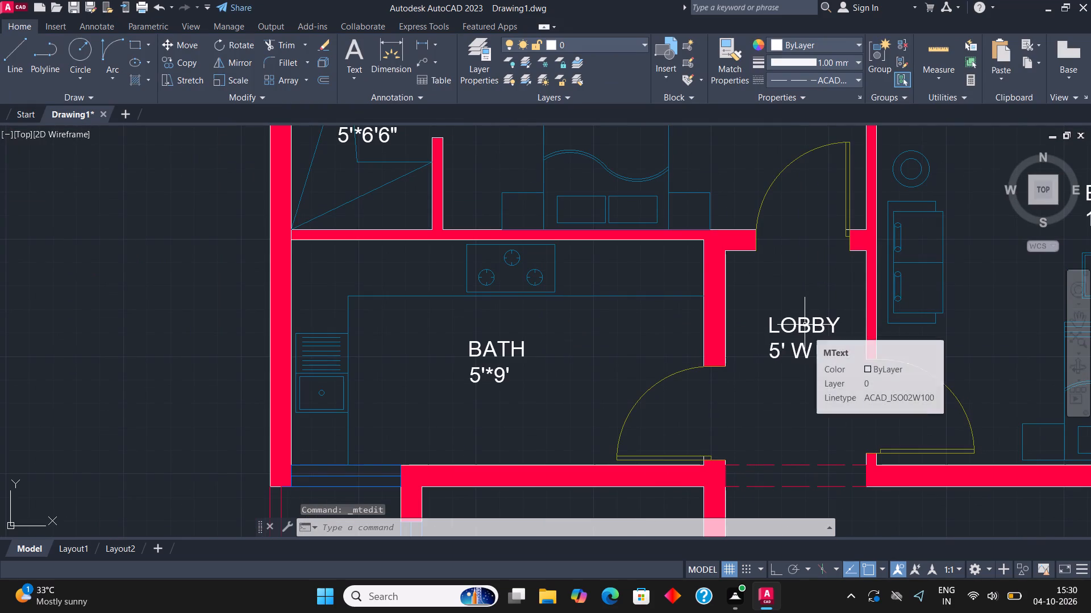
click(508, 346)
click(503, 341)
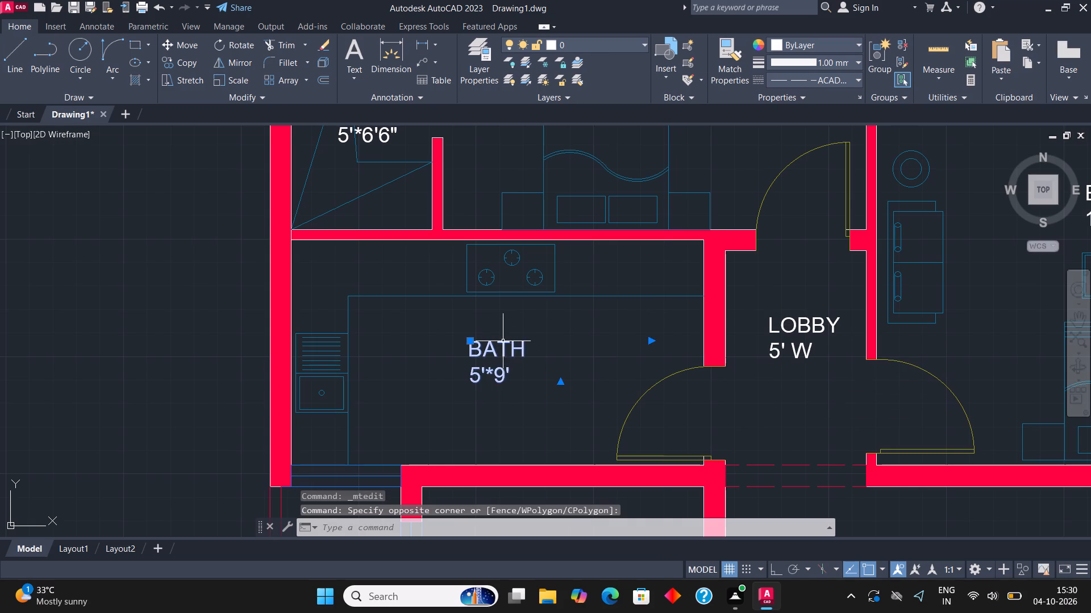
right_click(502, 341)
click(585, 222)
click(536, 377)
key(BackSpace)
key(BackSpace)
key(BackSpace)
key(BackSpace)
key(BackSpace)
key(BackSpace)
key(BackSpace)
key(BackSpace)
key(BackSpace)
key(BackSpace)
key(BackSpace)
key(BackSpace)
key(BackSpace)
key(BackSpace)
key(BackSpace)
key(BackSpace)
key(BackSpace)
key(BackSpace)
key(BackSpace)
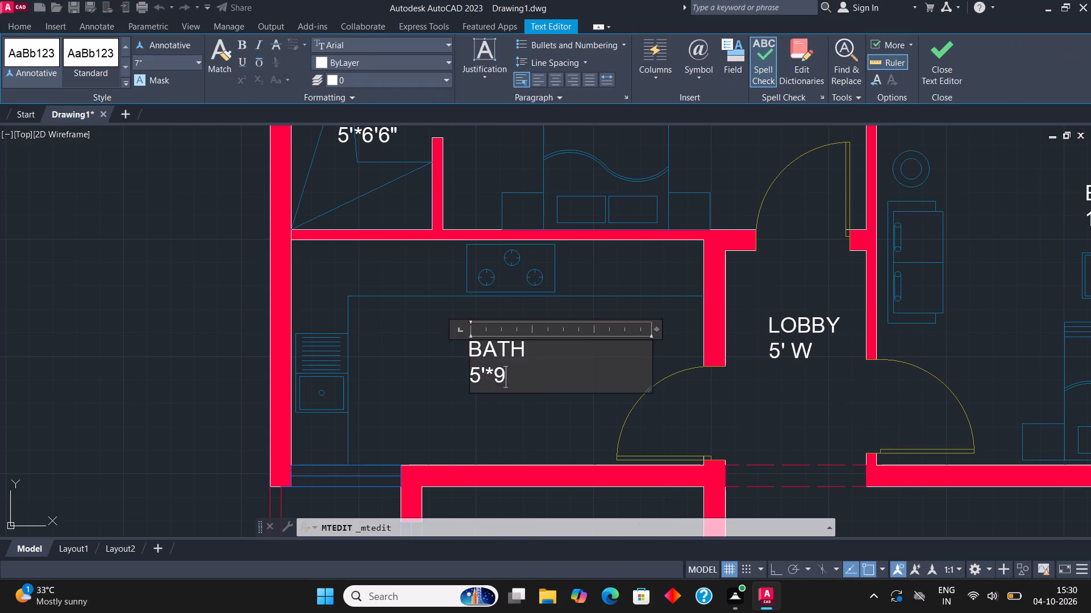
text(KITCHEN)
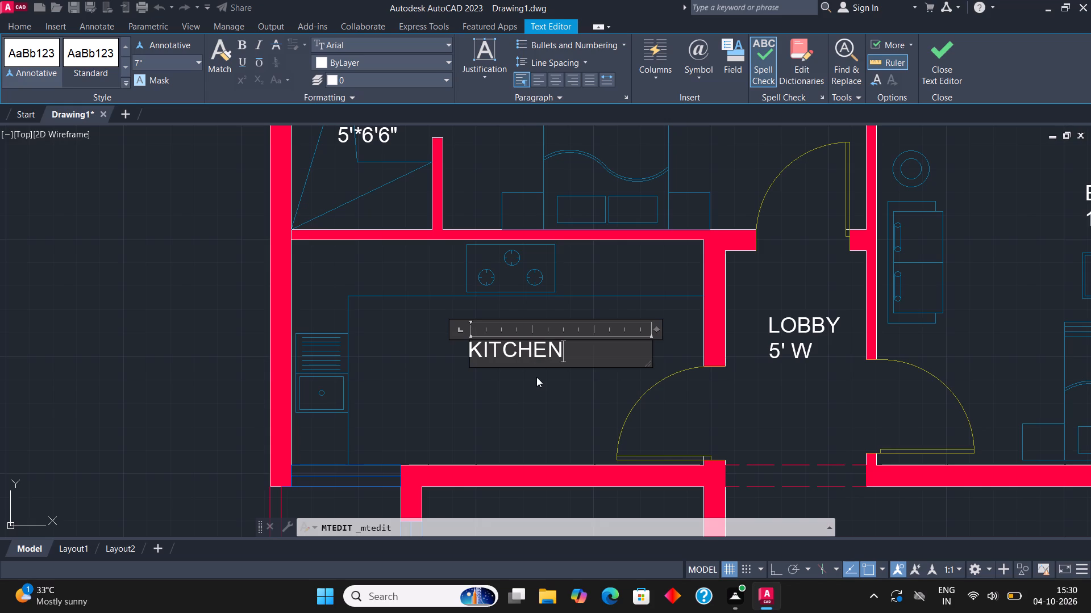
key(Return)
text(14')
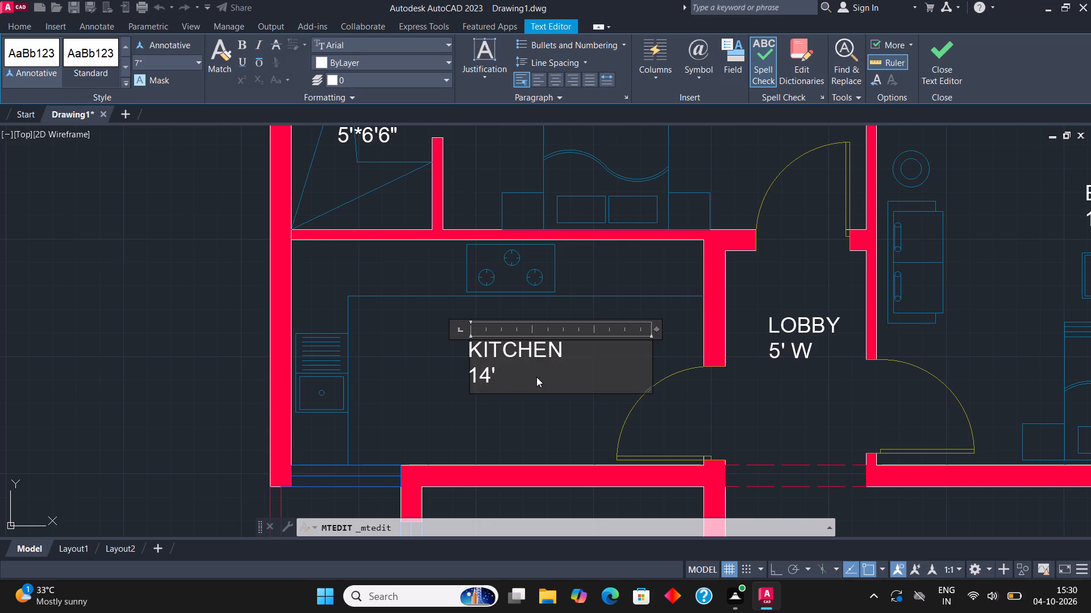
text(7.5")
text(*8')
click(935, 43)
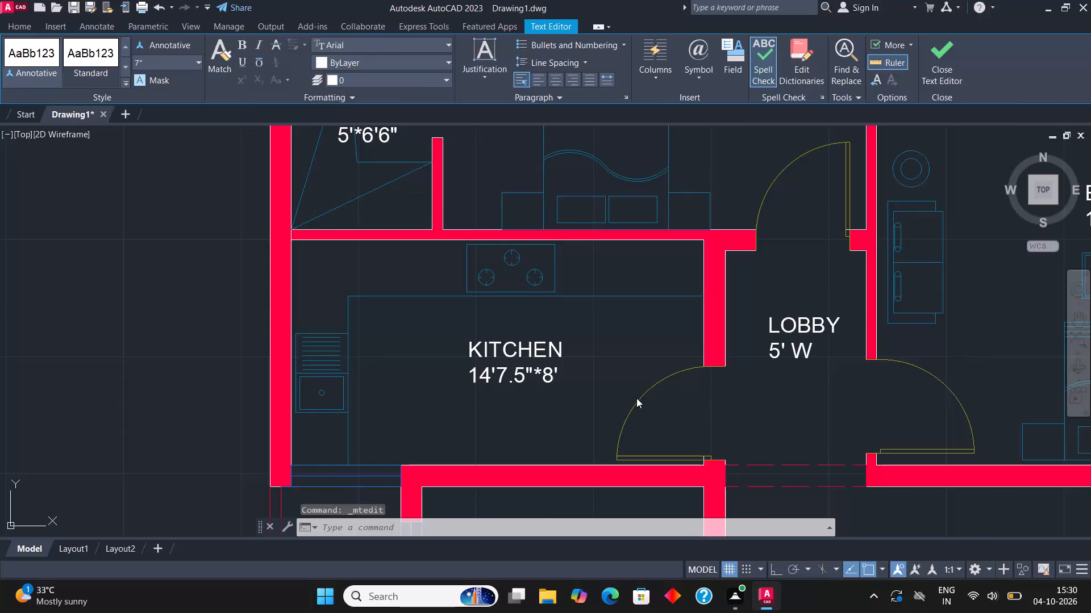
Change the BATH label in the small space directly south of the kitchen sink to OPEN, with the size 4'3"*7' on the second line.
scroll(588, 379, down, 2)
middle_drag(638, 367, 582, 199)
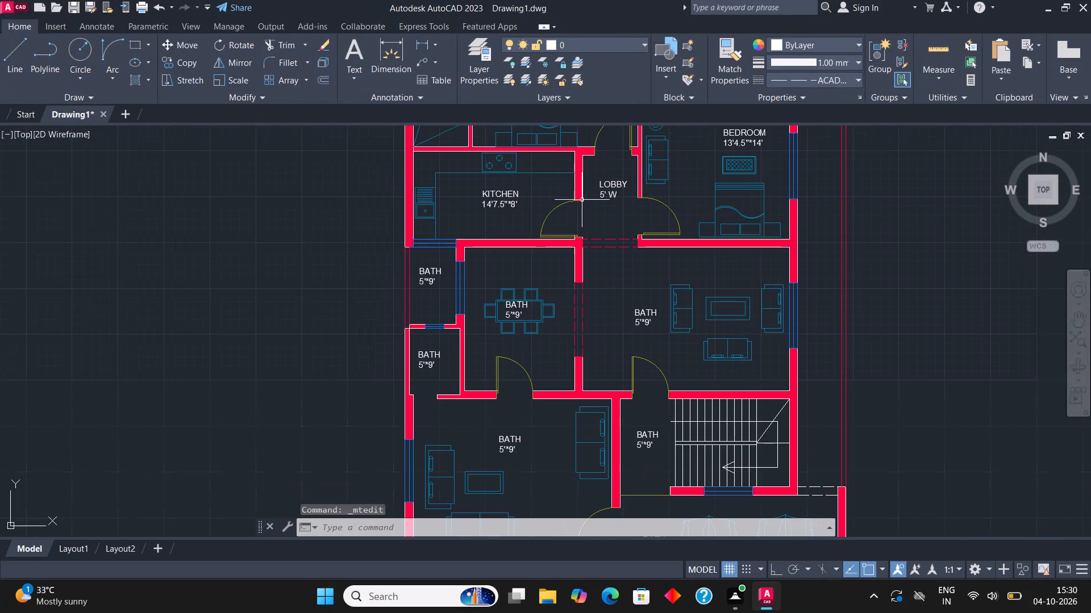
middle_drag(425, 322, 457, 380)
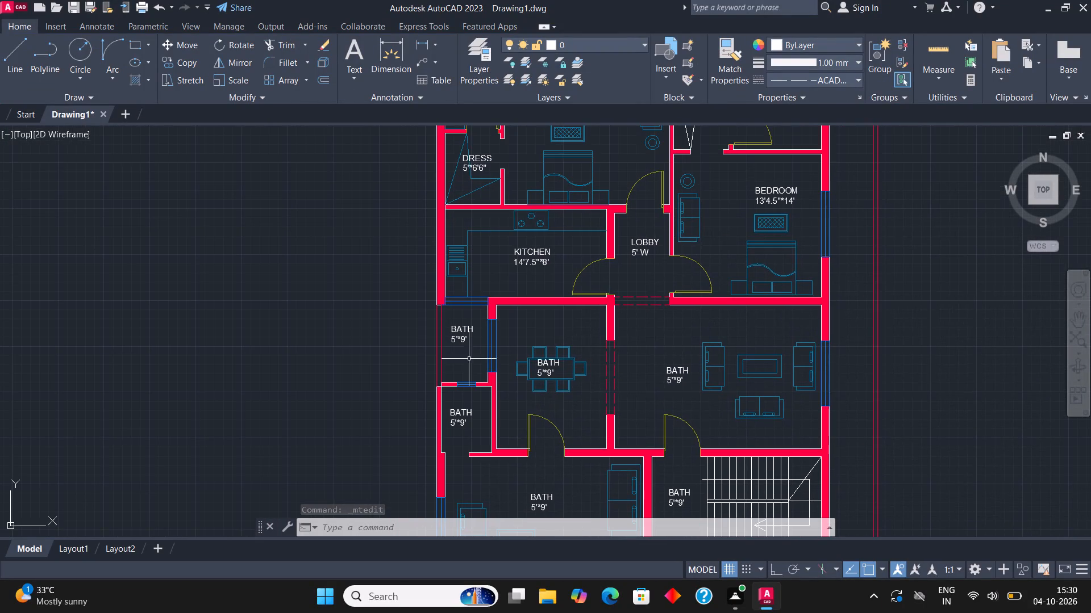
scroll(469, 351, up, 2)
middle_drag(463, 310, 470, 404)
click(448, 396)
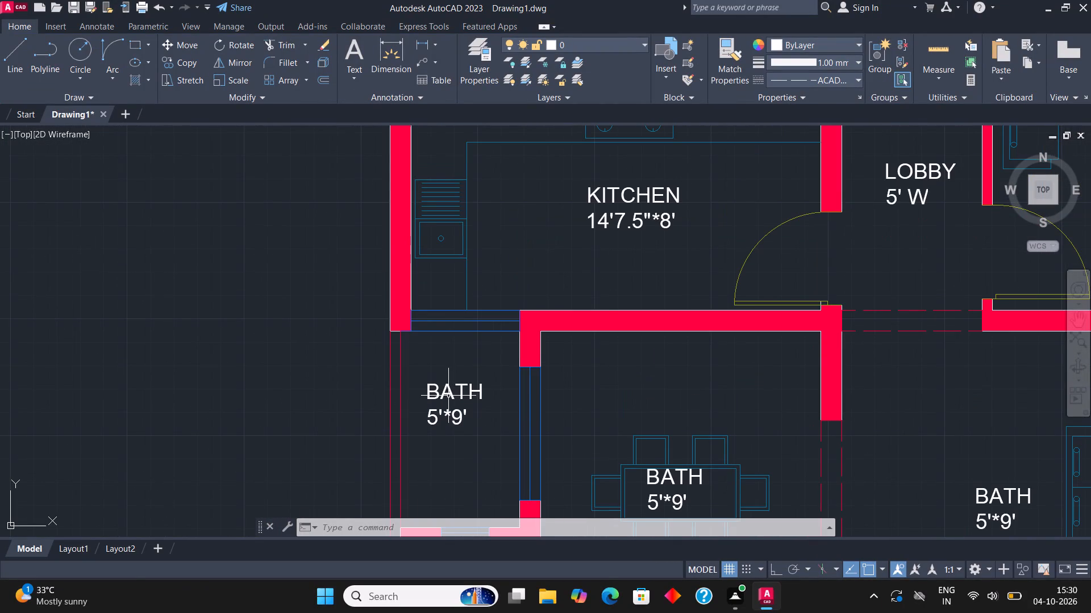
right_click(448, 396)
click(518, 224)
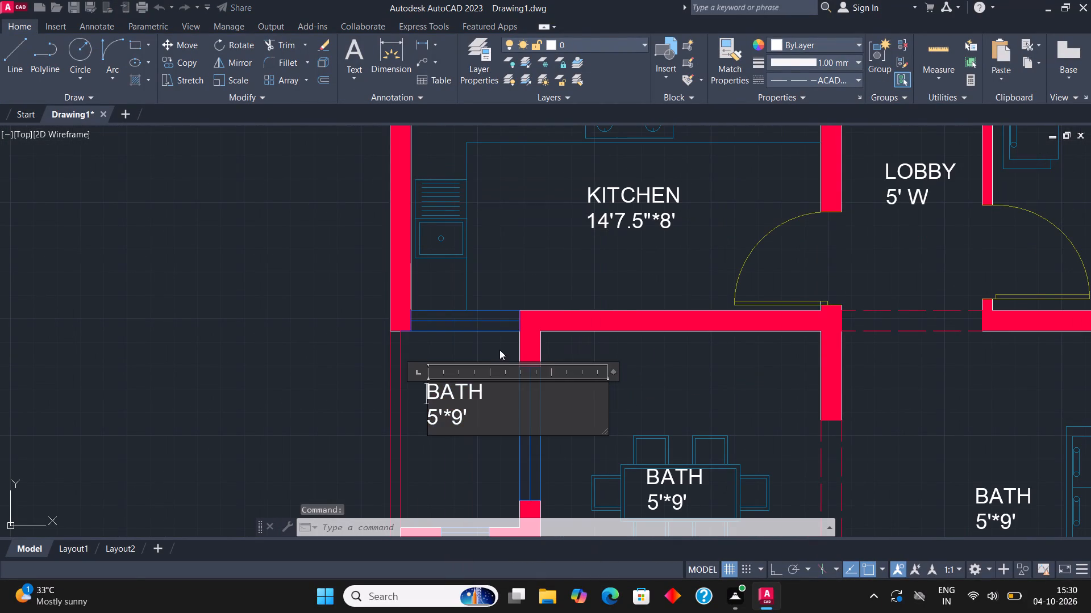
click(485, 418)
key(BackSpace)
key(BackSpace)
key(BackSpace)
key(BackSpace)
key(BackSpace)
key(BackSpace)
key(BackSpace)
key(BackSpace)
key(BackSpace)
key(BackSpace)
key(BackSpace)
key(BackSpace)
key(BackSpace)
key(BackSpace)
key(BackSpace)
key(BackSpace)
key(BackSpace)
key(BackSpace)
key(BackSpace)
key(BackSpace)
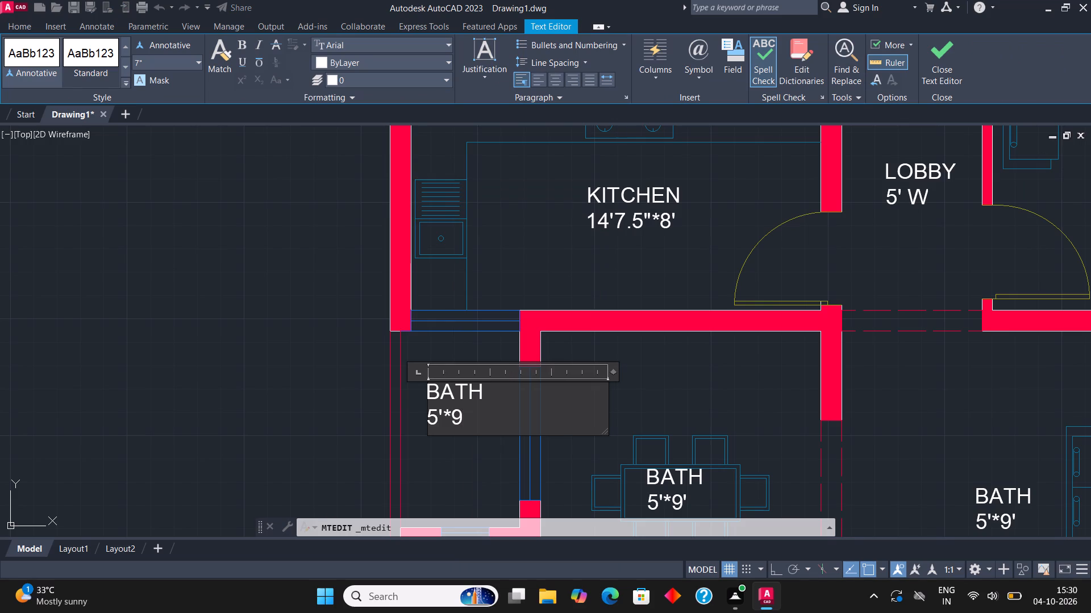
text(OPEN)
key(Return)
text(4'3)
text("*7')
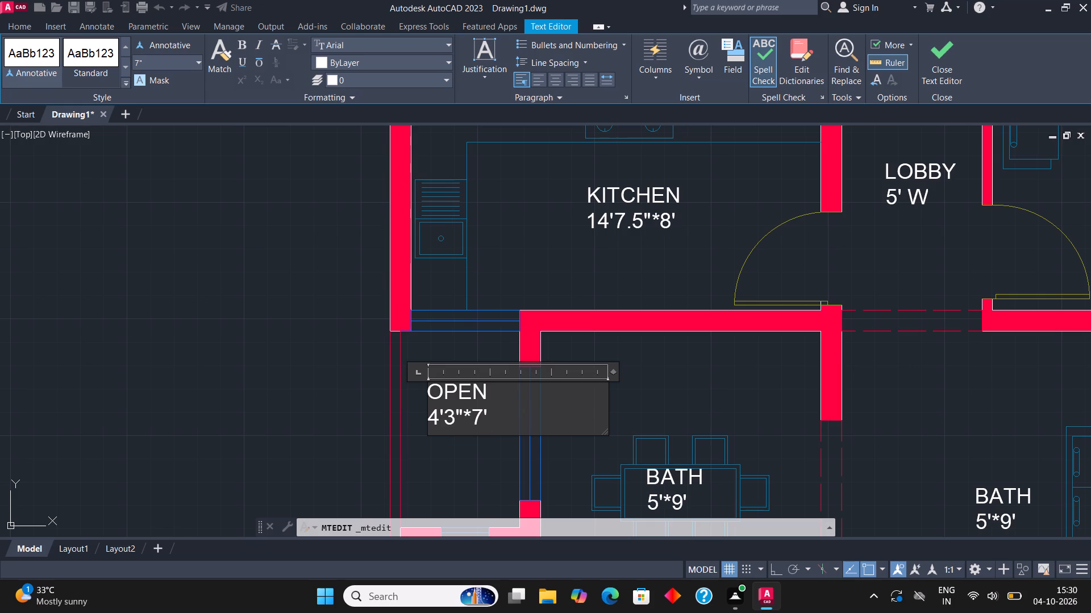
click(939, 56)
Change the BATH label in the small room south of the OPEN space to PWD, with the size 4'7.5"*6' on the second line.
scroll(669, 263, down, 1)
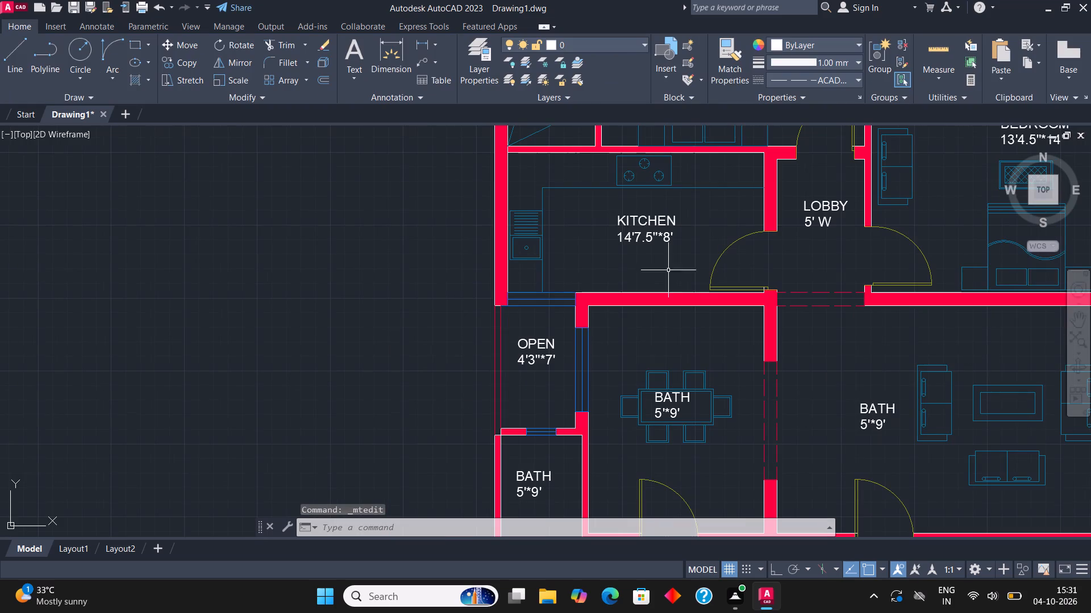
middle_drag(613, 322, 618, 199)
scroll(514, 356, up, 1)
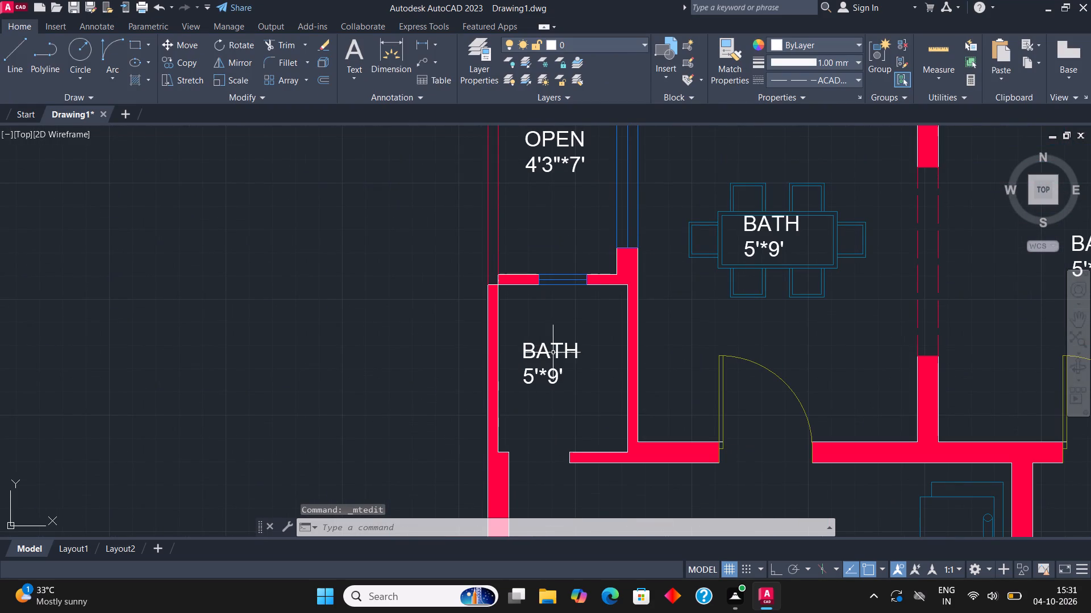
click(548, 356)
right_click(548, 356)
click(648, 220)
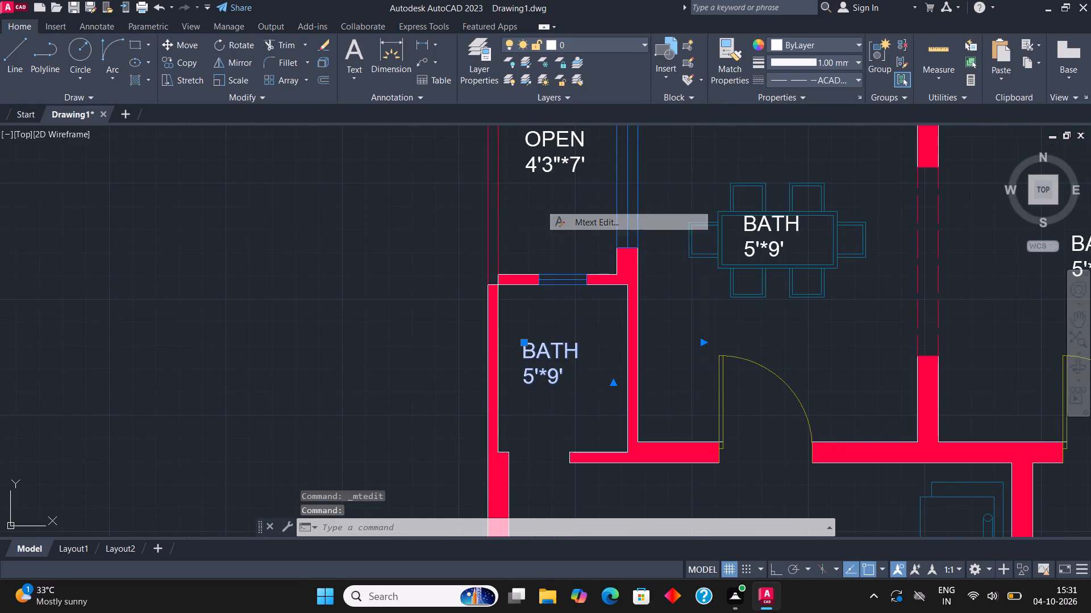
click(594, 378)
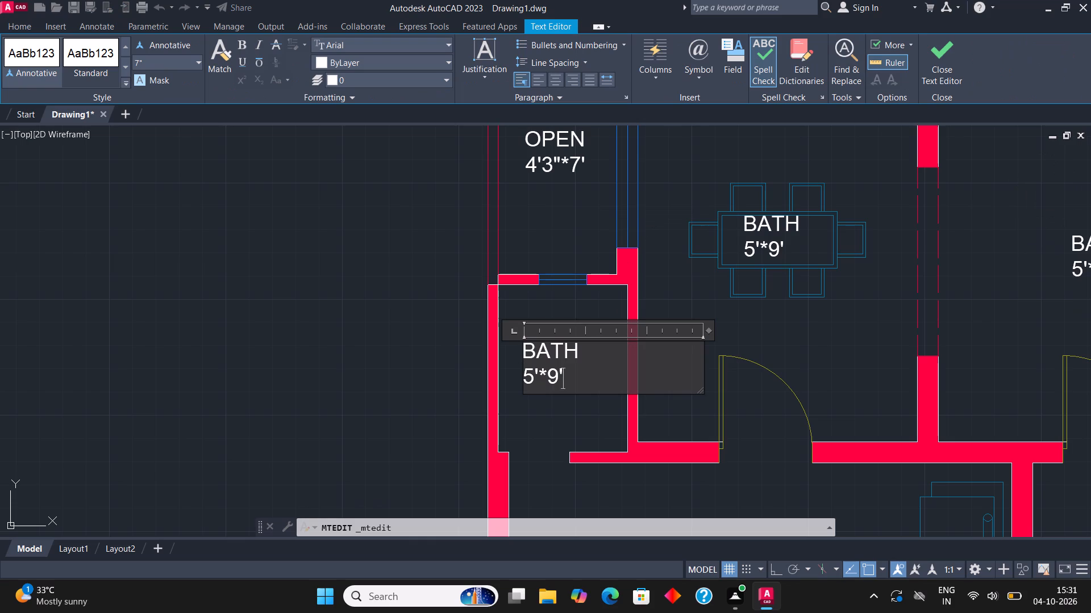
key(BackSpace)
key(BackSpace)
key(BackSpace)
key(BackSpace)
key(BackSpace)
key(BackSpace)
key(BackSpace)
key(BackSpace)
key(BackSpace)
key(BackSpace)
key(BackSpace)
key(BackSpace)
key(BackSpace)
key(BackSpace)
key(BackSpace)
key(BackSpace)
key(BackSpace)
key(BackSpace)
key(BackSpace)
key(BackSpace)
text(PWD)
key(Return)
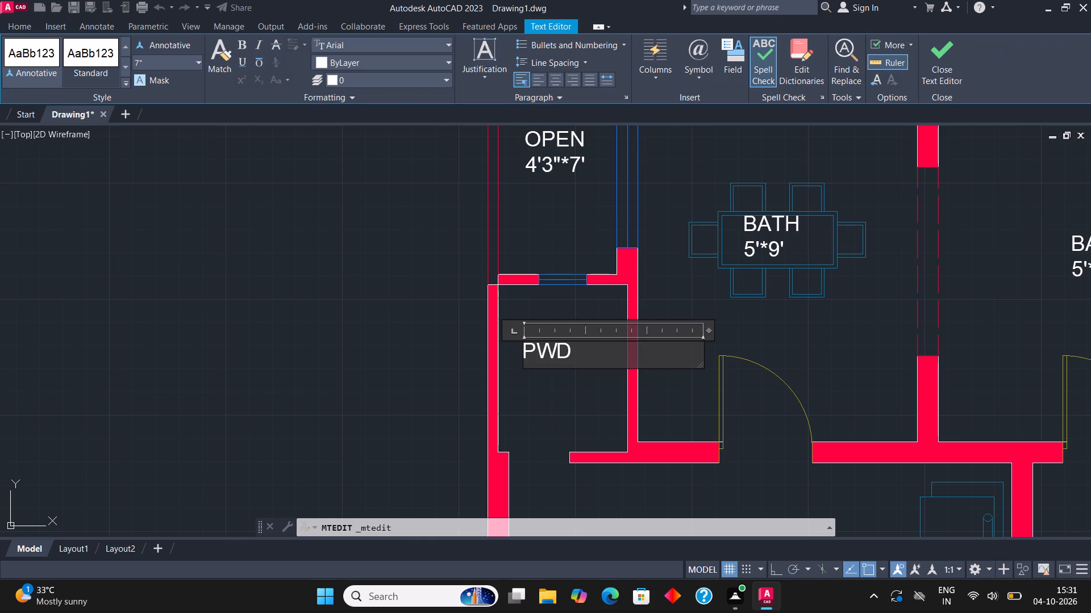
text(4')
text(7.5"*)
text(6')
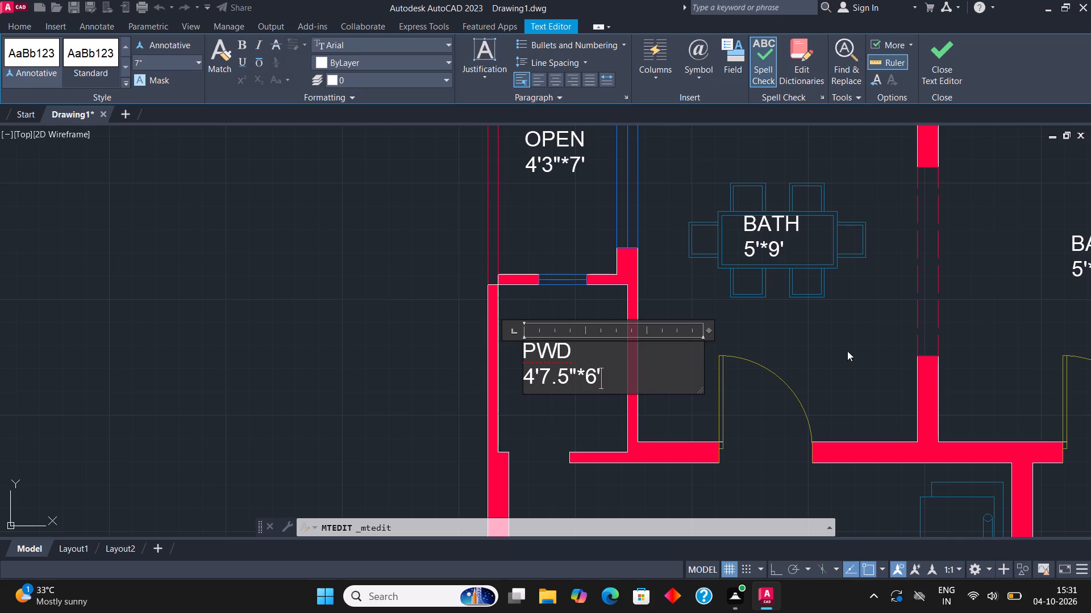
click(942, 51)
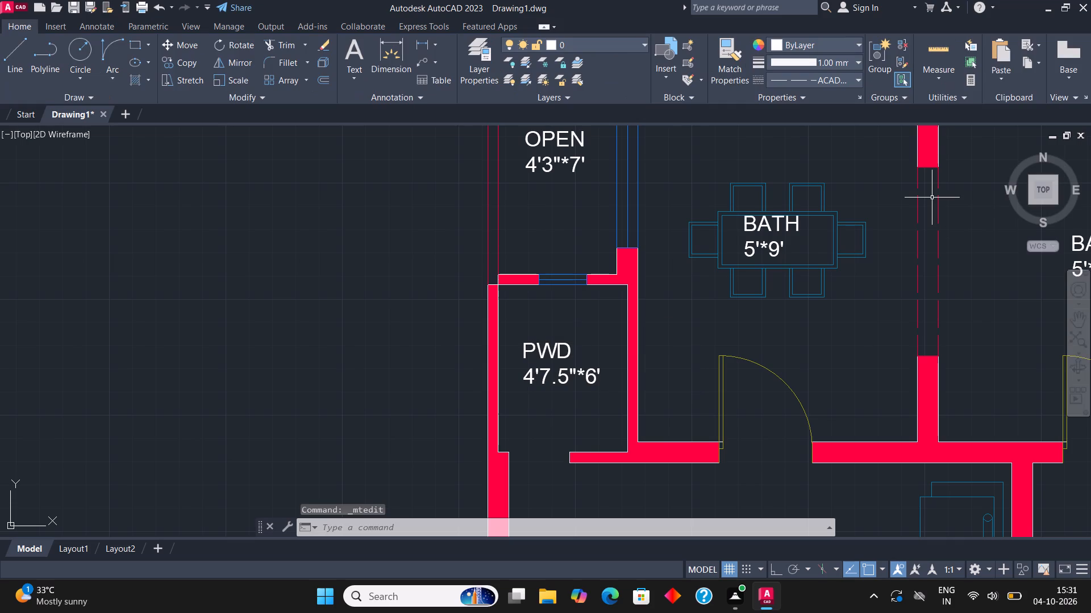
Change the BATH label over the six-seat dining table to DINING, with the size 10'*13' on the second line.
scroll(888, 203, down, 2)
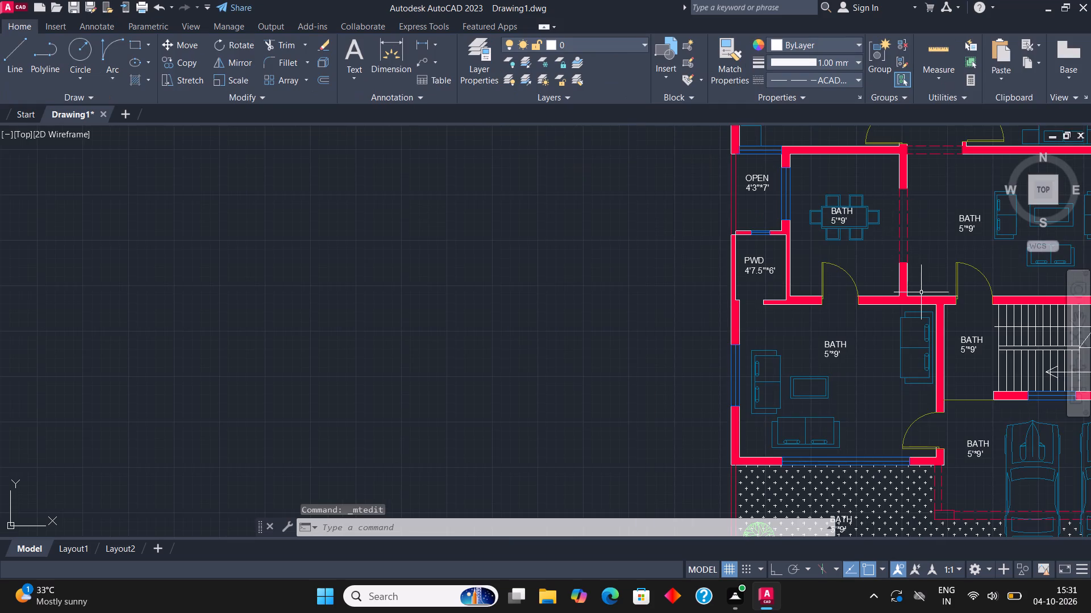
middle_drag(903, 286, 735, 293)
middle_drag(740, 346, 739, 388)
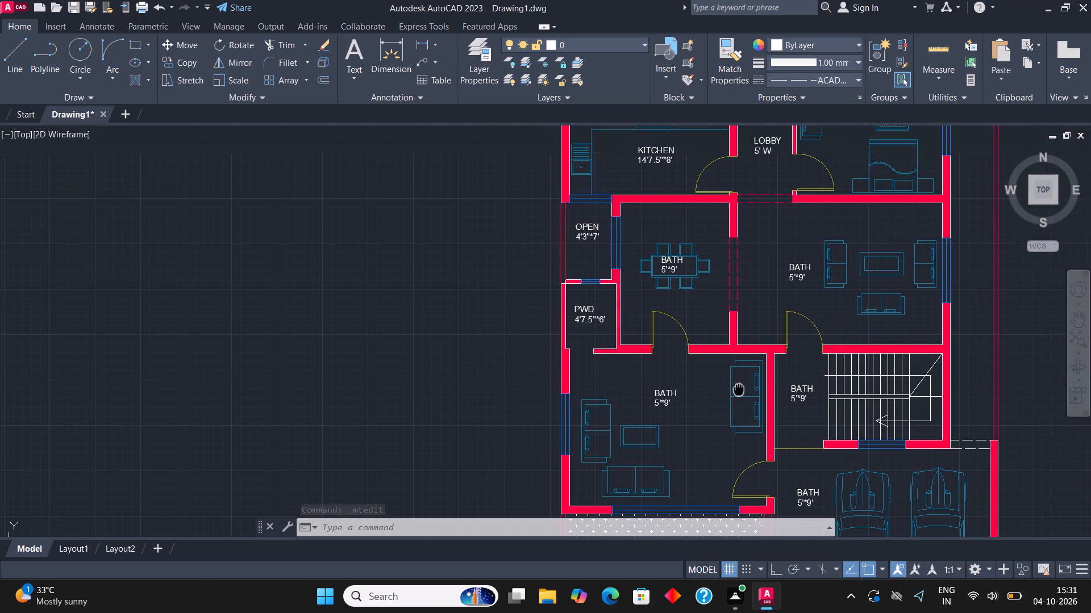
middle_drag(739, 388, 707, 467)
middle_drag(622, 314, 611, 380)
scroll(626, 428, up, 2)
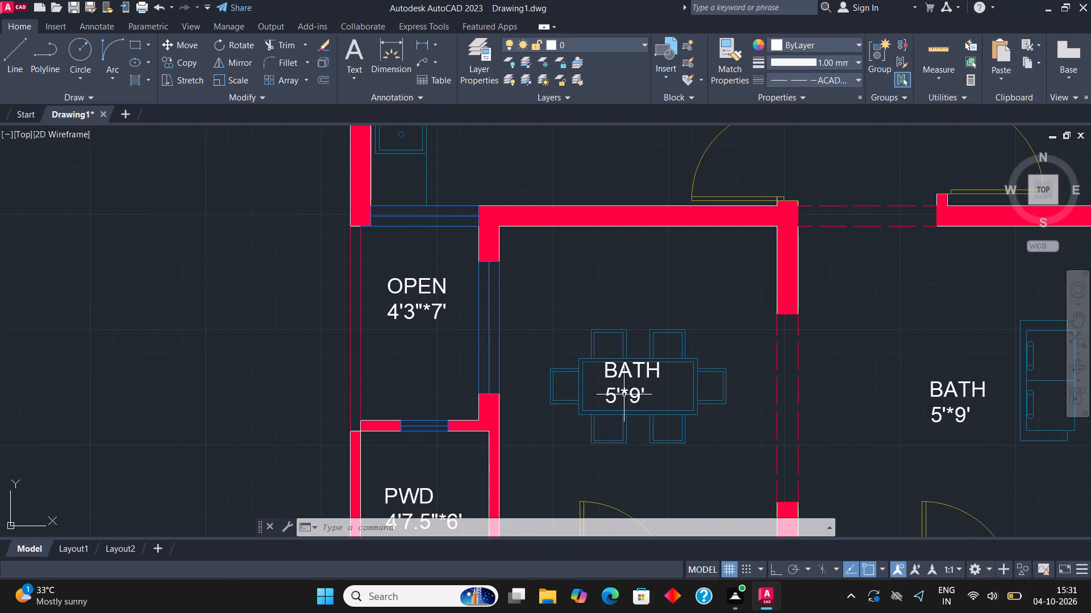
middle_click(470, 513)
middle_drag(663, 374, 637, 389)
click(600, 384)
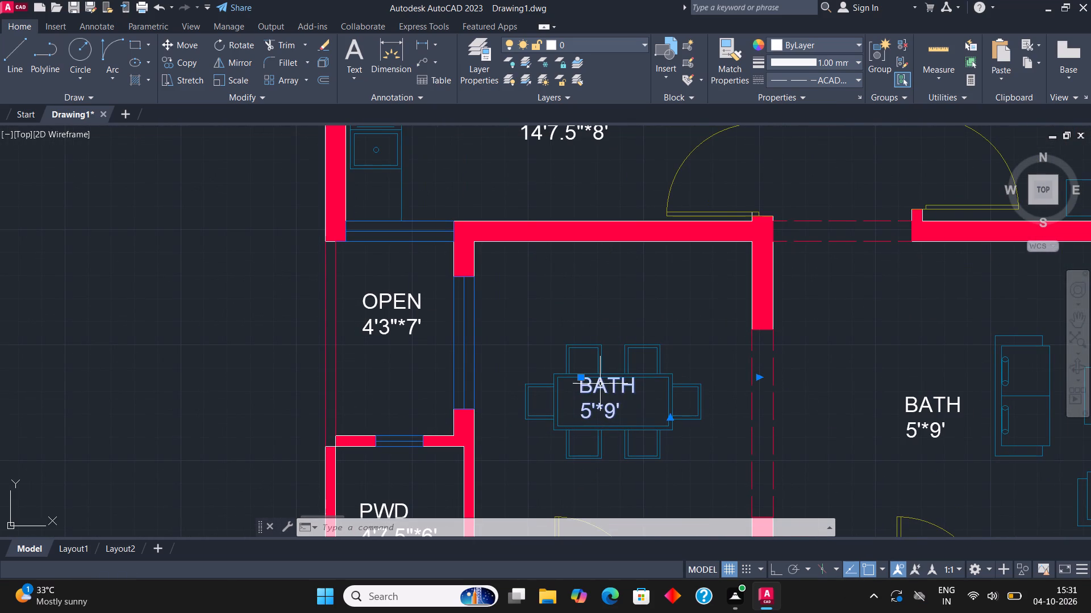
right_click(600, 384)
click(681, 224)
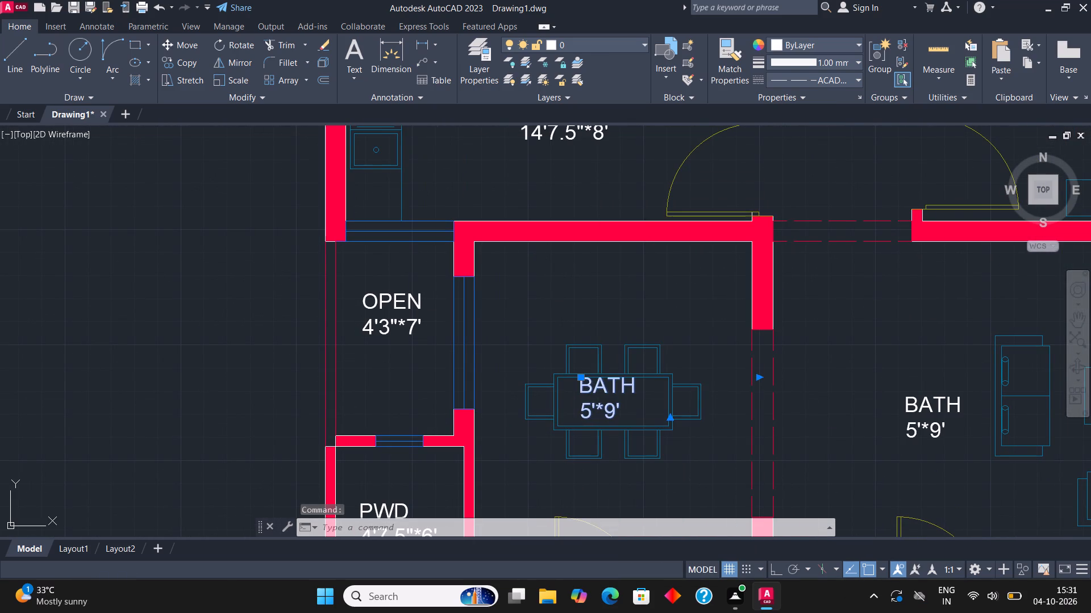
click(653, 404)
key(BackSpace)
key(BackSpace)
key(BackSpace)
key(BackSpace)
key(BackSpace)
key(BackSpace)
key(BackSpace)
key(BackSpace)
key(BackSpace)
key(BackSpace)
key(BackSpace)
key(BackSpace)
key(BackSpace)
key(BackSpace)
key(BackSpace)
key(BackSpace)
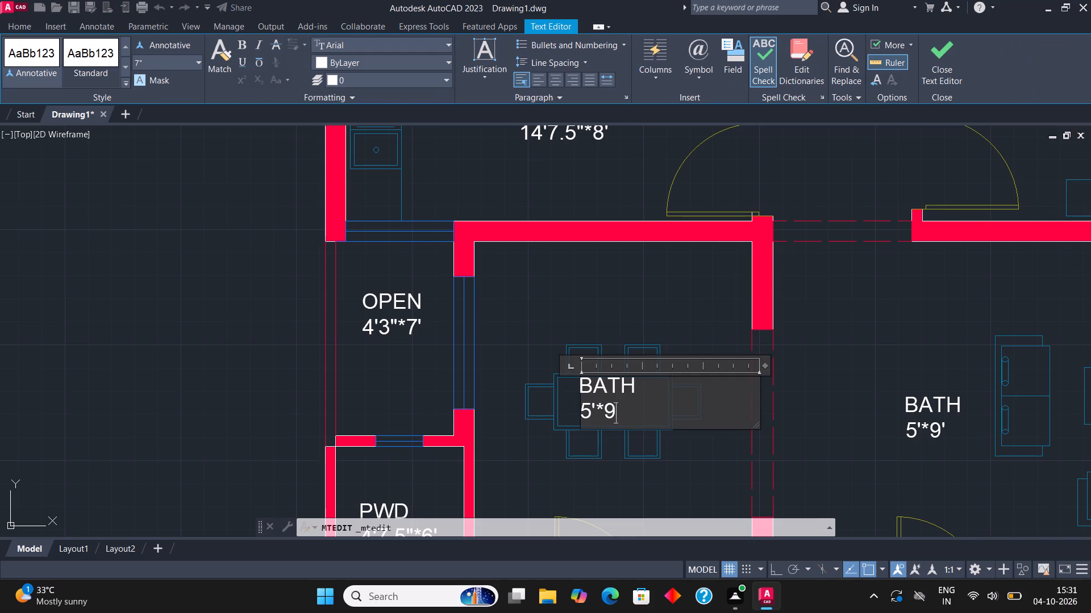
text(DINI)
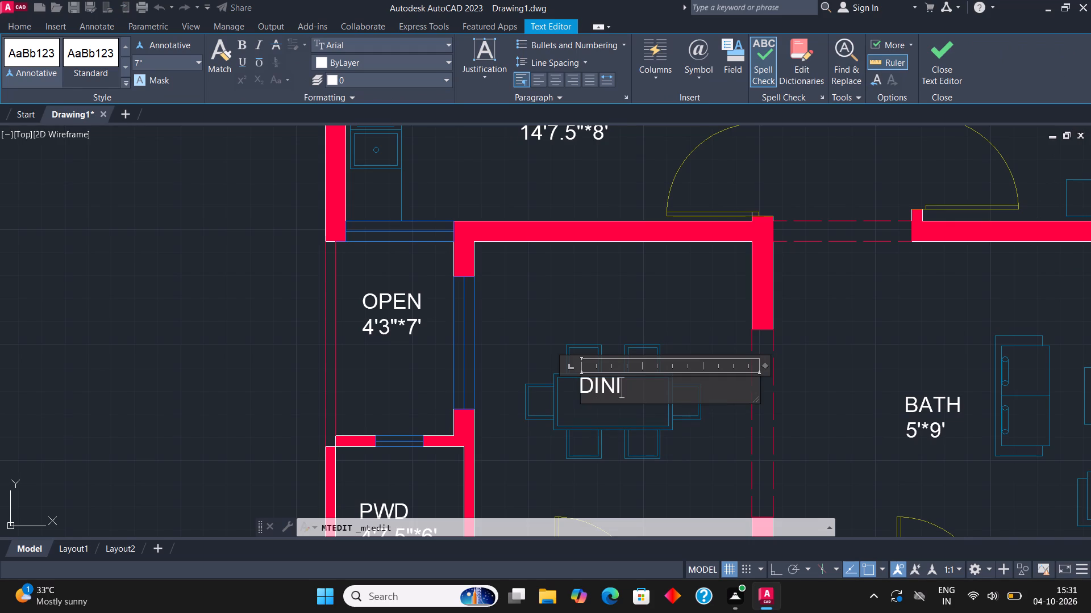
text(NG)
key(Return)
text(10')
text(*13')
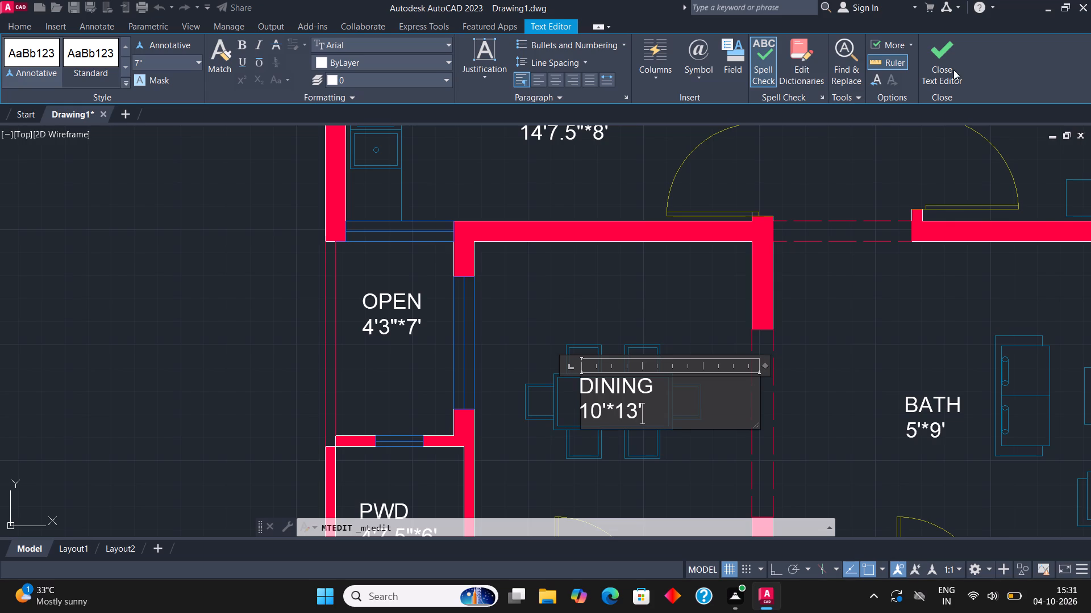
click(940, 54)
Change the BATH label in the sofa-furnished room east of the dining room to T.V LOUNDGE, with the size 18'9"*13' on the second line.
scroll(459, 339, down, 3)
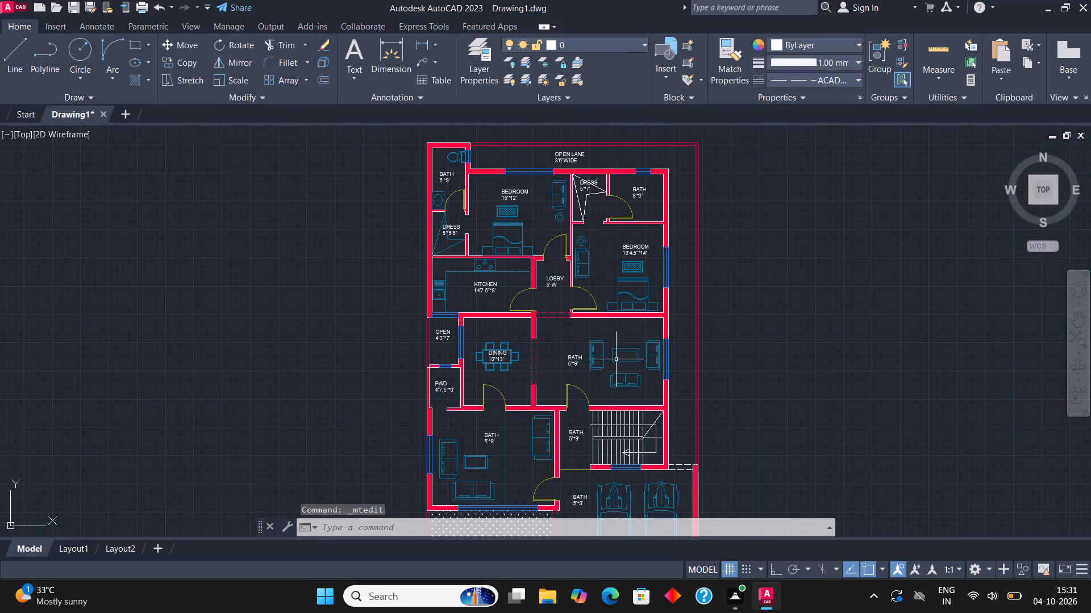
middle_drag(610, 356, 620, 380)
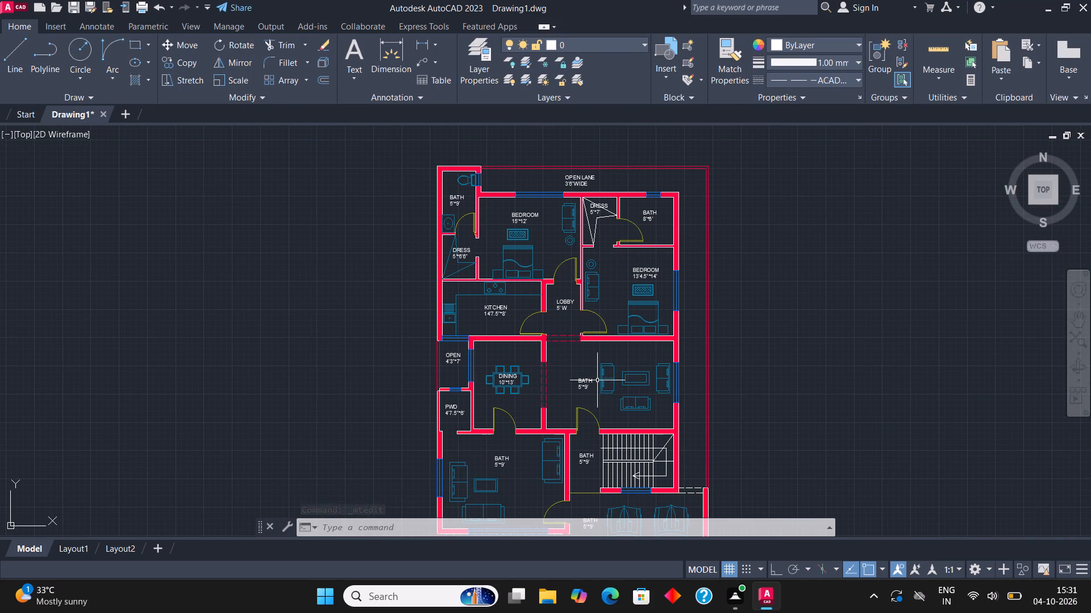
scroll(590, 385, up, 2)
click(576, 362)
click(574, 384)
scroll(572, 388, up, 2)
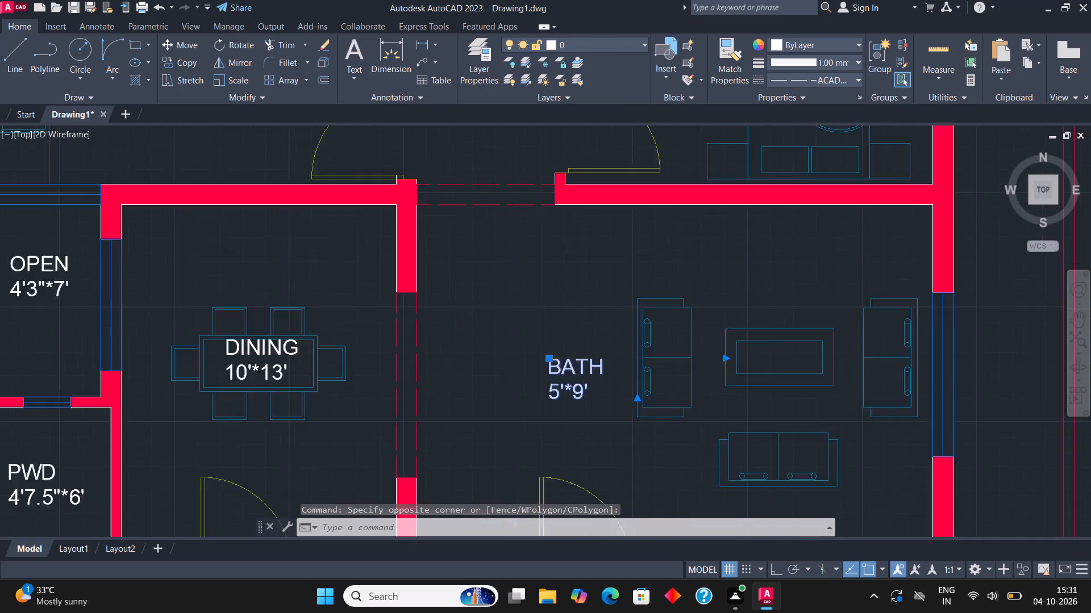
scroll(572, 388, up, 2)
right_click(572, 388)
click(653, 213)
click(654, 221)
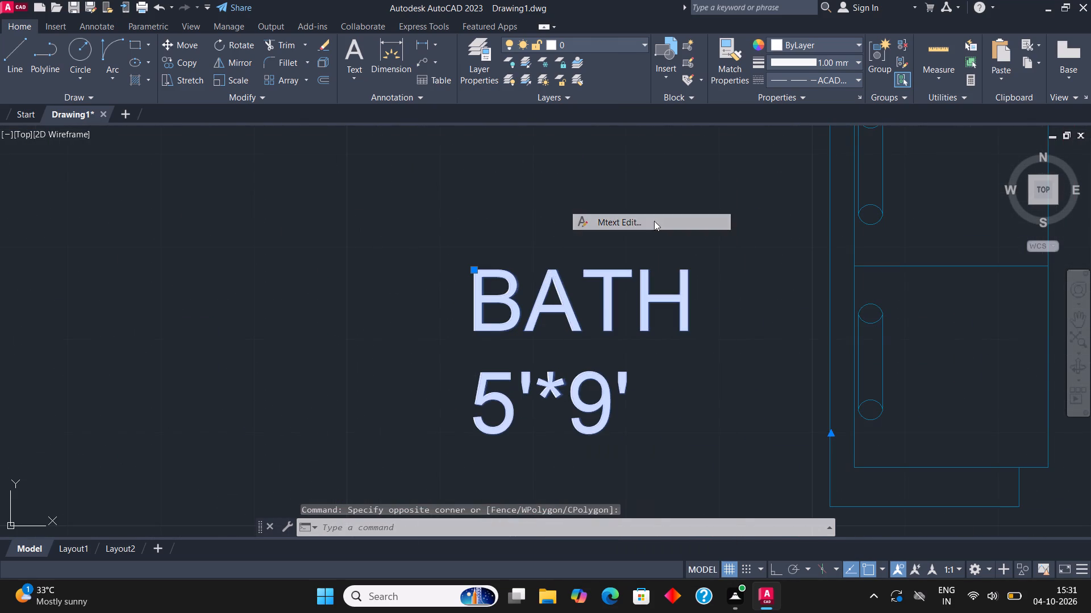
scroll(593, 394, down, 1)
click(652, 406)
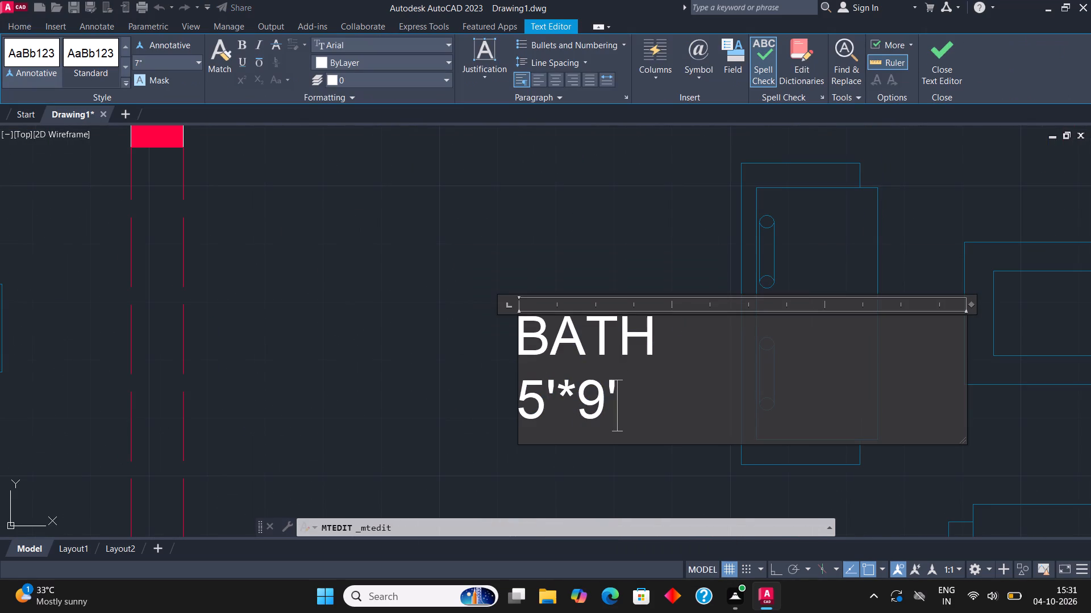
key(BackSpace)
key(BackSpace)
key(BackSpace)
key(BackSpace)
key(BackSpace)
key(BackSpace)
key(BackSpace)
key(BackSpace)
key(BackSpace)
key(BackSpace)
key(BackSpace)
key(BackSpace)
key(BackSpace)
key(BackSpace)
key(BackSpace)
key(BackSpace)
key(BackSpace)
key(BackSpace)
key(BackSpace)
key(BackSpace)
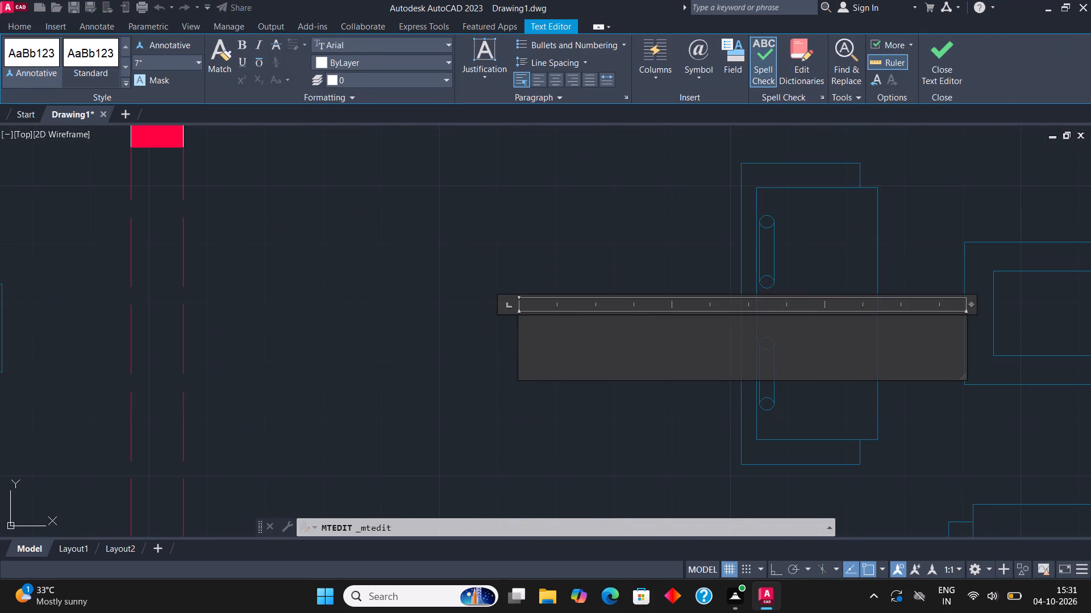
key(t)
text(.V LOU)
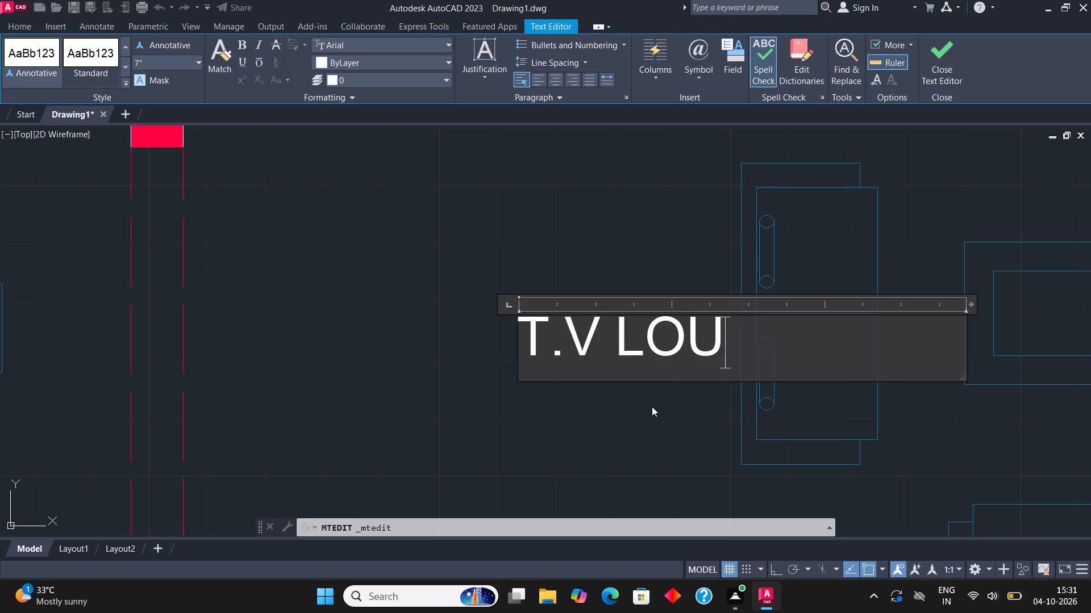
text(NDGE)
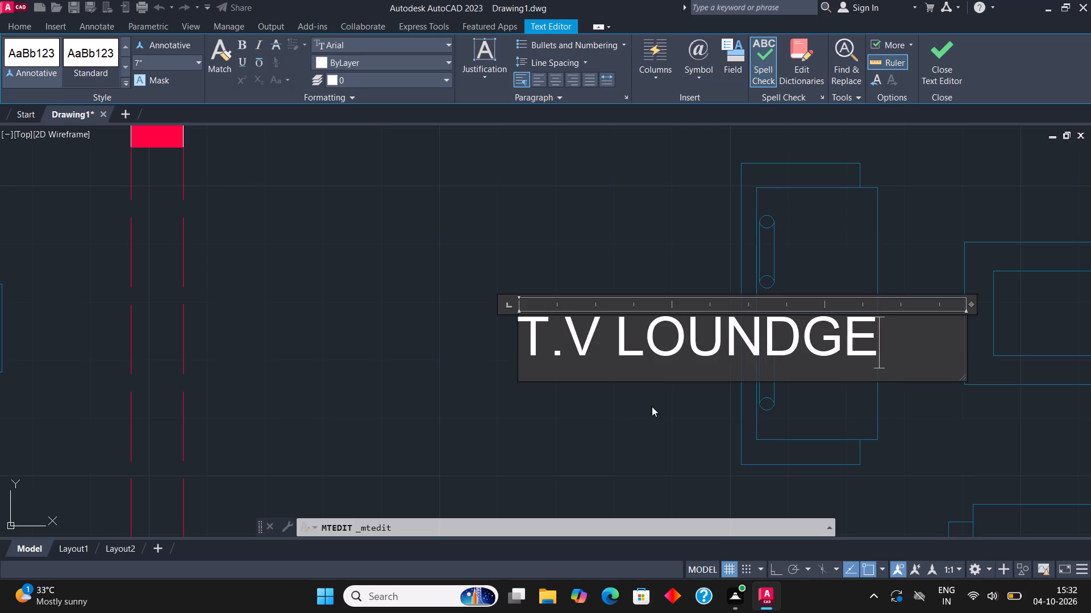
key(Return)
text(18')
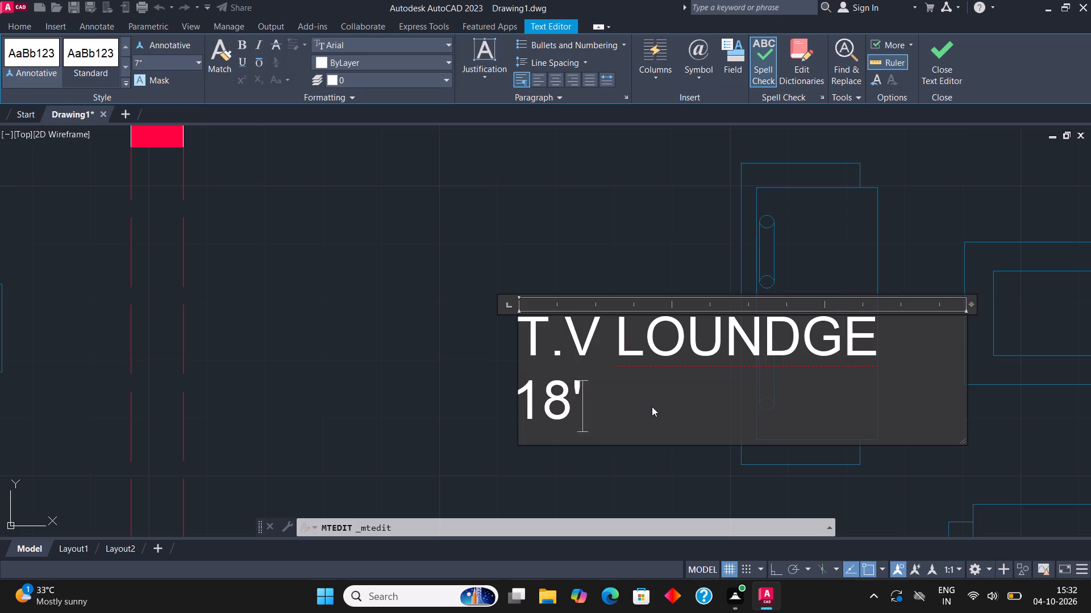
text(9")
text(*133)
key(BackSpace)
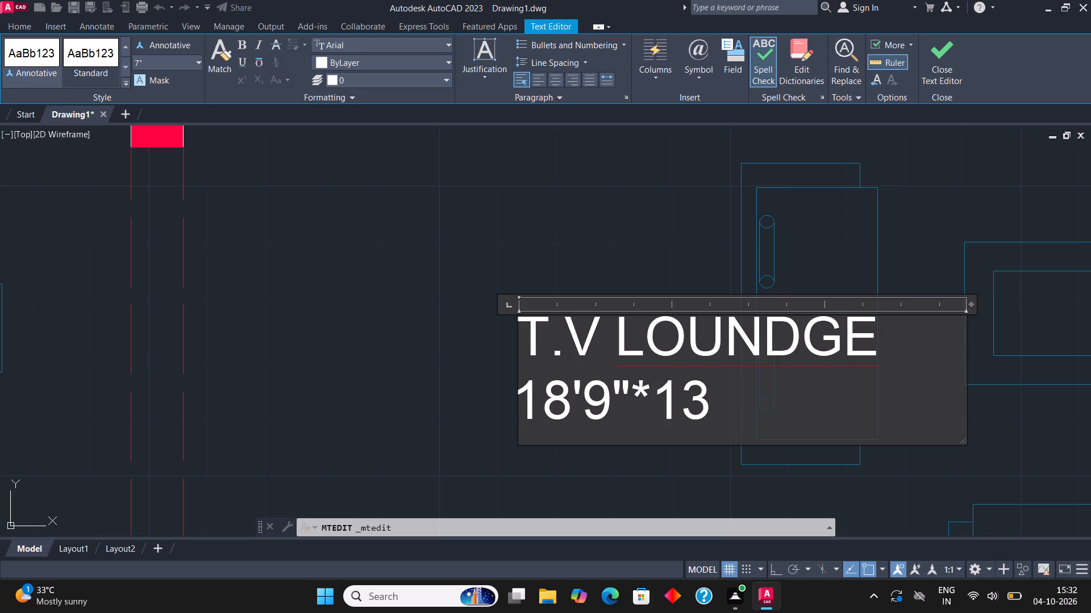
key(apostrophe)
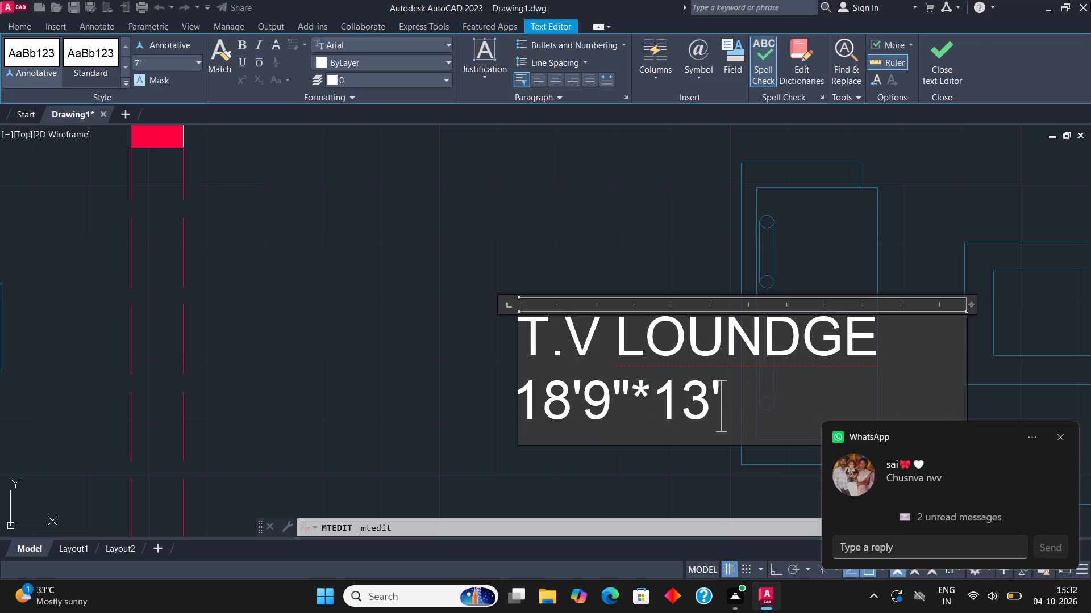
click(936, 70)
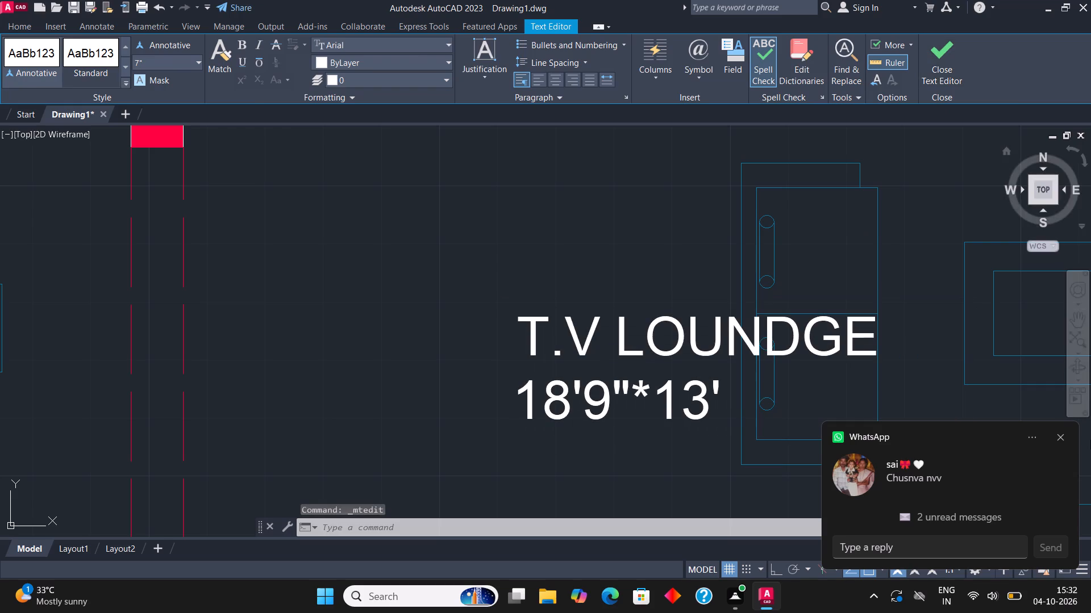
click(1057, 433)
Move the T.V LOUNDGE label off the west sofa to the clear floor just north of the seating group.
scroll(570, 393, down, 2)
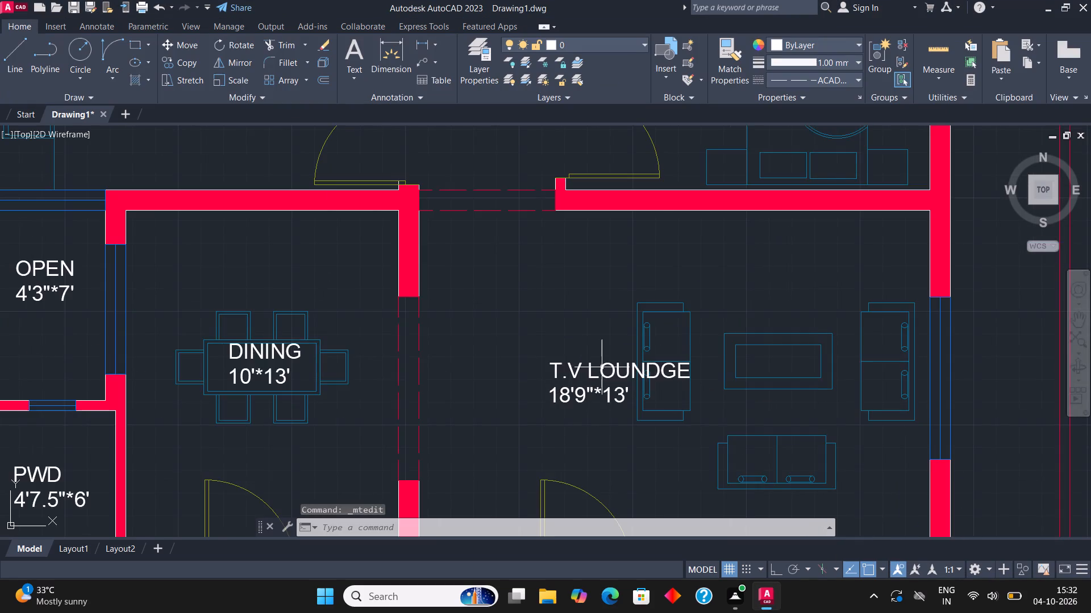
scroll(580, 364, up, 1)
scroll(580, 364, down, 2)
scroll(650, 367, up, 1)
click(579, 367)
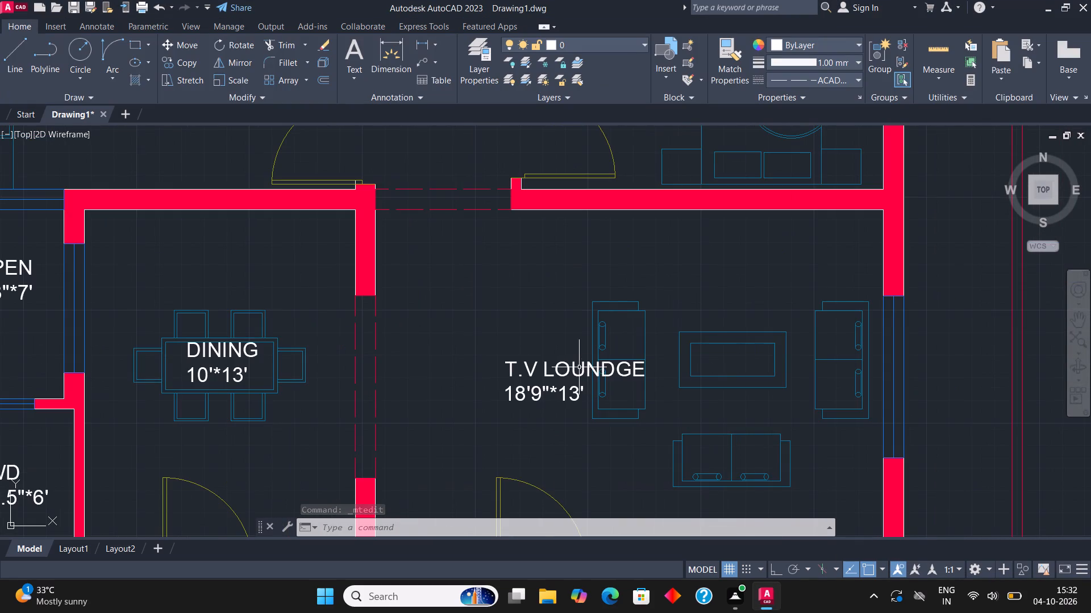
click(505, 346)
click(181, 47)
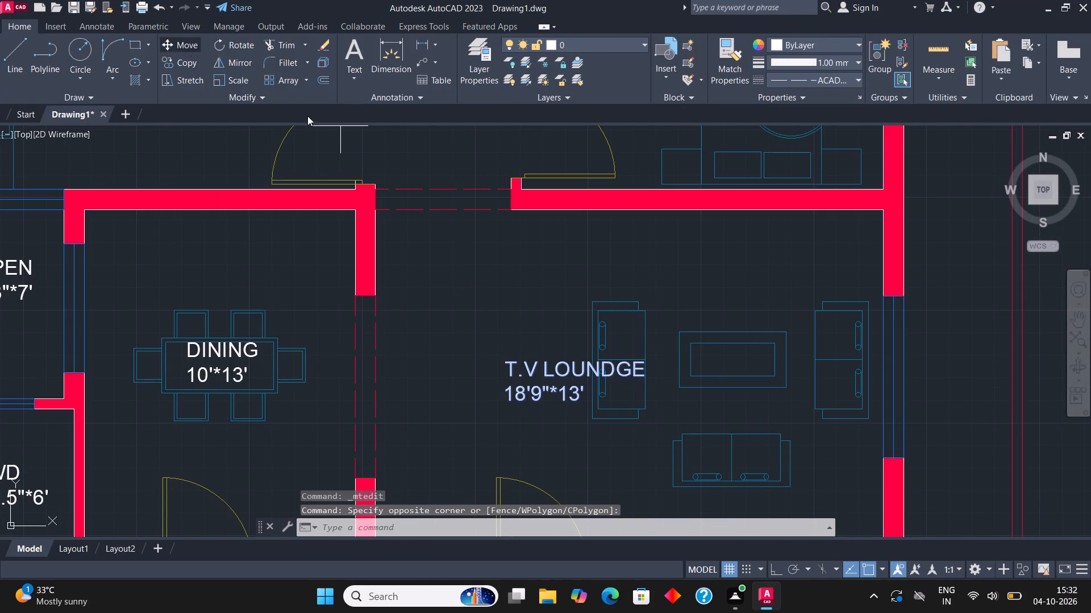
click(517, 388)
click(658, 295)
Change the BATH label beside the stairs to STAIR CASE, with the size 15'4.5"*8' on the second line.
scroll(553, 311, down, 2)
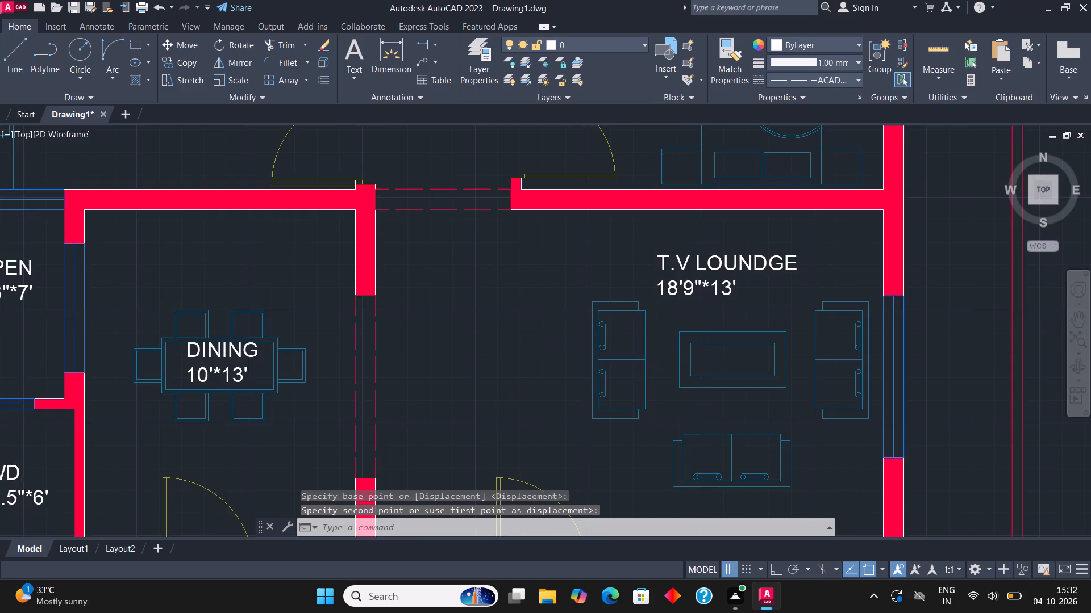
middle_drag(682, 366, 734, 290)
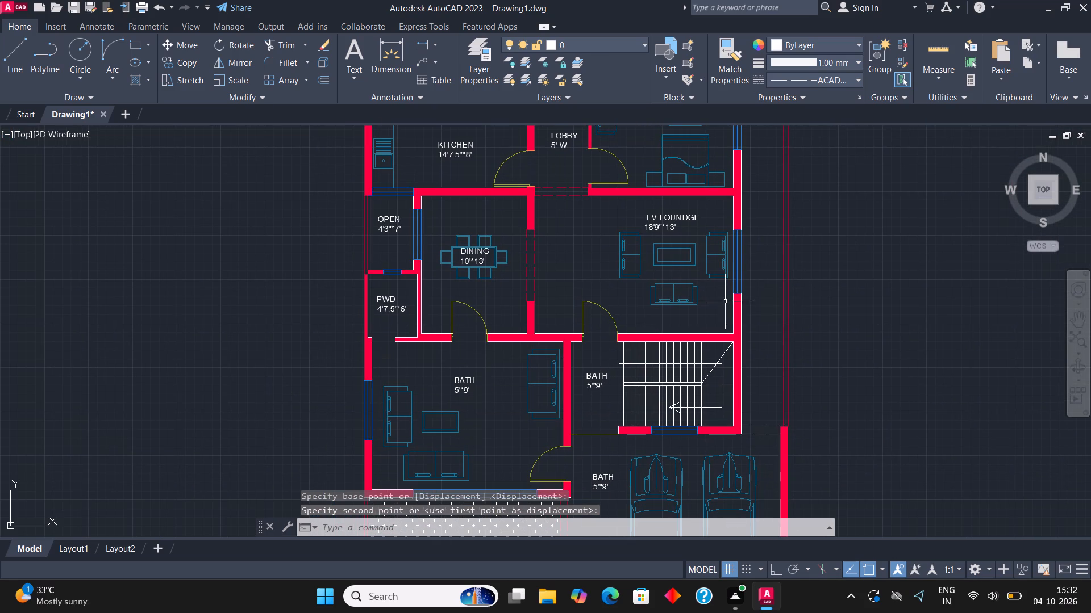
scroll(611, 380, up, 2)
click(543, 366)
click(558, 401)
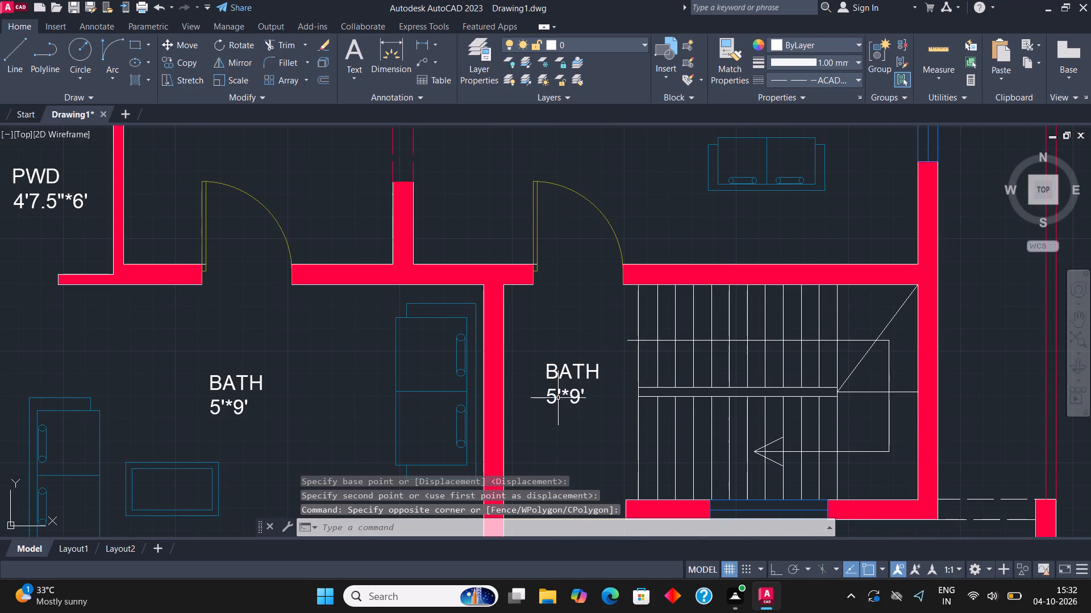
click(556, 384)
click(553, 365)
right_click(553, 366)
click(610, 220)
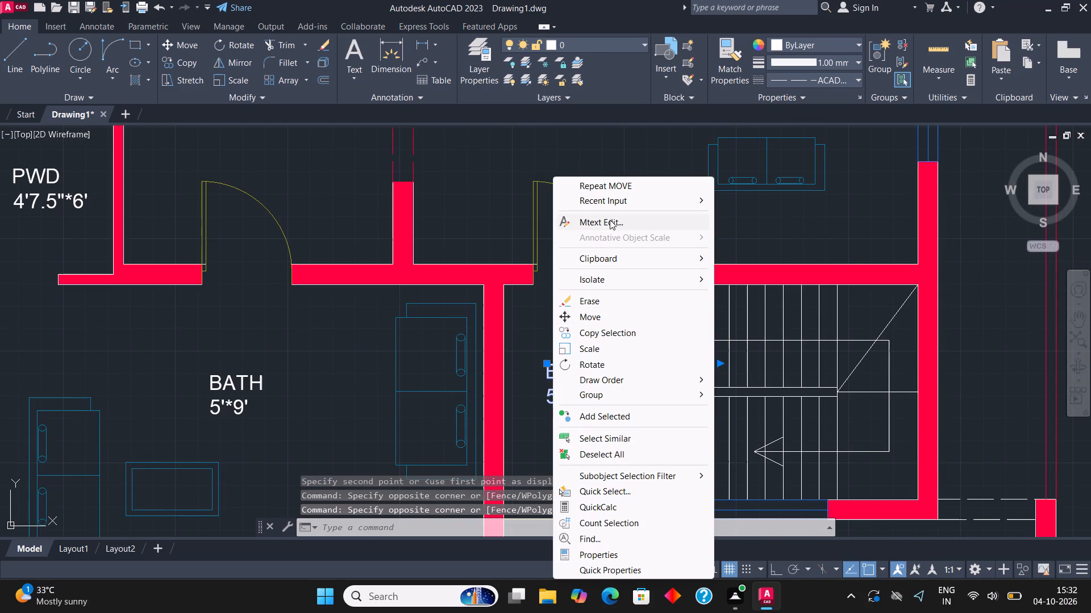
click(601, 392)
key(BackSpace)
key(BackSpace)
key(BackSpace)
key(BackSpace)
key(BackSpace)
key(BackSpace)
key(BackSpace)
key(BackSpace)
key(BackSpace)
key(BackSpace)
key(BackSpace)
key(BackSpace)
key(BackSpace)
key(BackSpace)
key(BackSpace)
key(BackSpace)
key(BackSpace)
key(BackSpace)
key(BackSpace)
key(BackSpace)
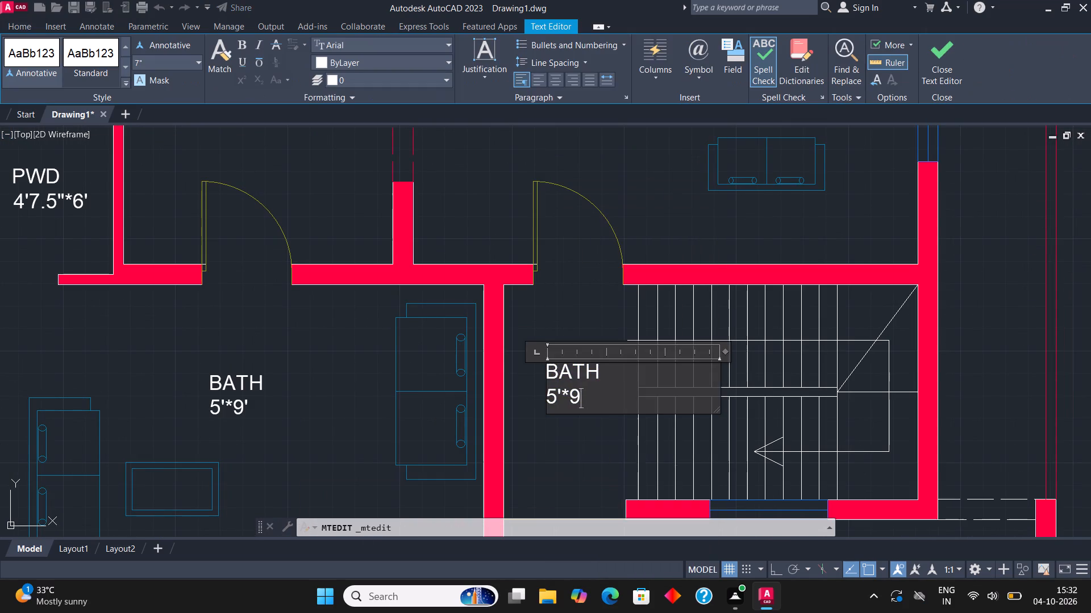
text(STAIR CASE)
key(Return)
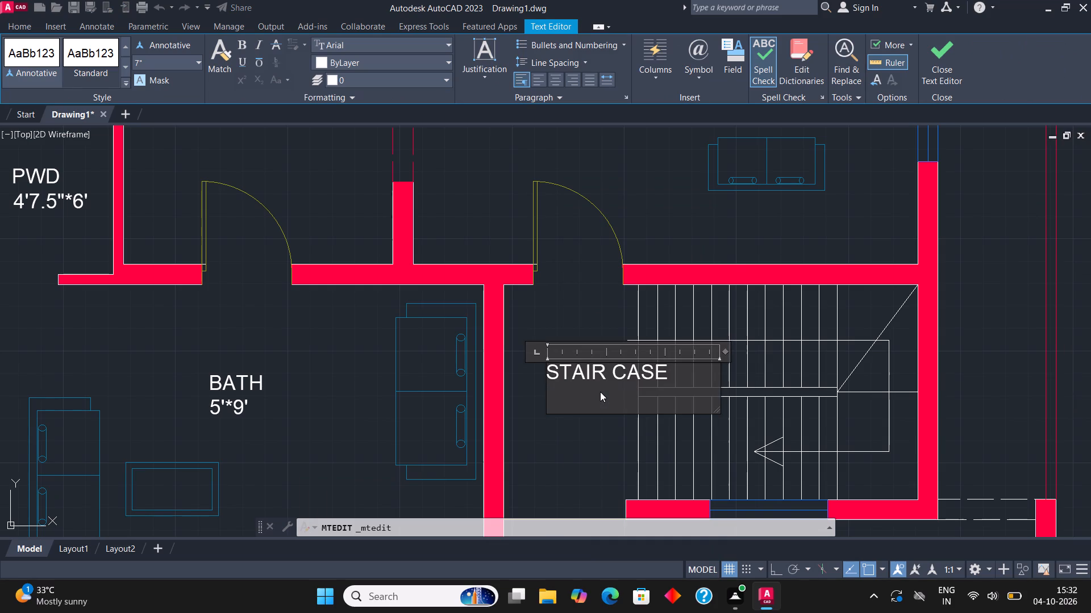
text(15')
text(4.5")
key(asterisk)
text(8')
click(931, 45)
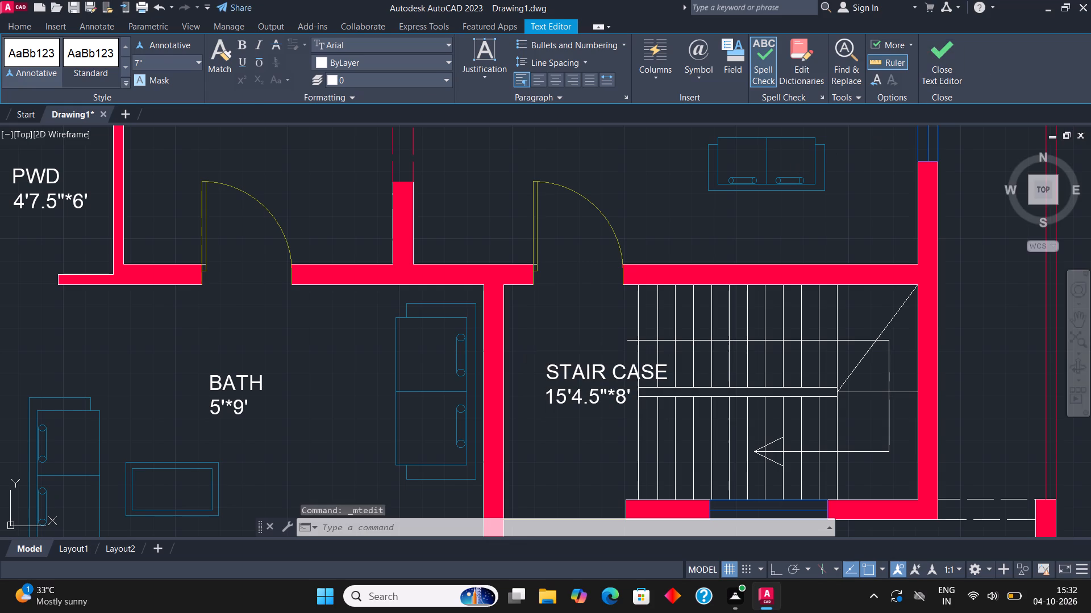
Move the STAIR CASE label slightly west, off the stair treads and into the space beside the wall.
scroll(605, 356, up, 1)
click(590, 374)
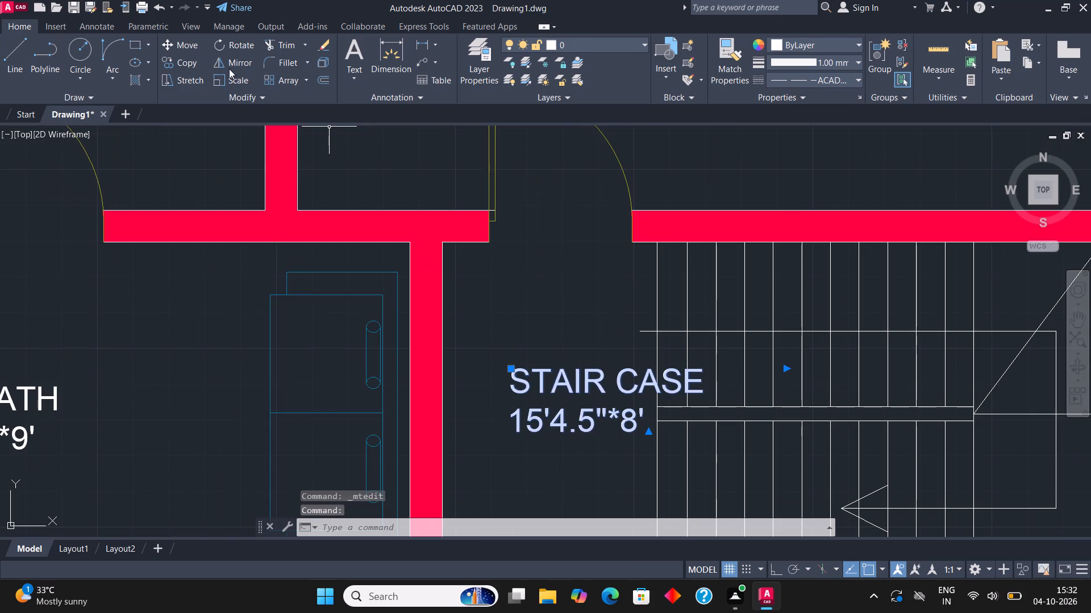
click(189, 47)
click(583, 409)
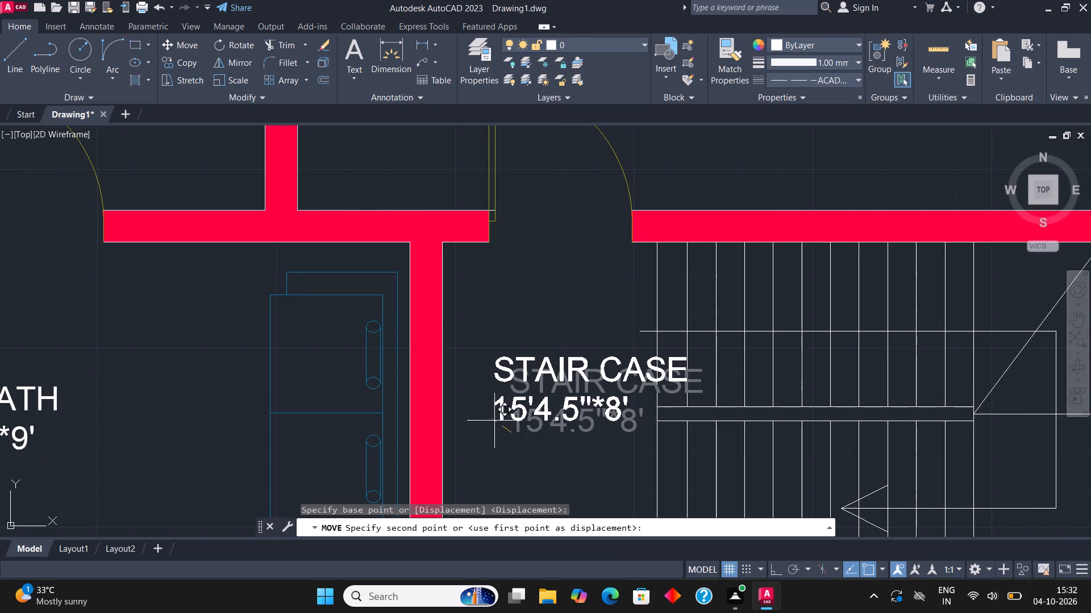
click(465, 427)
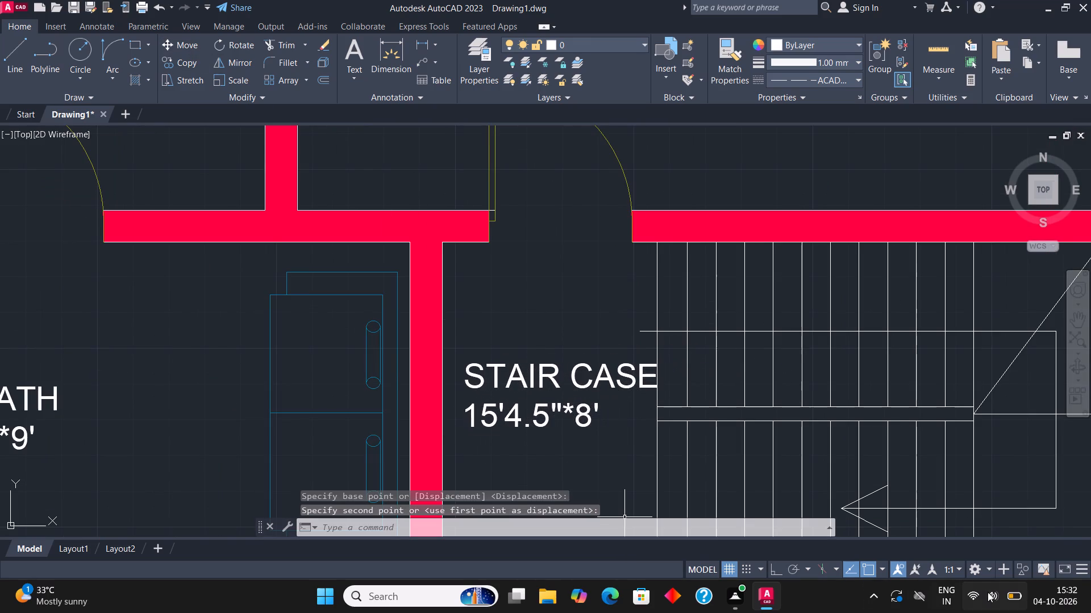
Lower the computer's screen brightness.
click(988, 593)
drag(881, 464, 867, 464)
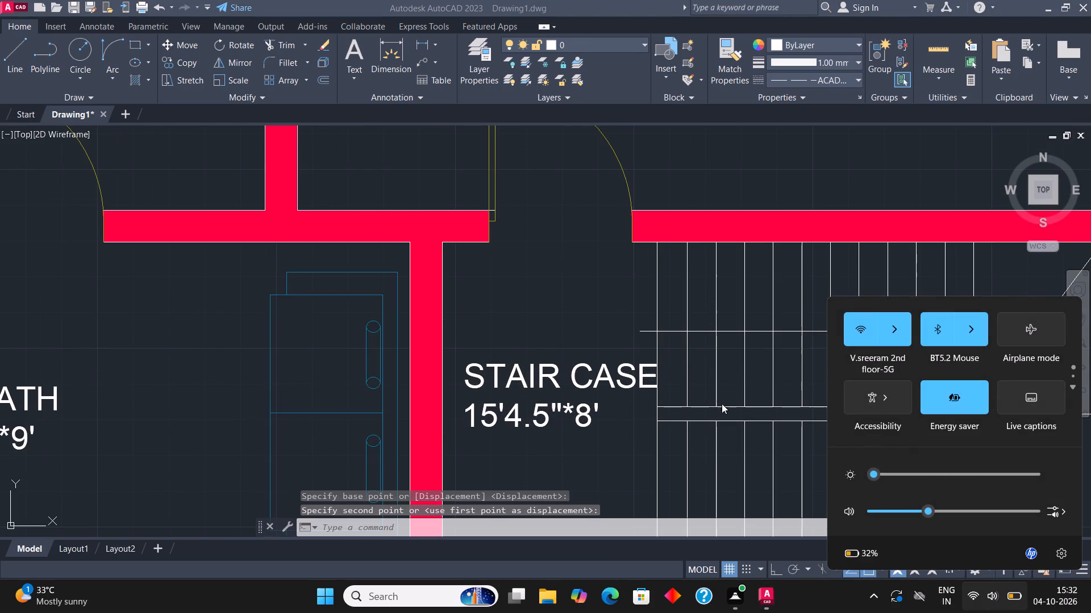
scroll(721, 397, down, 3)
key(Escape)
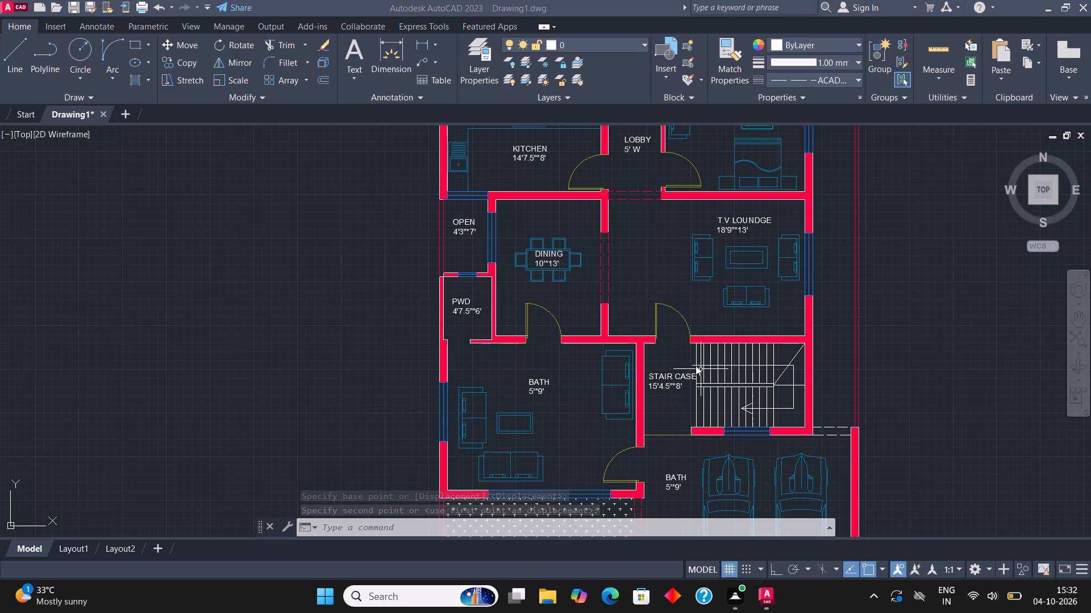
Change the BATH label in the room south of the dining area to DRAWING, with the size 18'*14' on the second line.
scroll(531, 376, up, 2)
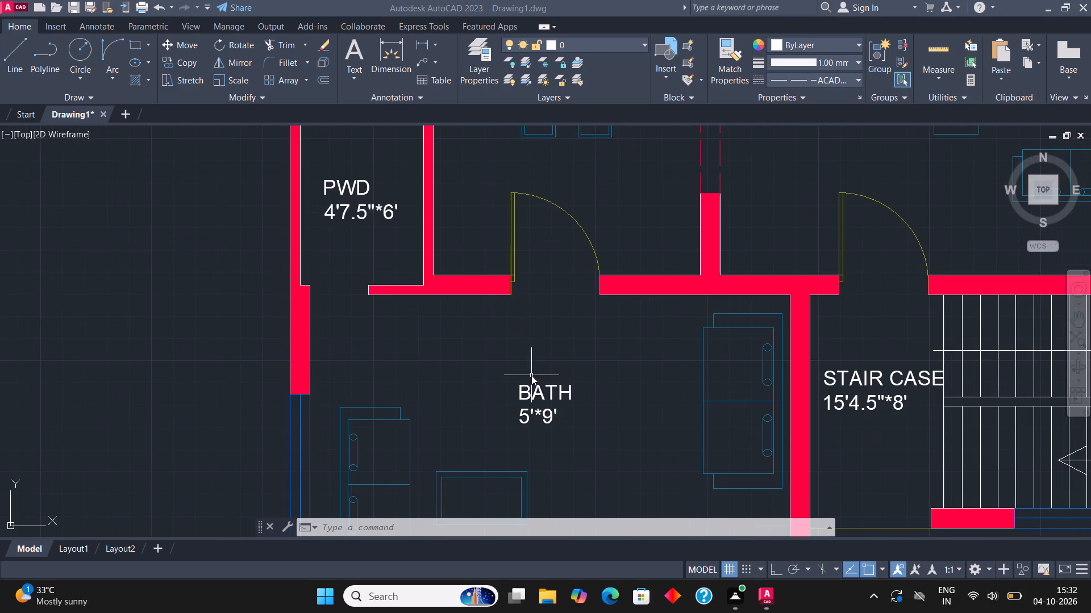
key(Escape)
key(Escape)
click(545, 394)
click(527, 394)
right_click(526, 394)
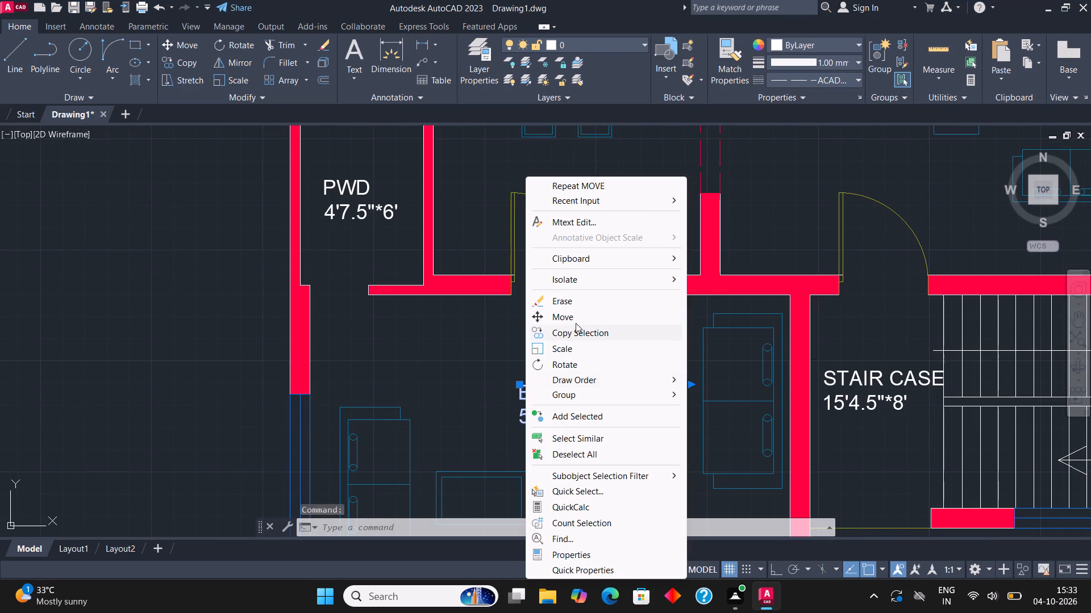
click(602, 221)
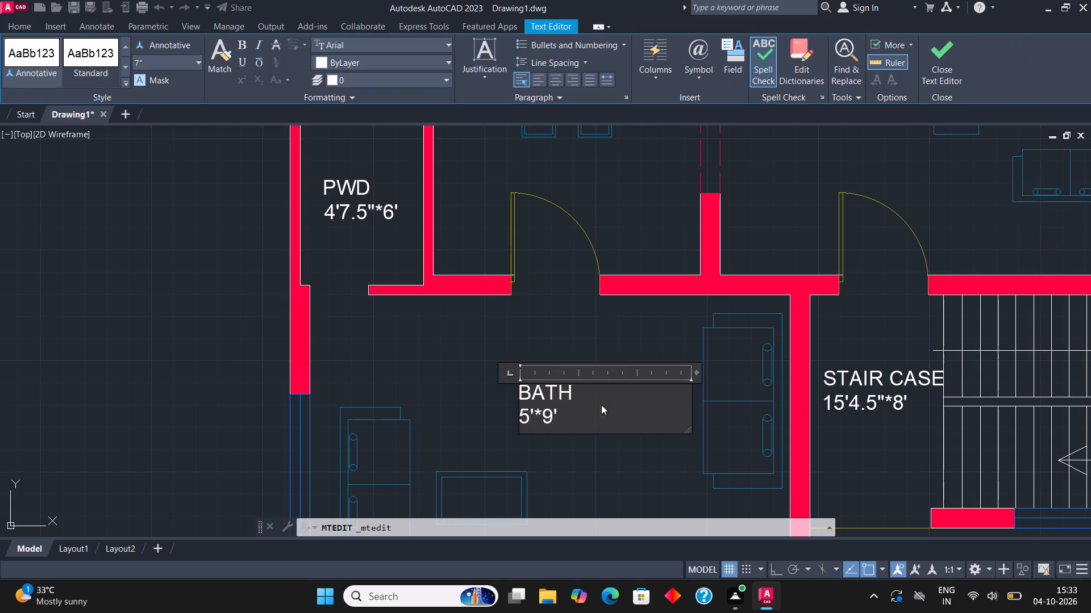
click(563, 416)
key(BackSpace)
key(BackSpace)
key(BackSpace)
key(BackSpace)
key(BackSpace)
key(BackSpace)
key(BackSpace)
key(BackSpace)
key(BackSpace)
key(BackSpace)
key(BackSpace)
key(BackSpace)
key(BackSpace)
key(BackSpace)
key(BackSpace)
key(BackSpace)
key(BackSpace)
key(BackSpace)
key(BackSpace)
key(BackSpace)
text(DRAWING)
key(Return)
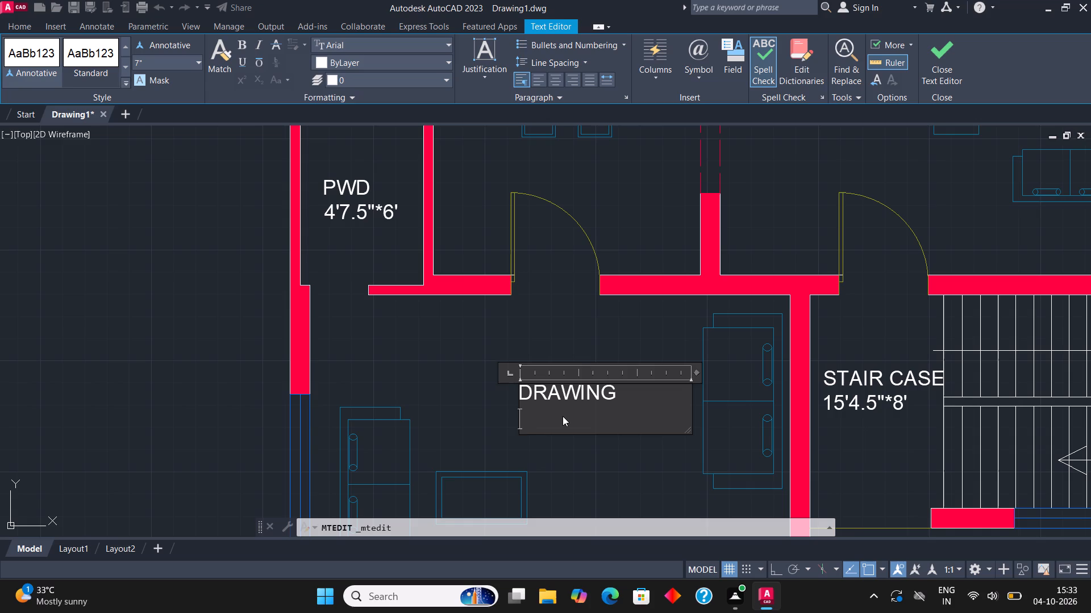
text(18)
text('*14')
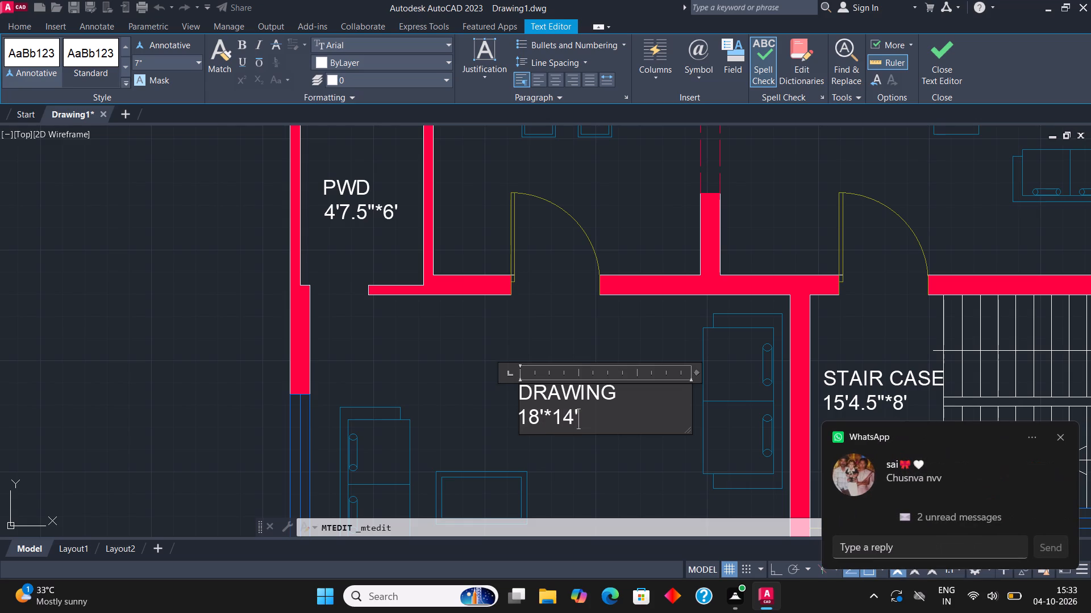
click(929, 45)
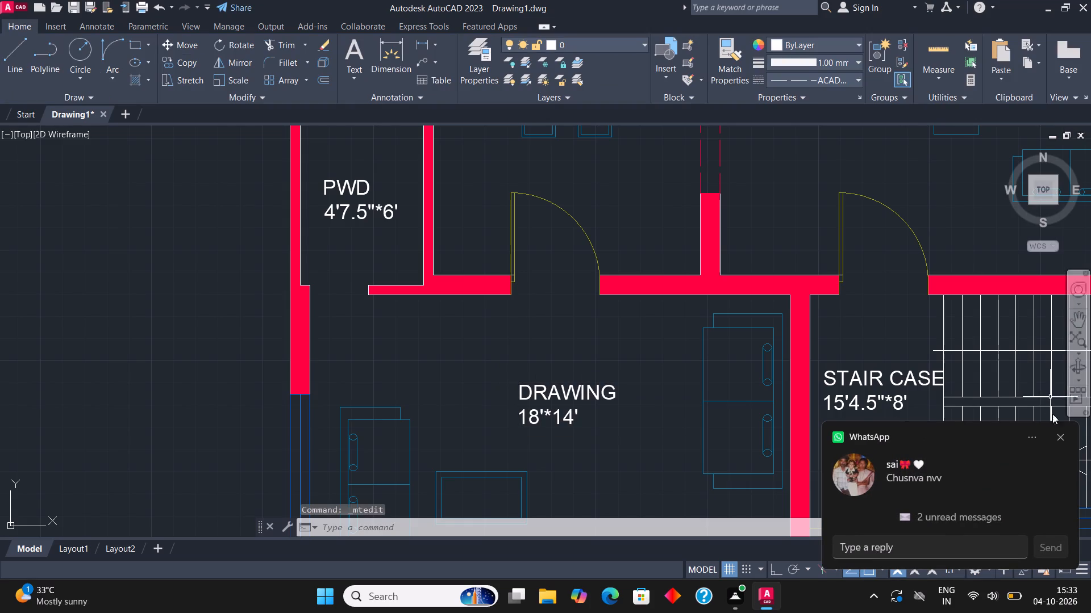
click(1060, 434)
Change the BATH label beside the parked cars to PORCH, with the size 19'9"*19'9" on the second line.
scroll(651, 332, down, 1)
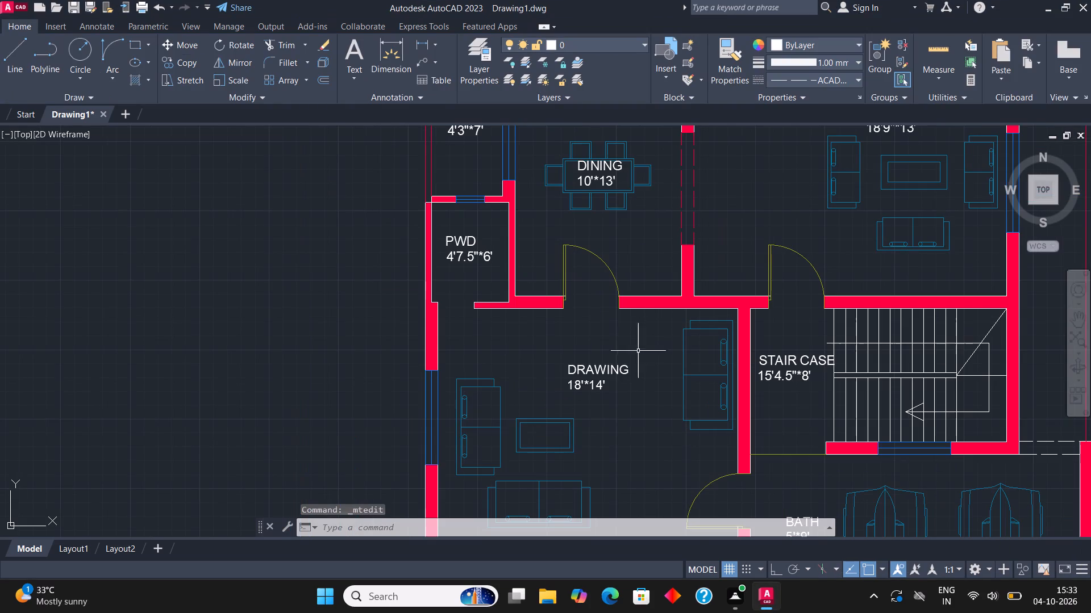
middle_drag(739, 359, 623, 273)
scroll(649, 294, down, 1)
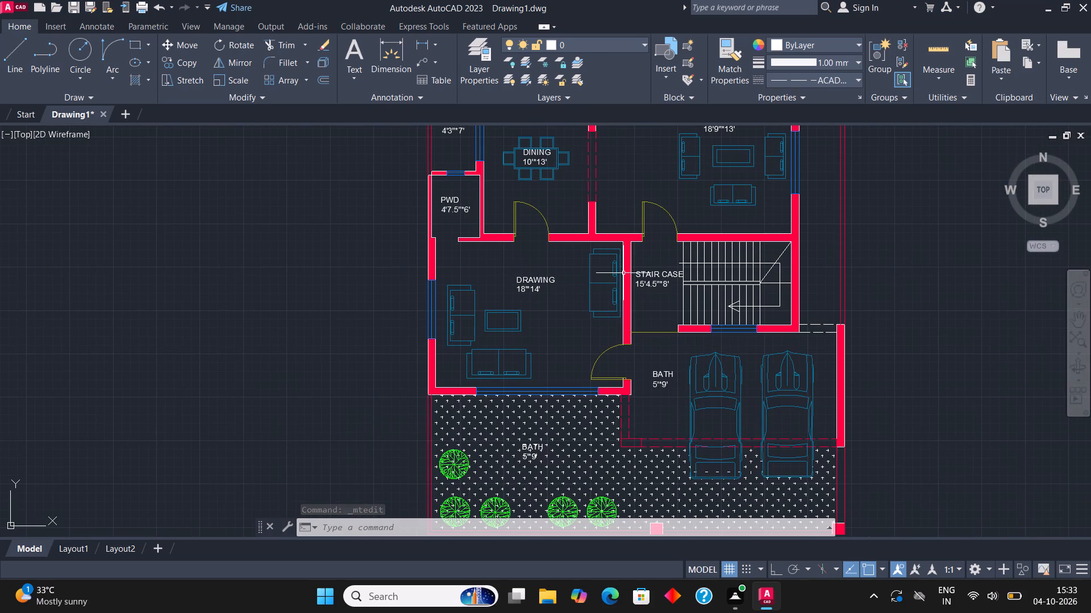
middle_drag(620, 290, 589, 297)
scroll(584, 291, up, 1)
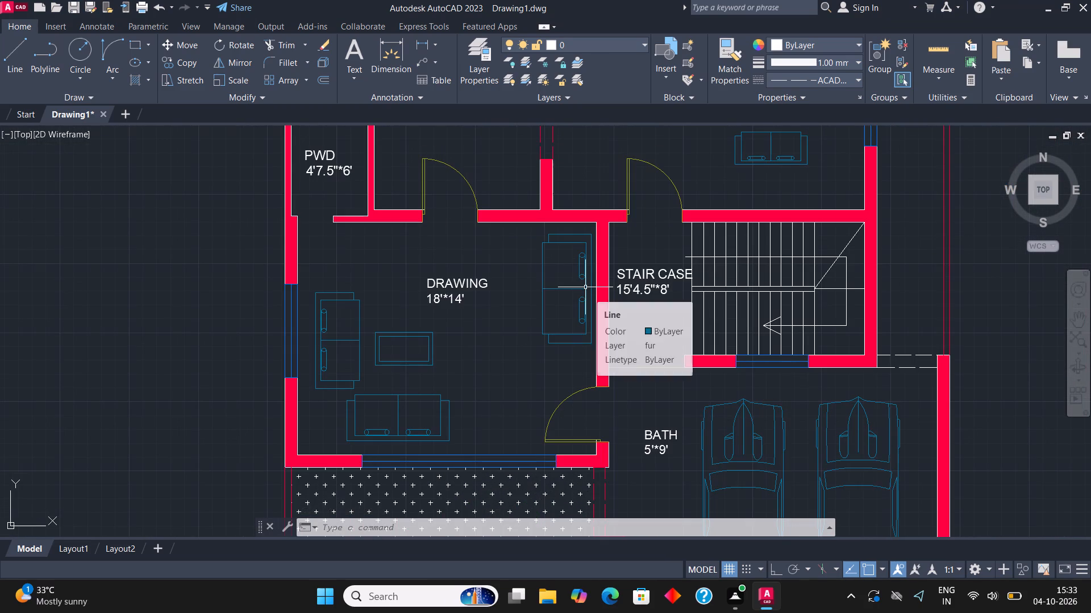
middle_drag(681, 397, 702, 261)
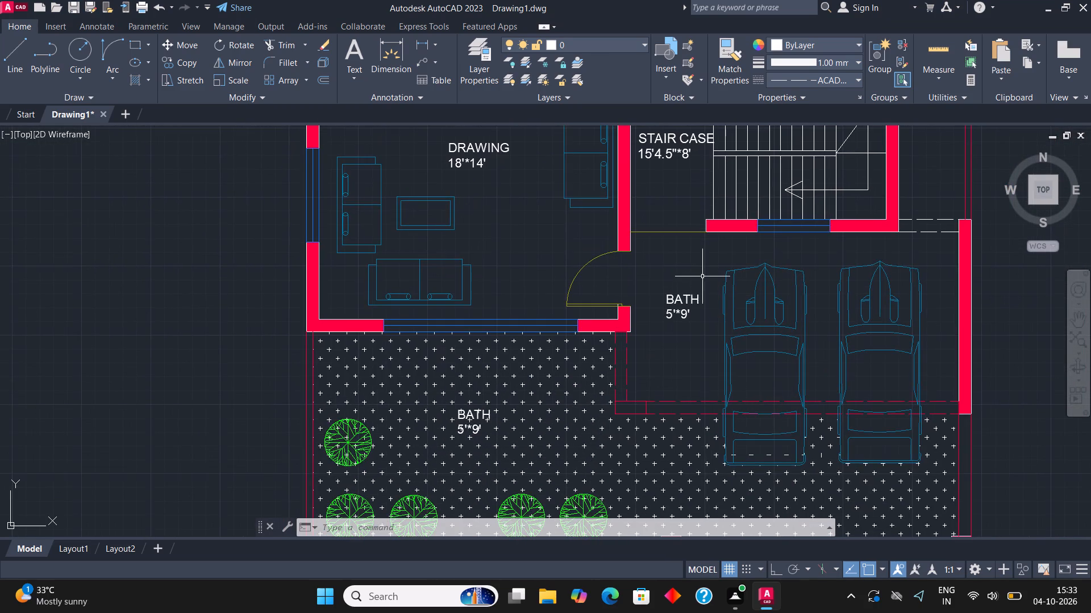
scroll(702, 295, up, 1)
click(672, 306)
click(632, 300)
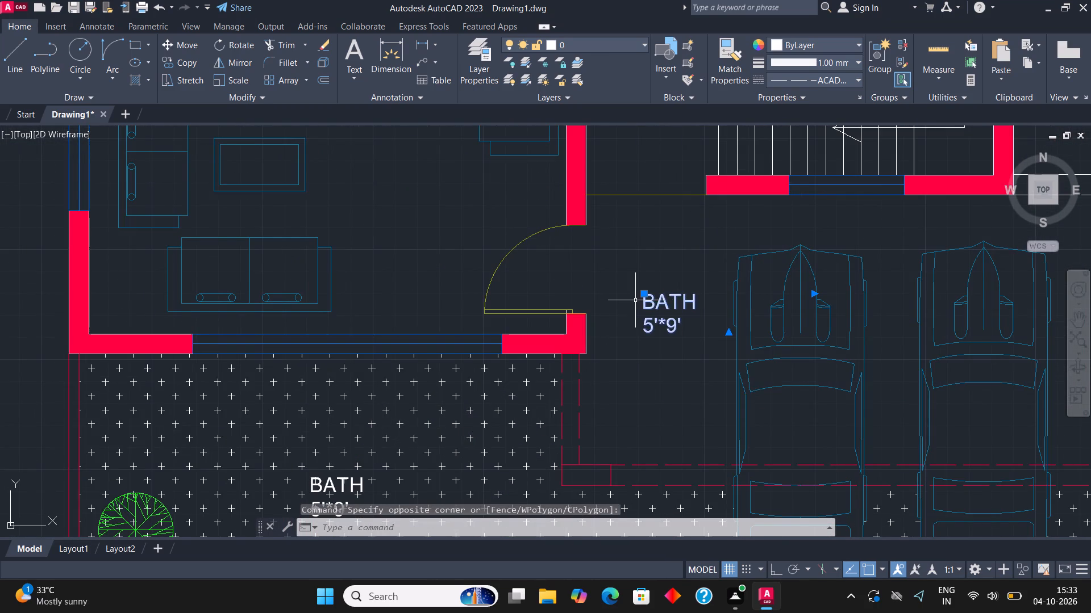
right_click(635, 300)
click(680, 220)
click(692, 322)
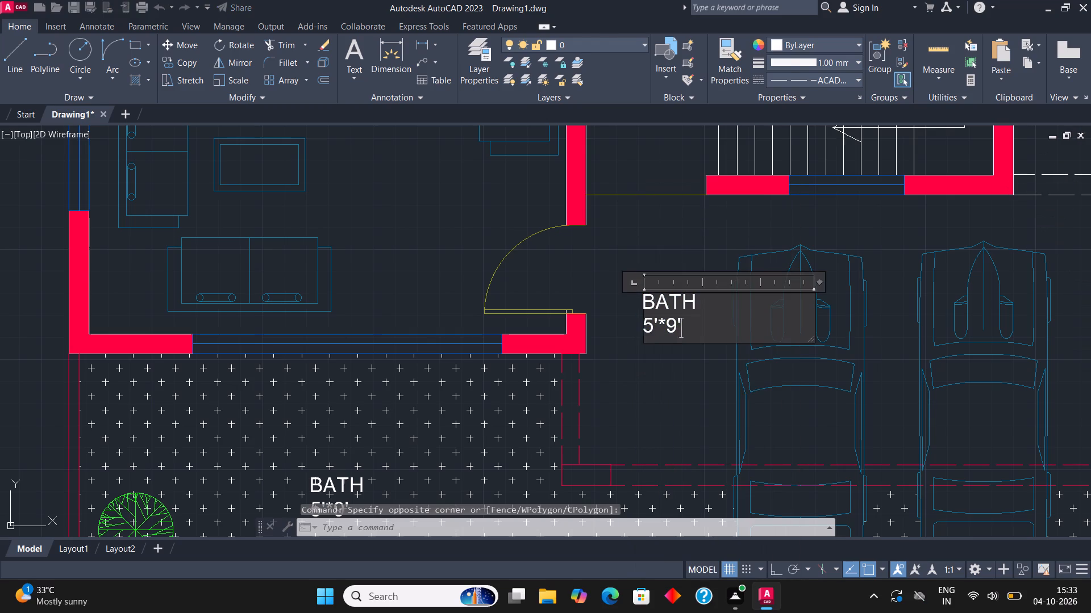
key(BackSpace)
key(BackSpace)
key(BackSpace)
key(BackSpace)
key(BackSpace)
key(BackSpace)
key(BackSpace)
key(BackSpace)
key(BackSpace)
key(BackSpace)
key(BackSpace)
key(BackSpace)
key(BackSpace)
key(BackSpace)
key(BackSpace)
key(BackSpace)
key(BackSpace)
key(BackSpace)
key(BackSpace)
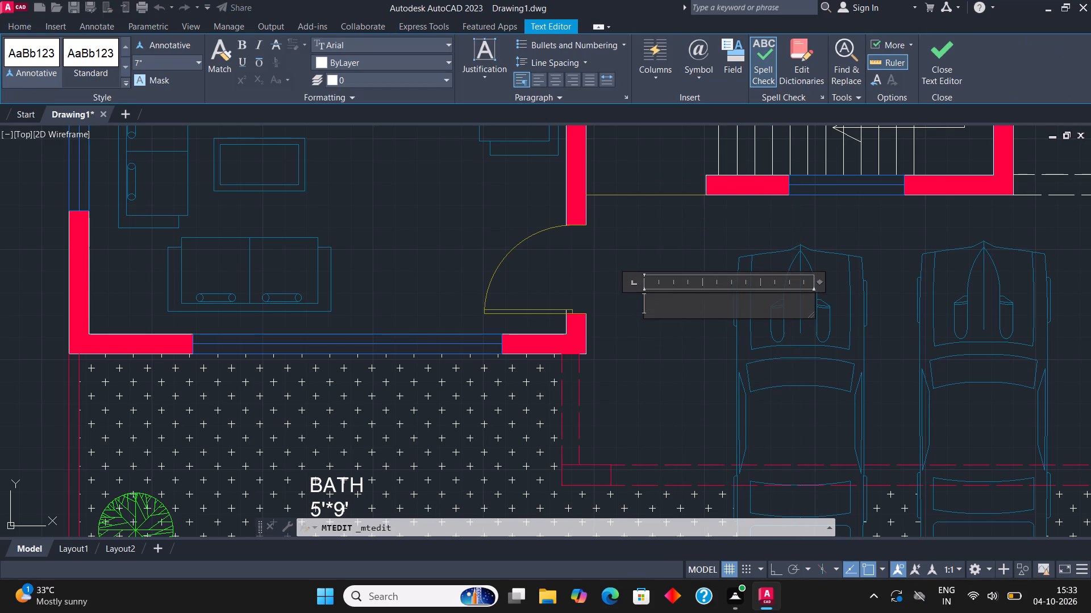
text(PORCH)
key(Return)
text(19')
text(9")
key(asterisk)
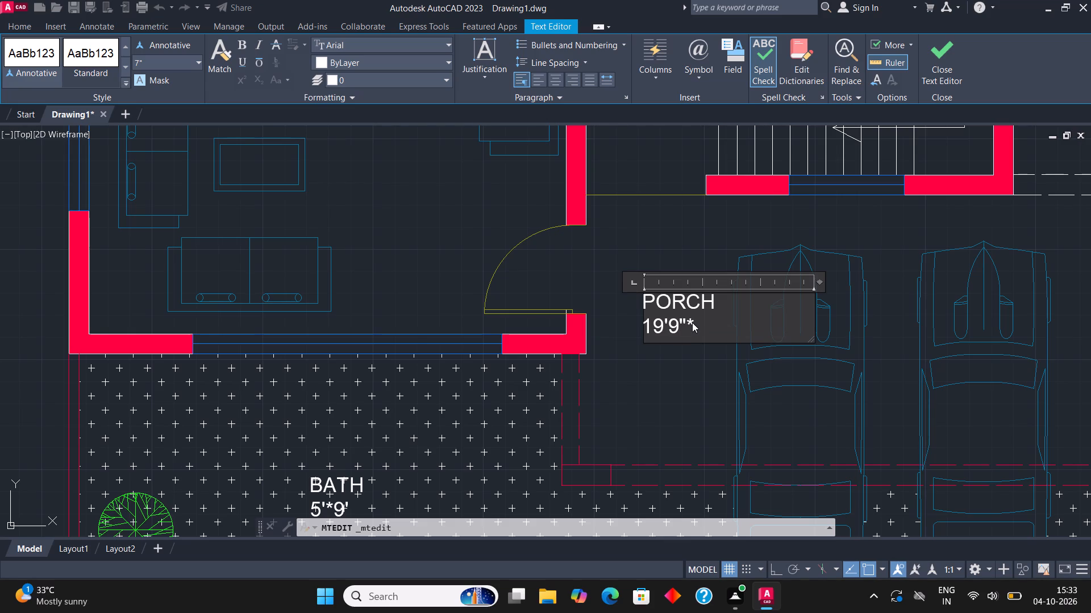
text(19'9")
click(927, 62)
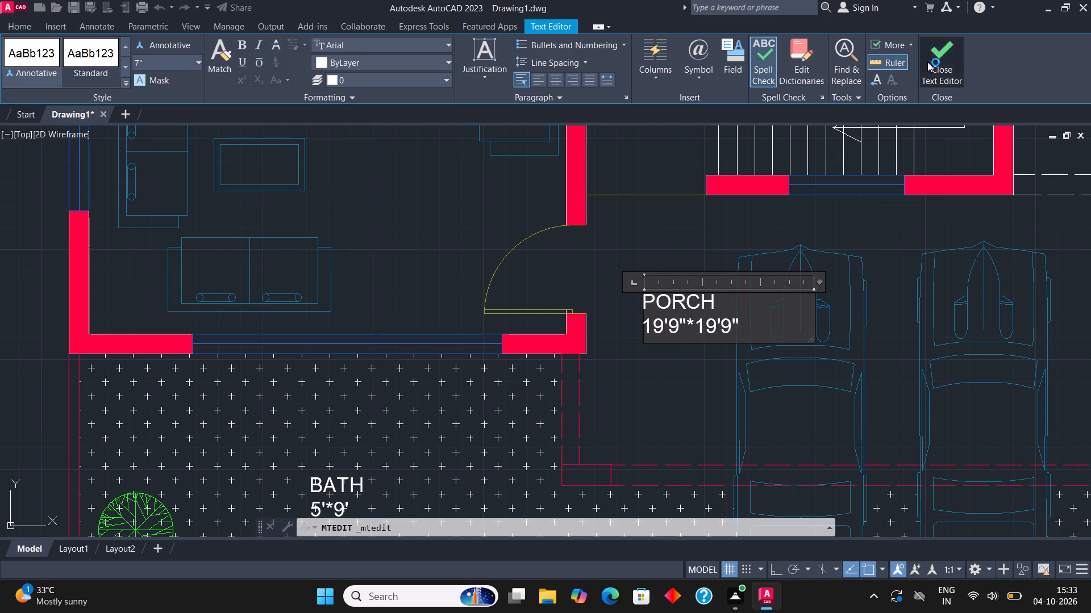
Replace the BATH label on the hatched garden area with the single line LAWN 13' WIDE.
middle_drag(734, 299, 705, 322)
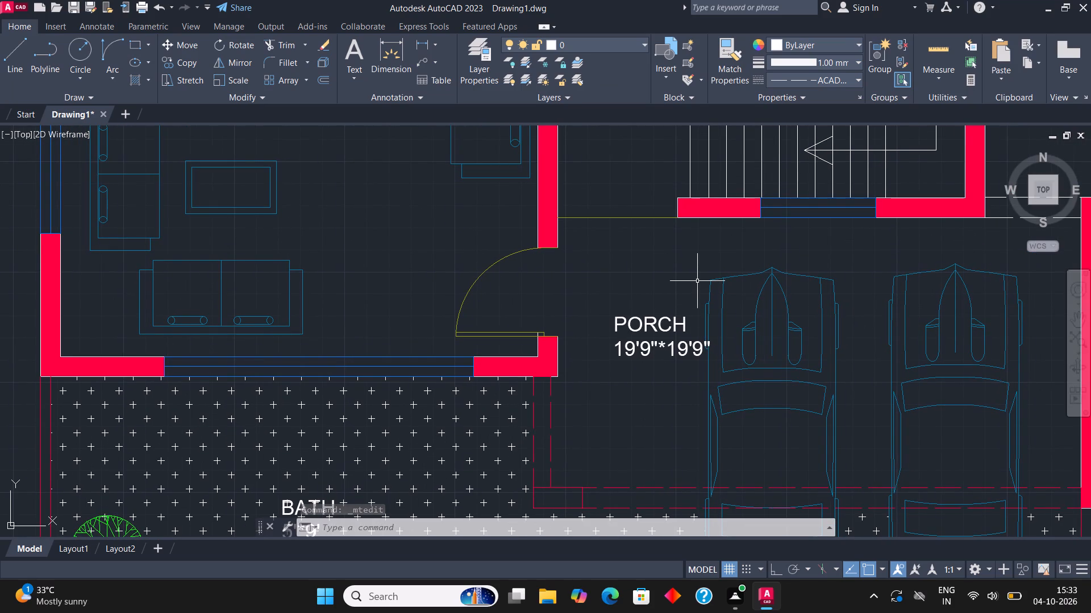
scroll(697, 282, down, 2)
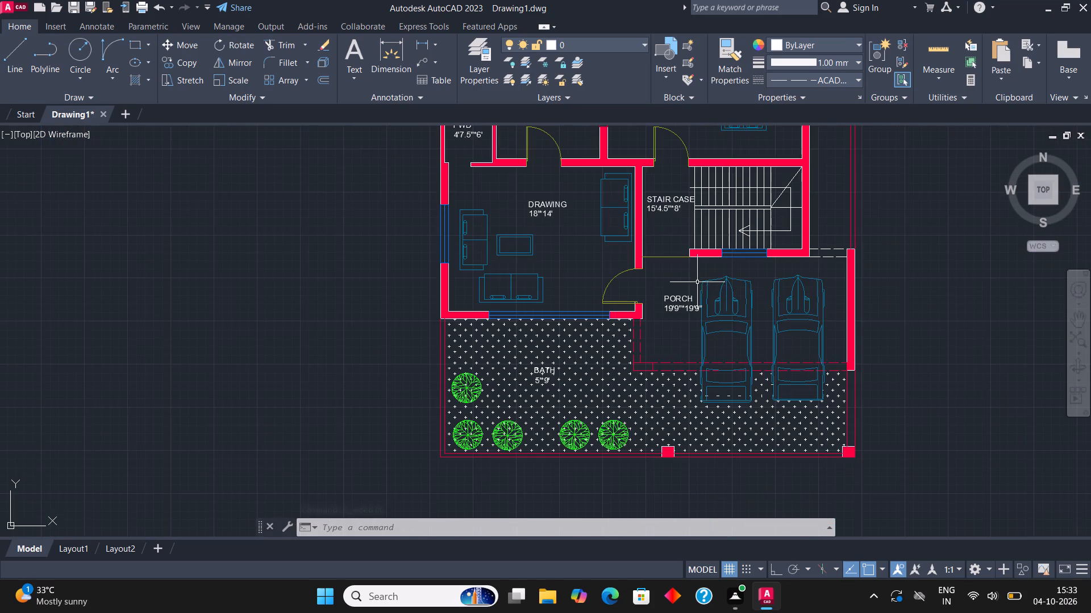
middle_drag(538, 398, 582, 402)
scroll(582, 375, up, 2)
click(582, 375)
right_click(584, 374)
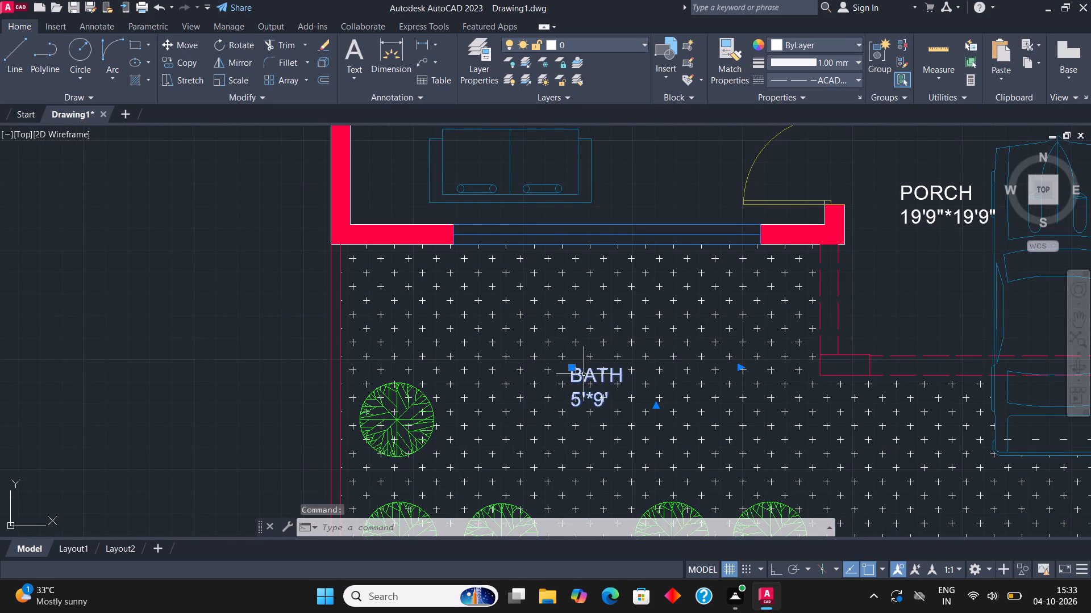
click(649, 221)
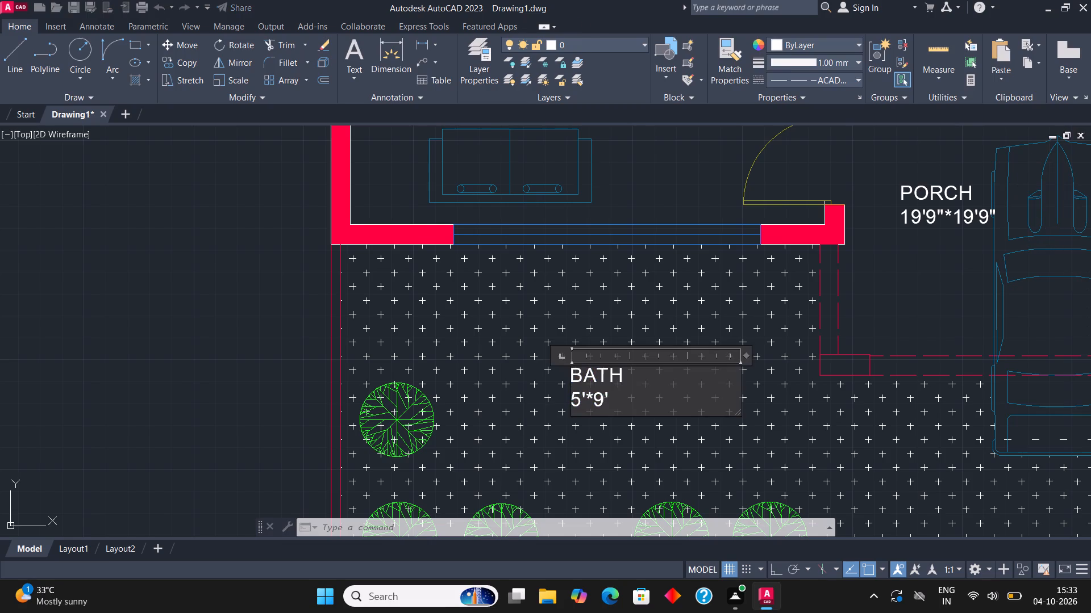
click(618, 404)
key(BackSpace)
key(BackSpace)
key(BackSpace)
key(BackSpace)
key(BackSpace)
key(BackSpace)
key(BackSpace)
key(BackSpace)
key(BackSpace)
key(BackSpace)
key(BackSpace)
key(BackSpace)
key(BackSpace)
key(BackSpace)
key(BackSpace)
key(BackSpace)
key(BackSpace)
key(BackSpace)
key(BackSpace)
key(BackSpace)
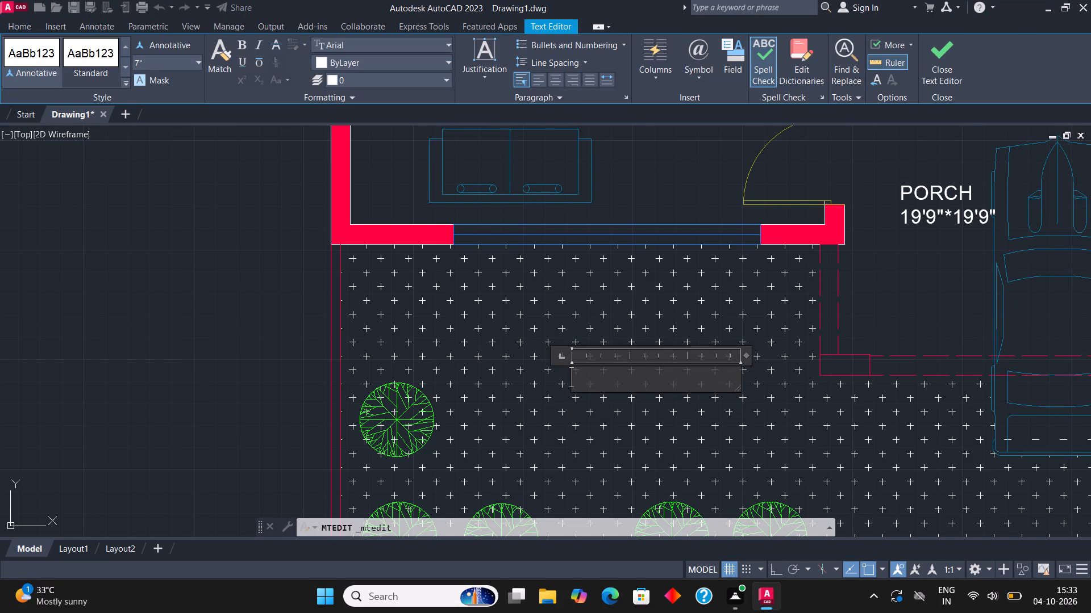
text(LA)
text(WN)
key(space)
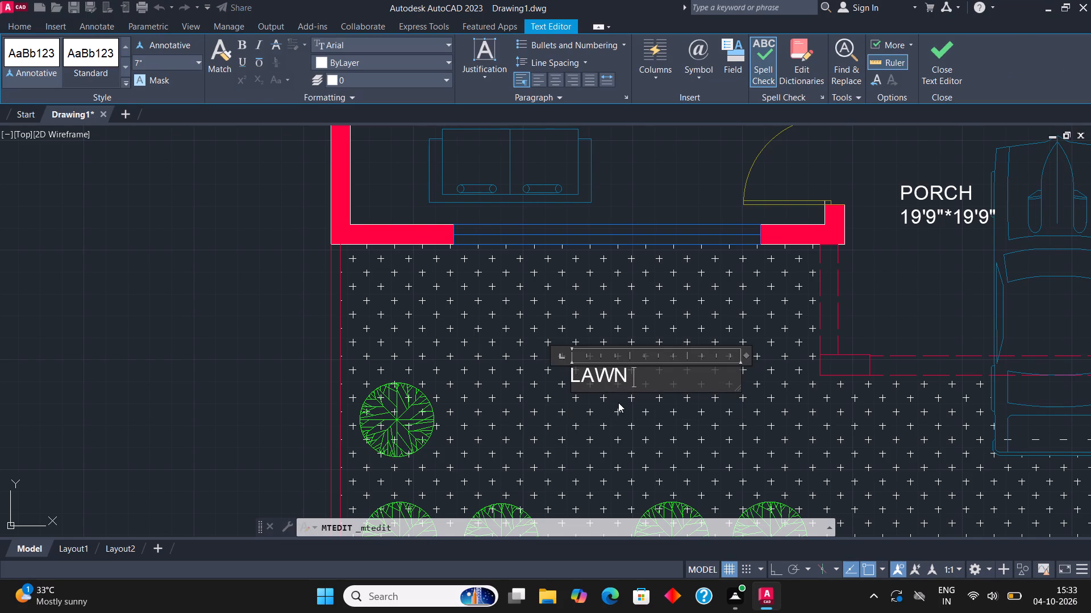
text(13' WI)
text(DE)
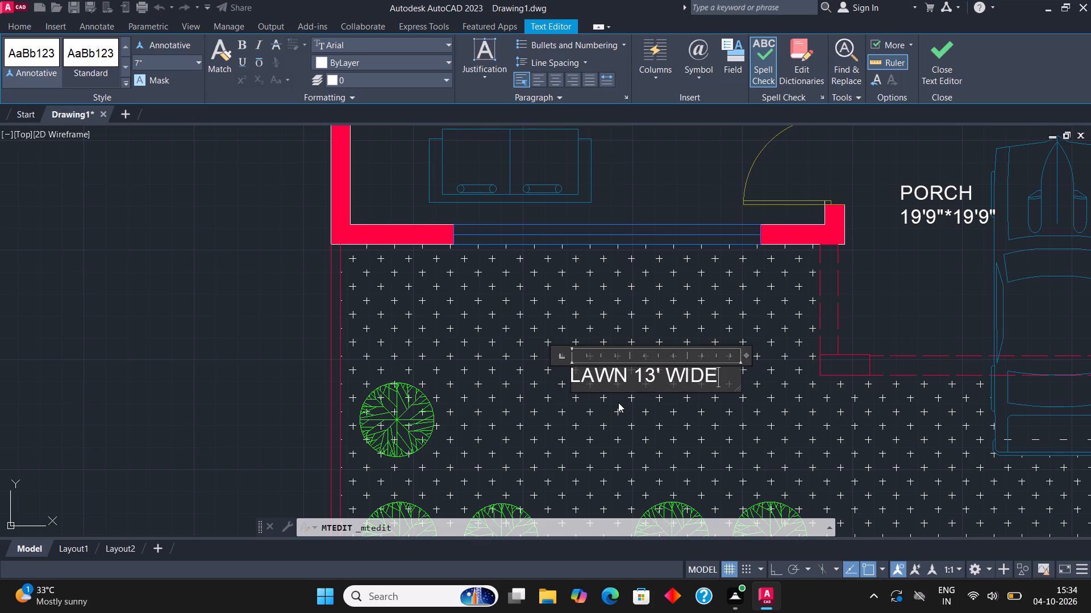
click(939, 57)
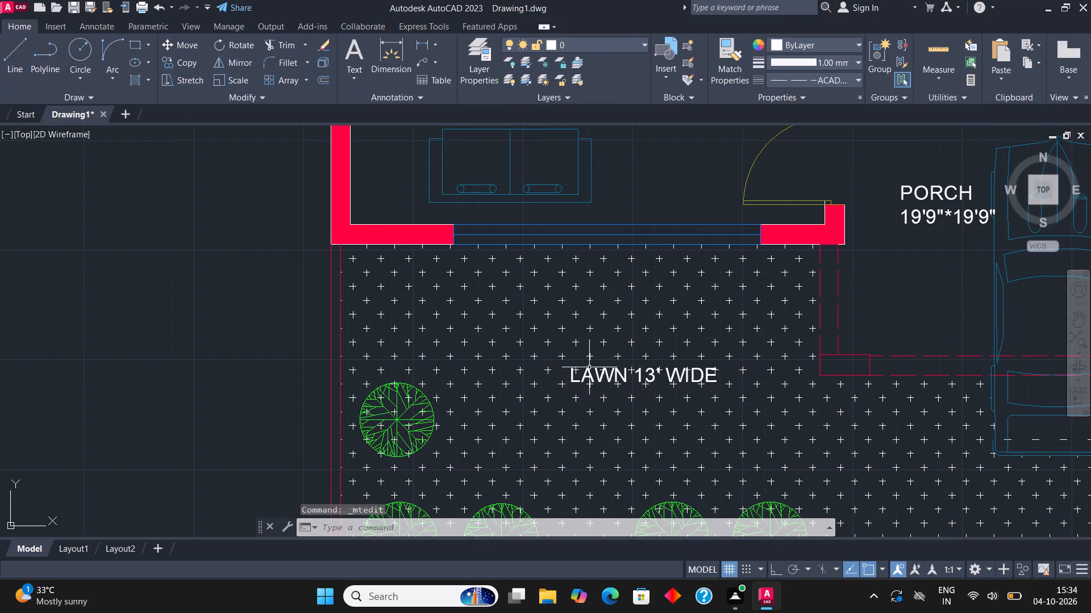
Copy the LOBBY label to the empty space outside the house's west wall, level with the west dressing room.
scroll(588, 369, down, 1)
middle_drag(702, 349, 609, 410)
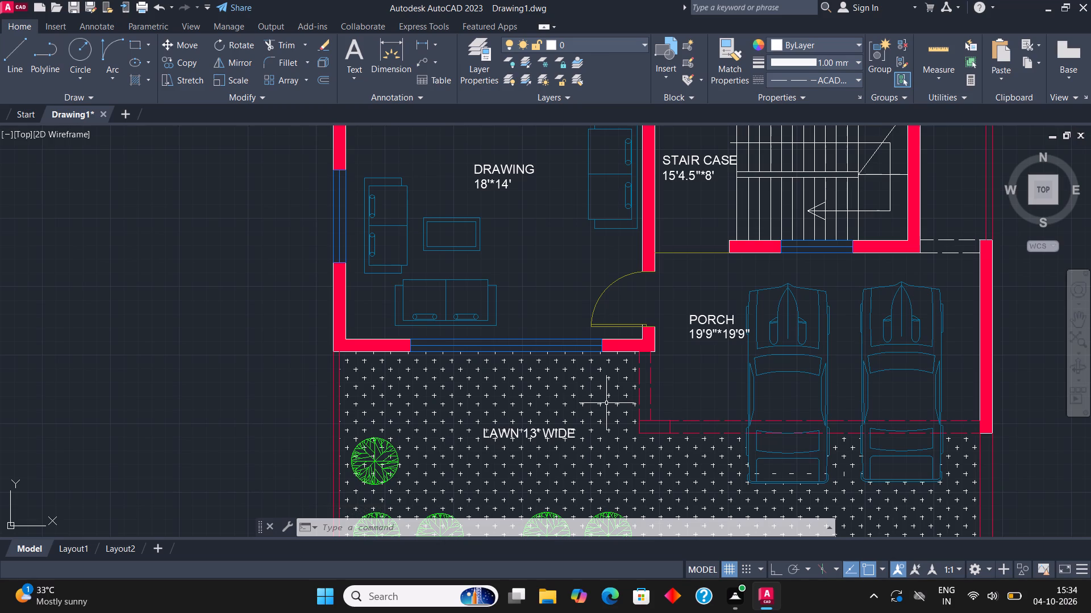
middle_drag(698, 384, 686, 447)
scroll(681, 278, down, 1)
middle_drag(681, 280, 648, 451)
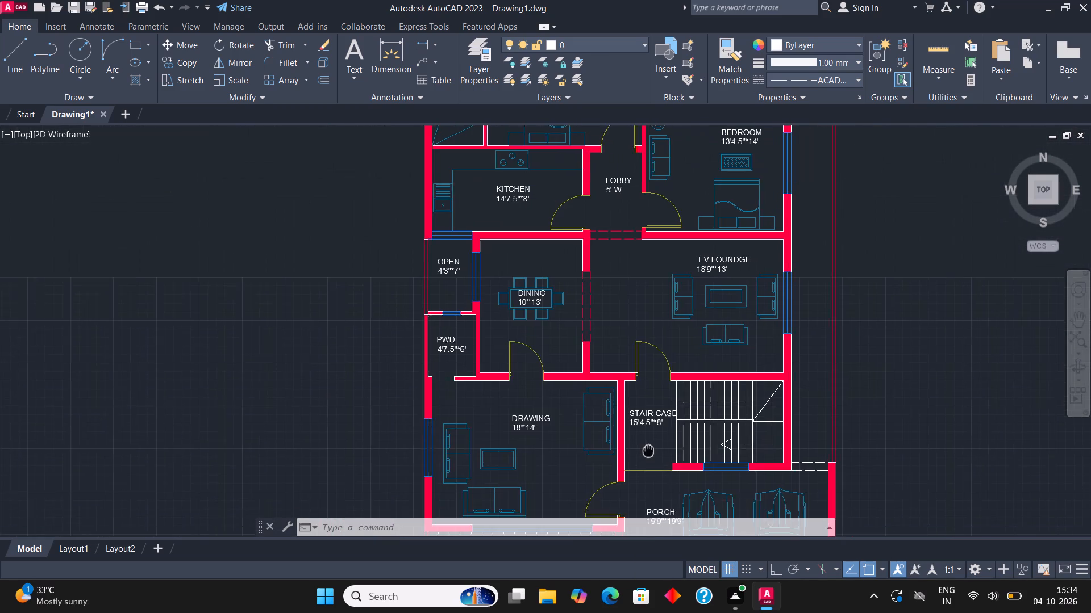
middle_drag(648, 451, 644, 463)
middle_drag(665, 292, 665, 371)
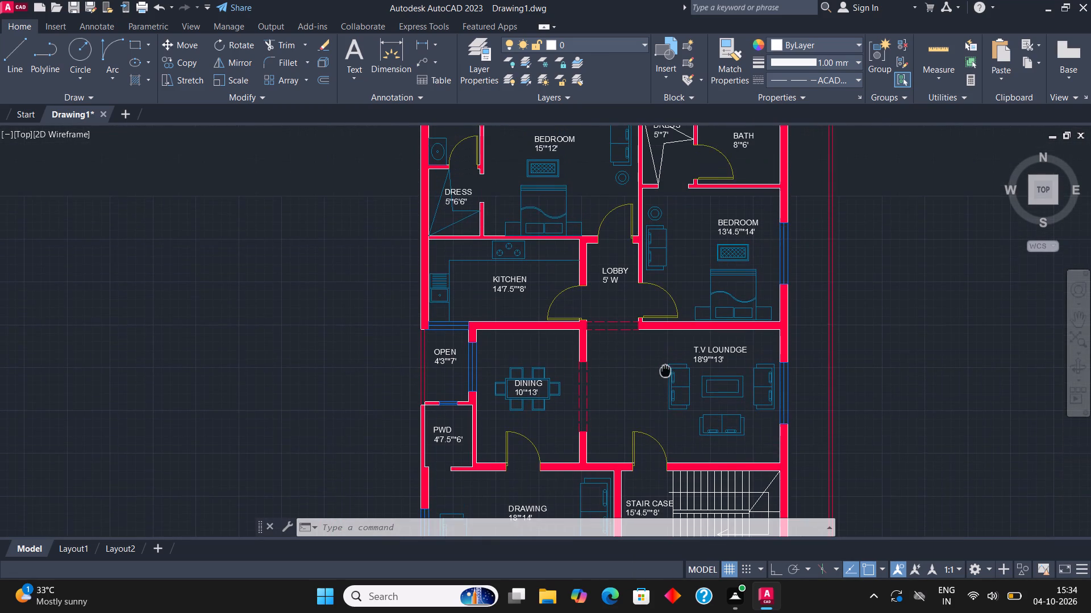
middle_drag(665, 371, 671, 428)
middle_drag(702, 234, 718, 398)
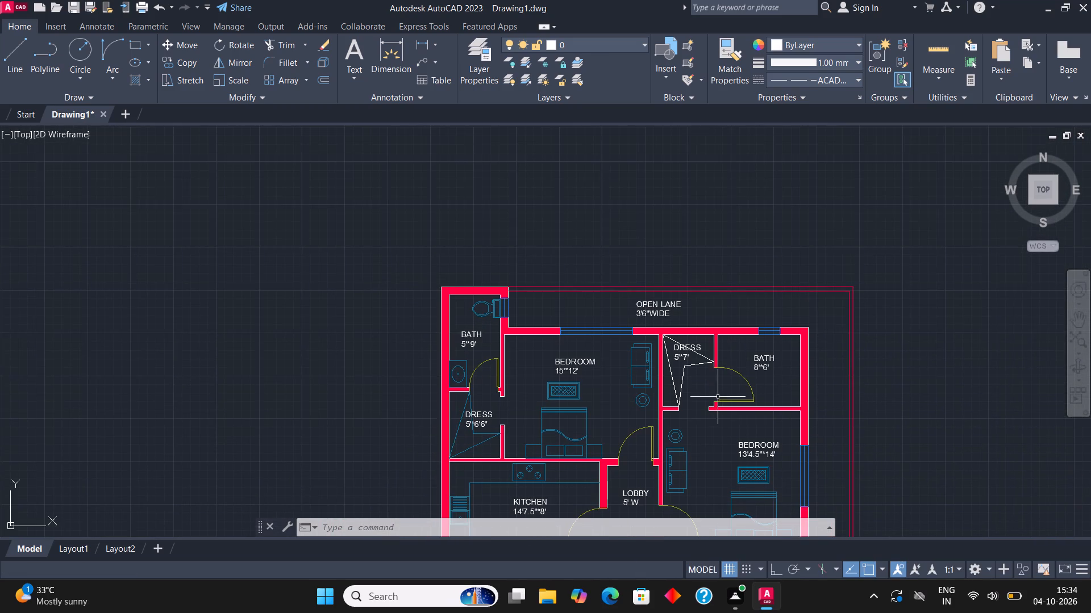
middle_drag(721, 380, 761, 342)
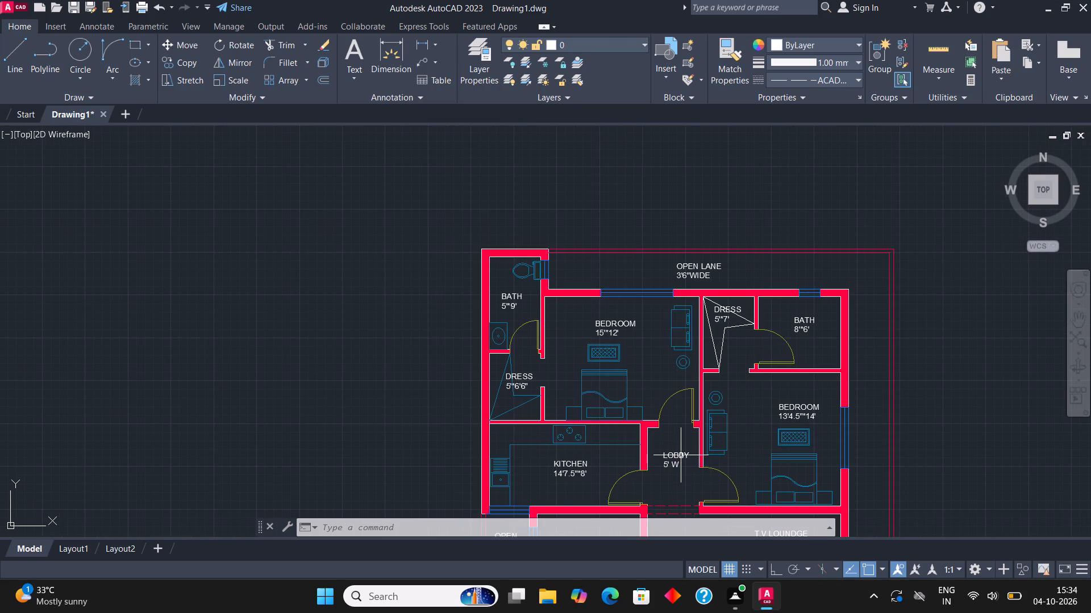
scroll(681, 455, up, 1)
click(674, 451)
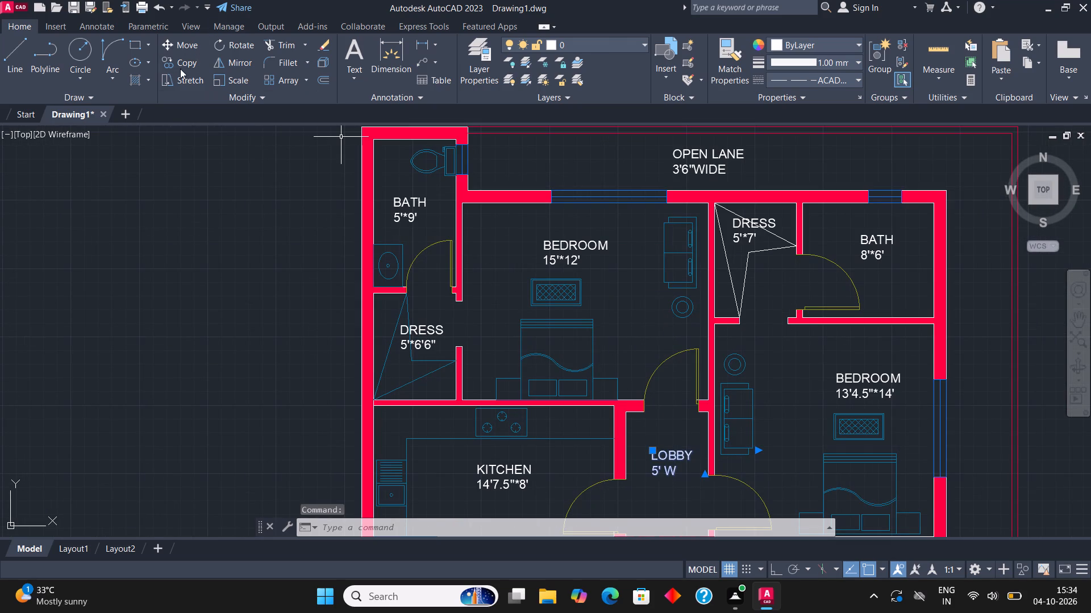
click(189, 57)
click(688, 429)
scroll(730, 417, down, 1)
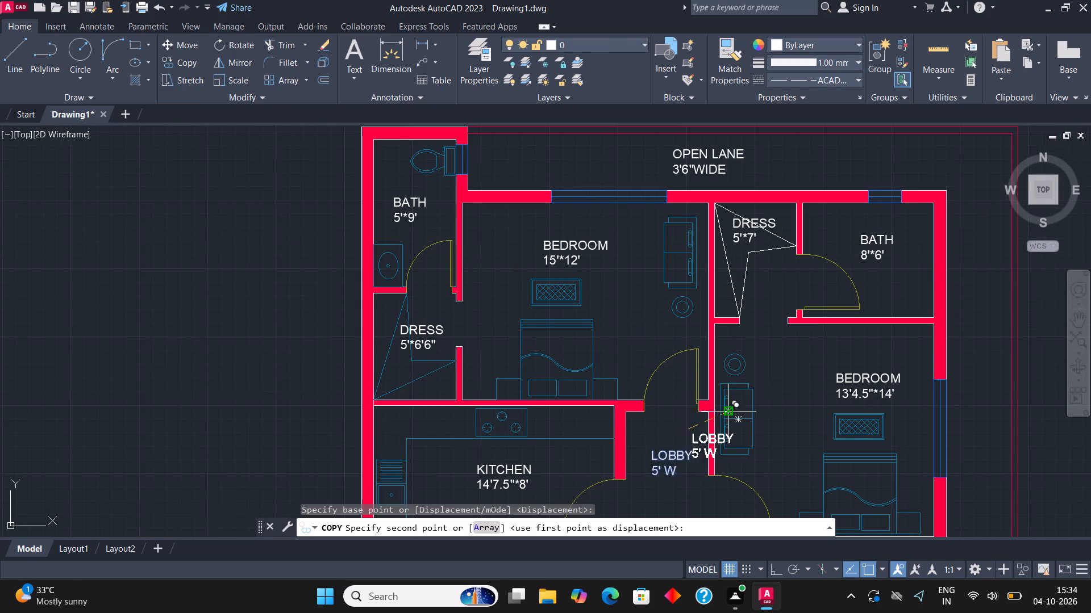
scroll(730, 417, down, 1)
scroll(545, 391, up, 3)
click(547, 392)
key(Escape)
Replace the copied LOBBY label outside the house's west wall with the single letter D.
drag(535, 469, 534, 460)
click(520, 422)
right_click(528, 433)
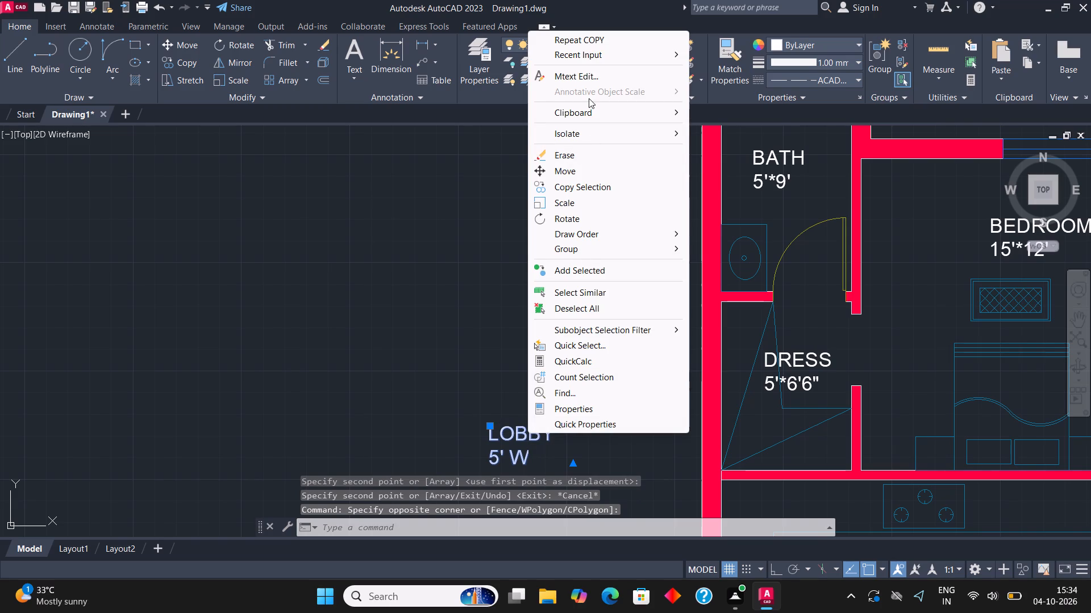
click(592, 72)
click(557, 454)
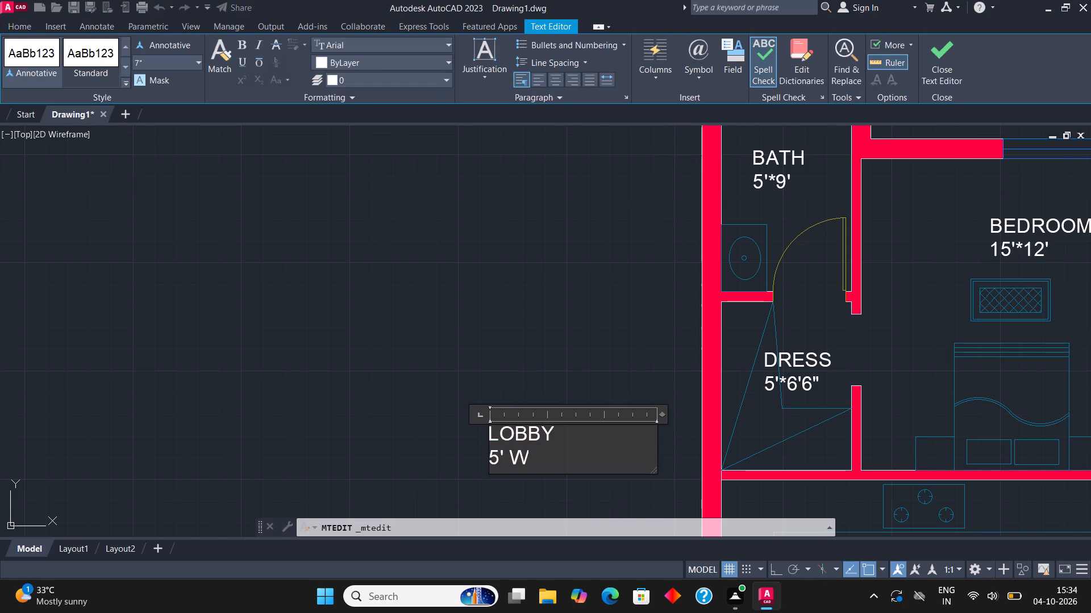
key(BackSpace)
key(BackSpace)
key(BackSpace)
key(BackSpace)
key(BackSpace)
key(BackSpace)
key(BackSpace)
key(BackSpace)
key(BackSpace)
key(BackSpace)
key(BackSpace)
key(BackSpace)
key(BackSpace)
key(BackSpace)
key(BackSpace)
key(BackSpace)
key(BackSpace)
key(BackSpace)
key(BackSpace)
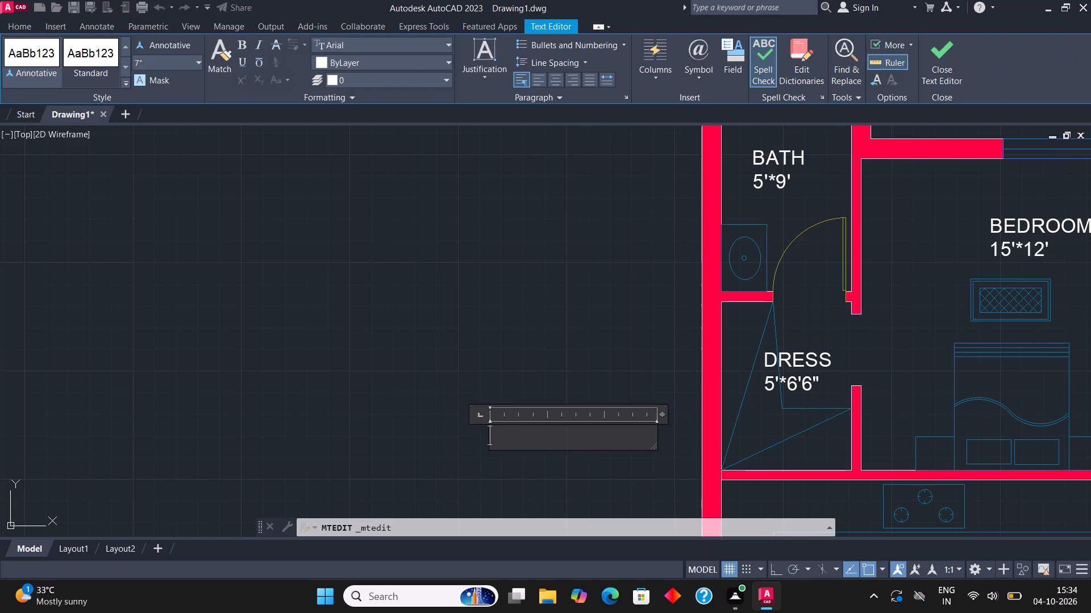
key(d)
click(938, 66)
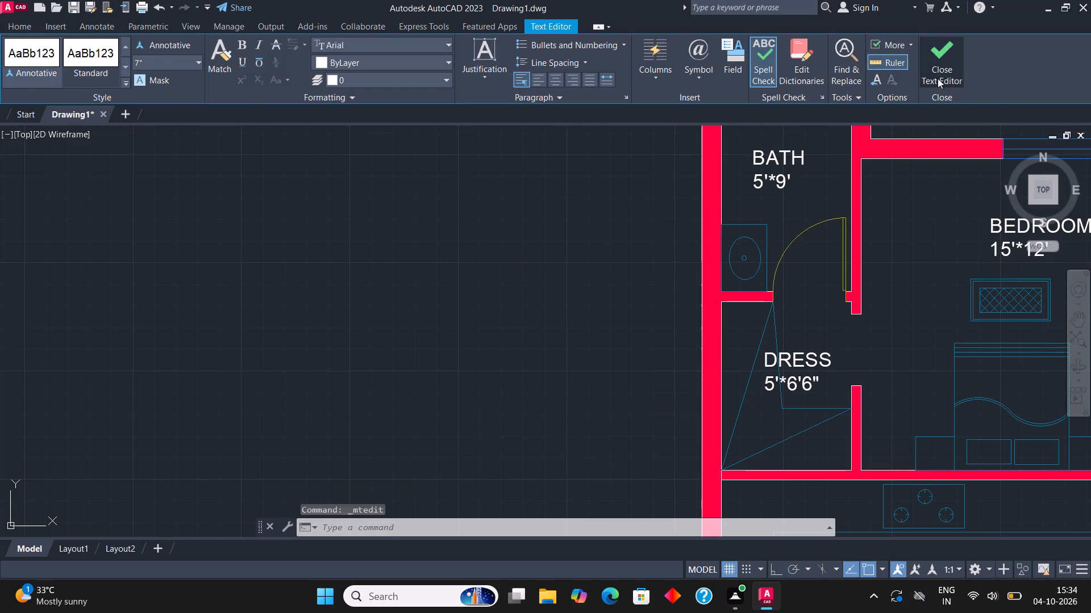
Copy the D label twice into the empty space between it and the house's west wall.
middle_click(620, 317)
scroll(523, 416, up, 1)
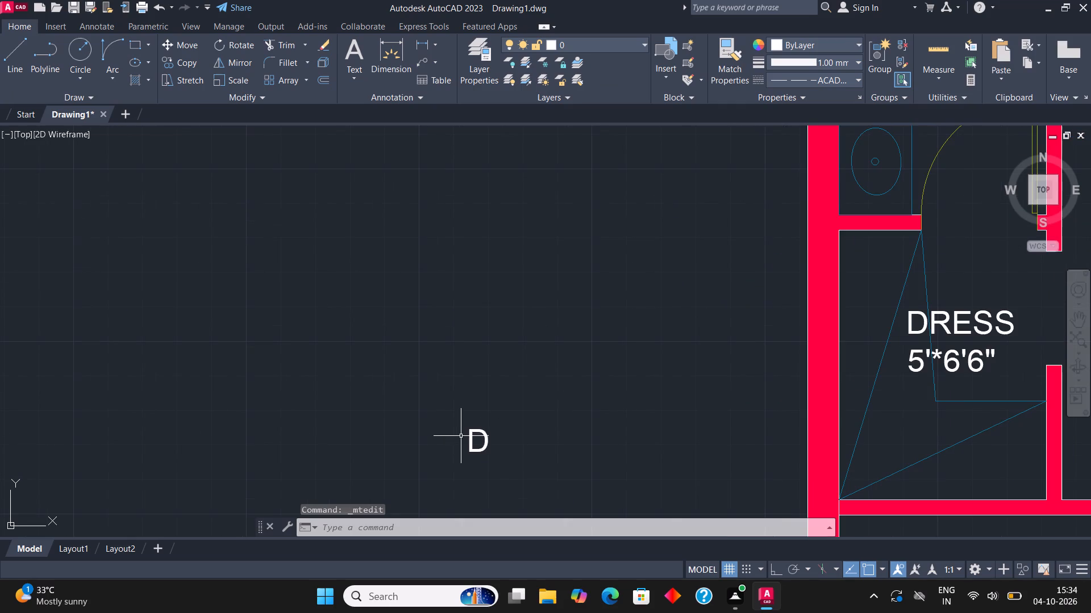
click(459, 436)
double_click(475, 444)
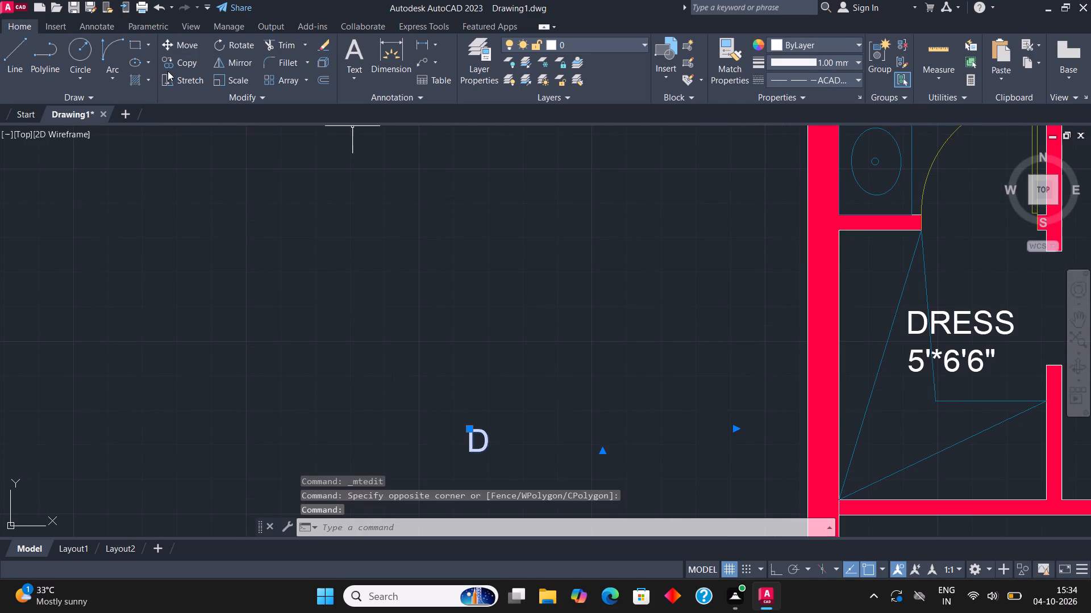
click(180, 57)
click(469, 429)
click(591, 358)
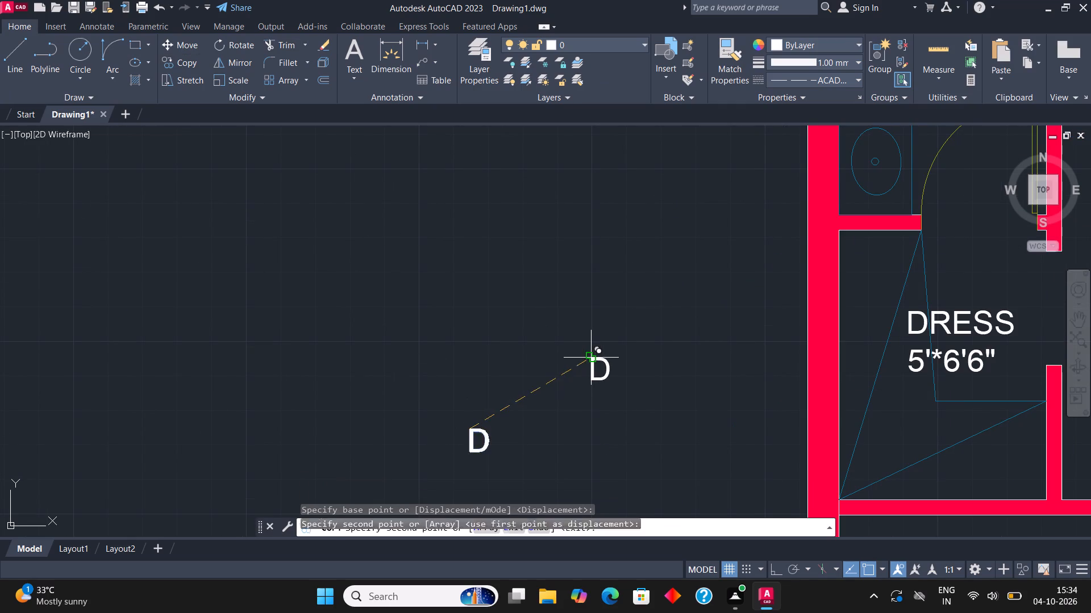
click(638, 436)
key(Escape)
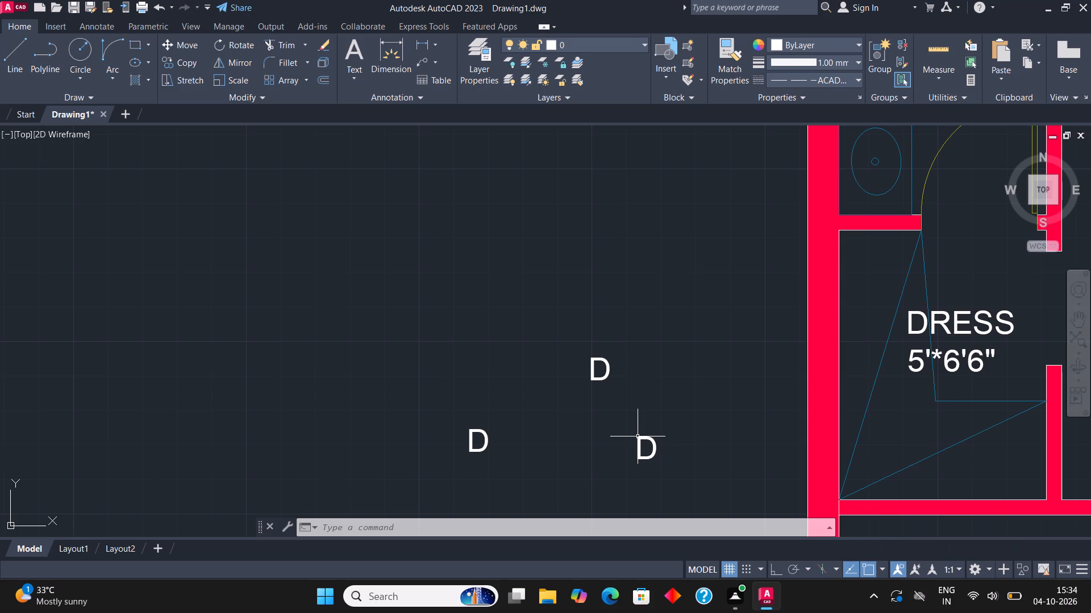
Change the uppermost of the three D labels outside the west wall to W.
scroll(646, 358, down, 2)
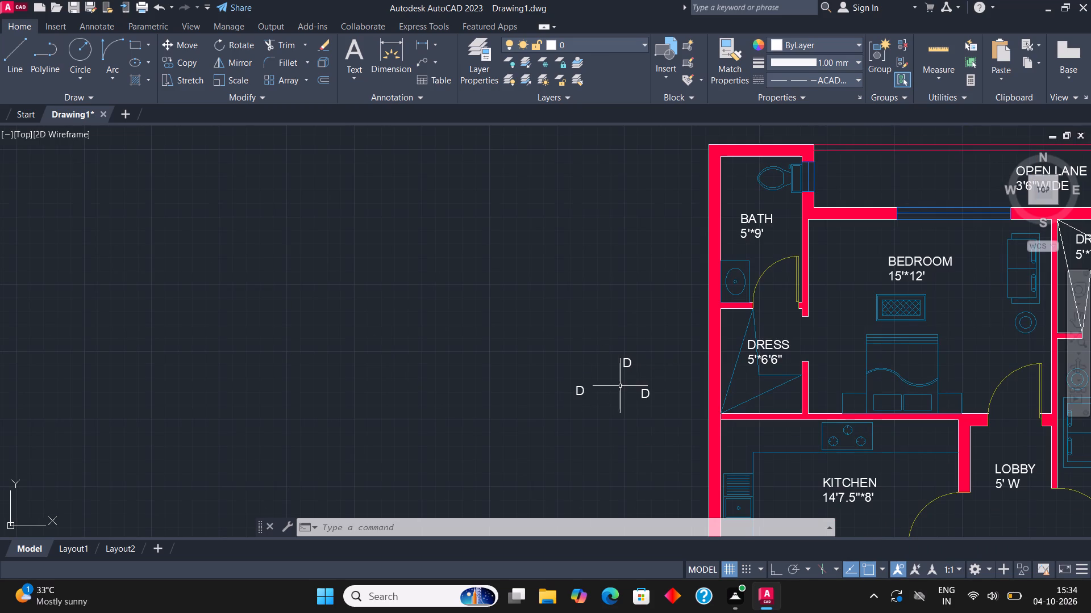
middle_drag(630, 375, 565, 392)
scroll(573, 383, up, 1)
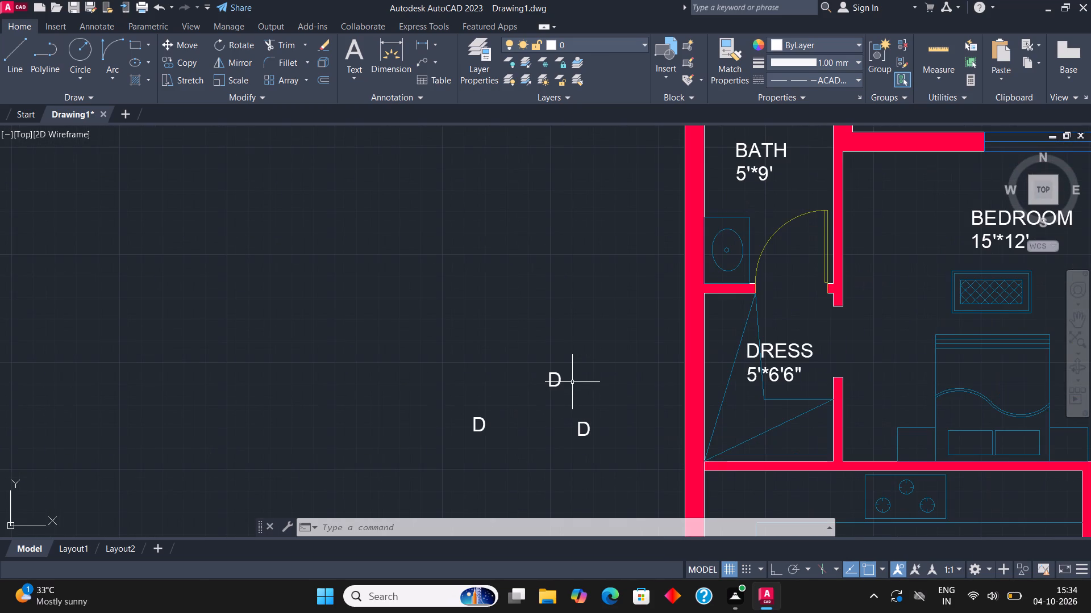
click(561, 382)
right_click(557, 380)
click(627, 216)
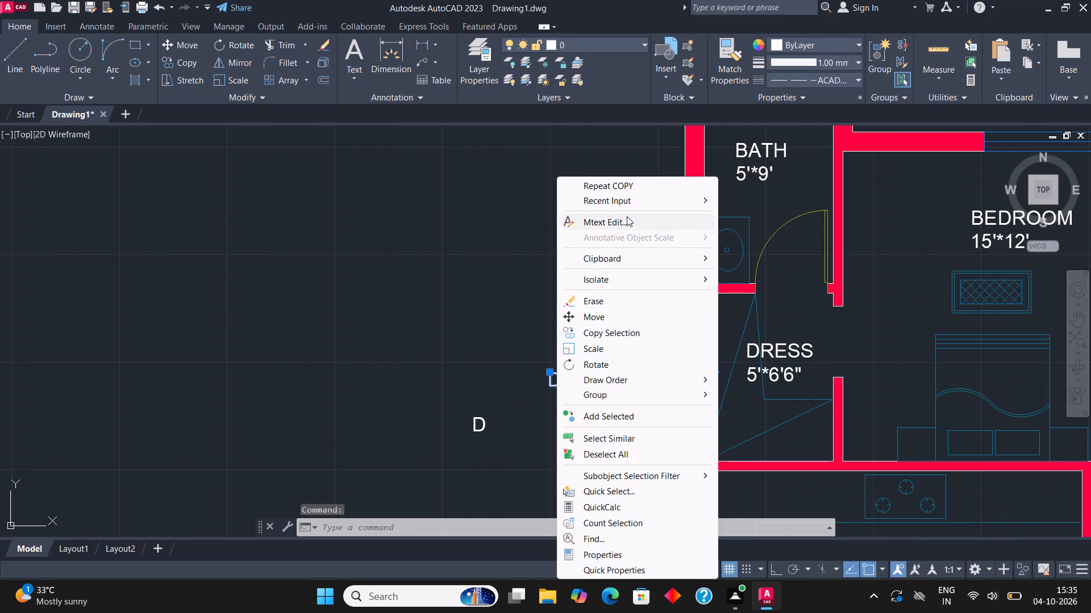
click(601, 368)
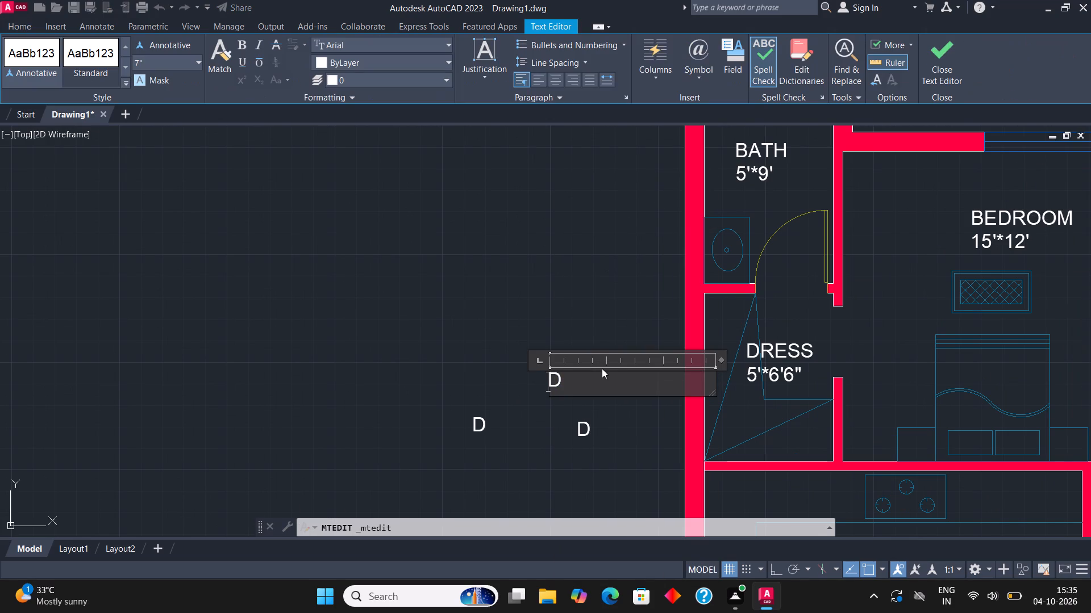
click(581, 385)
key(BackSpace)
key(w)
click(944, 59)
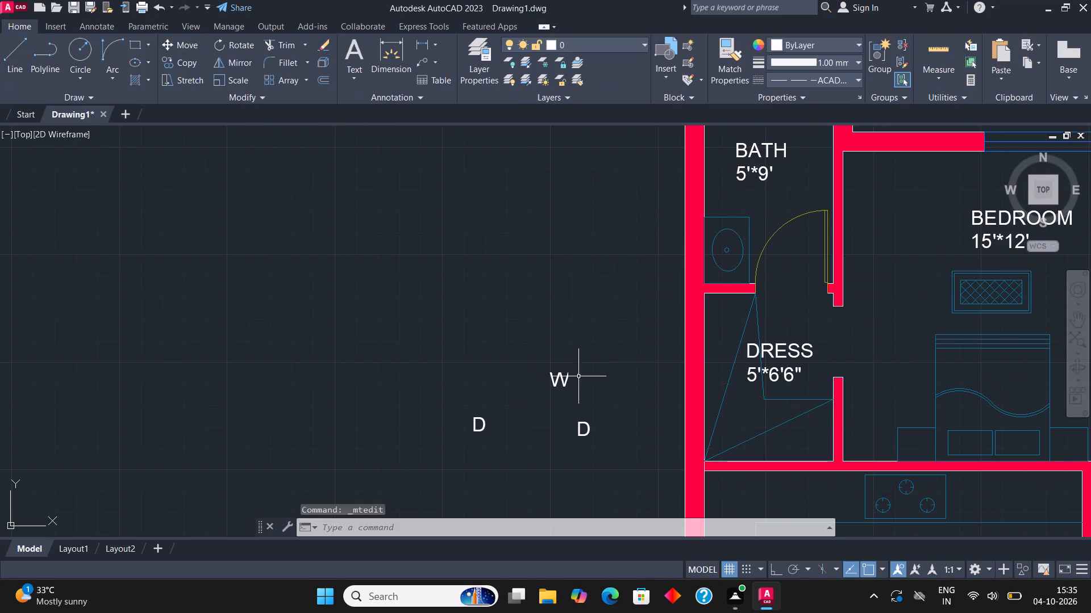
Change the D label copy below the W, nearest the west wall, to V.
click(582, 420)
right_click(581, 421)
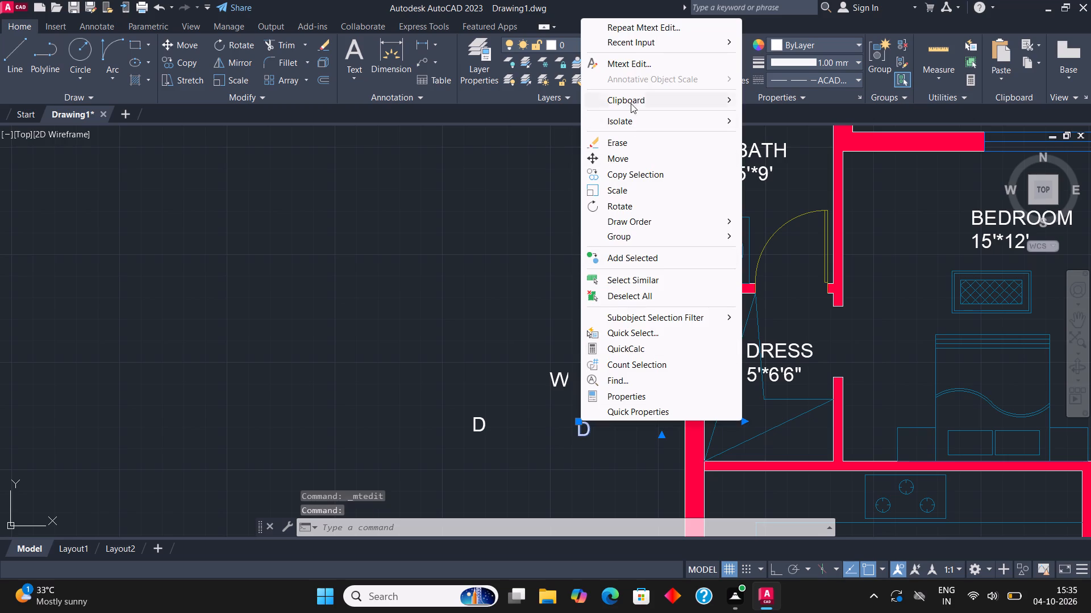
click(634, 66)
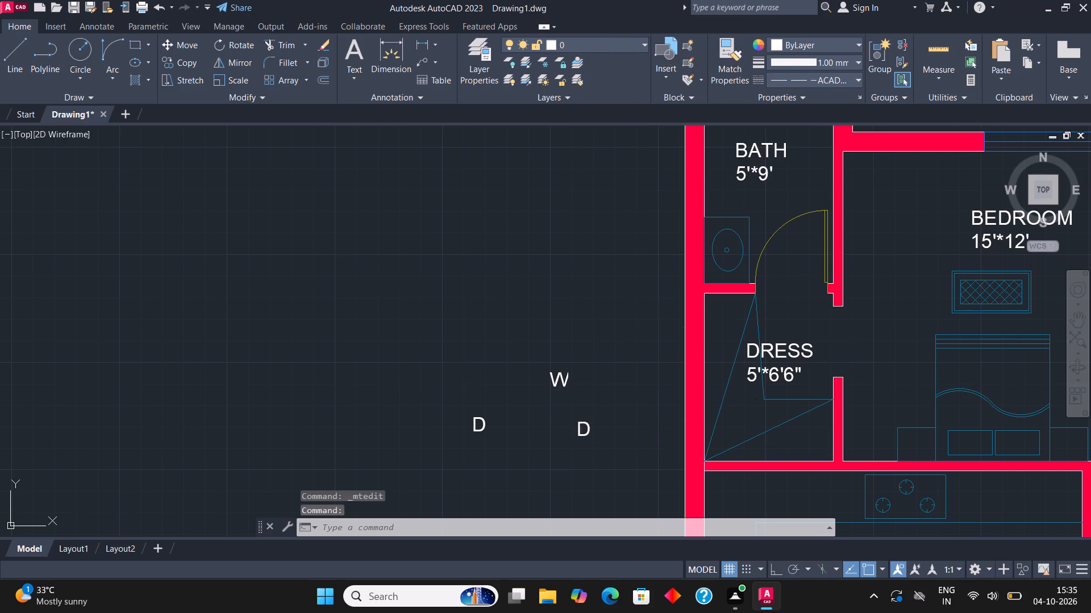
click(592, 430)
key(BackSpace)
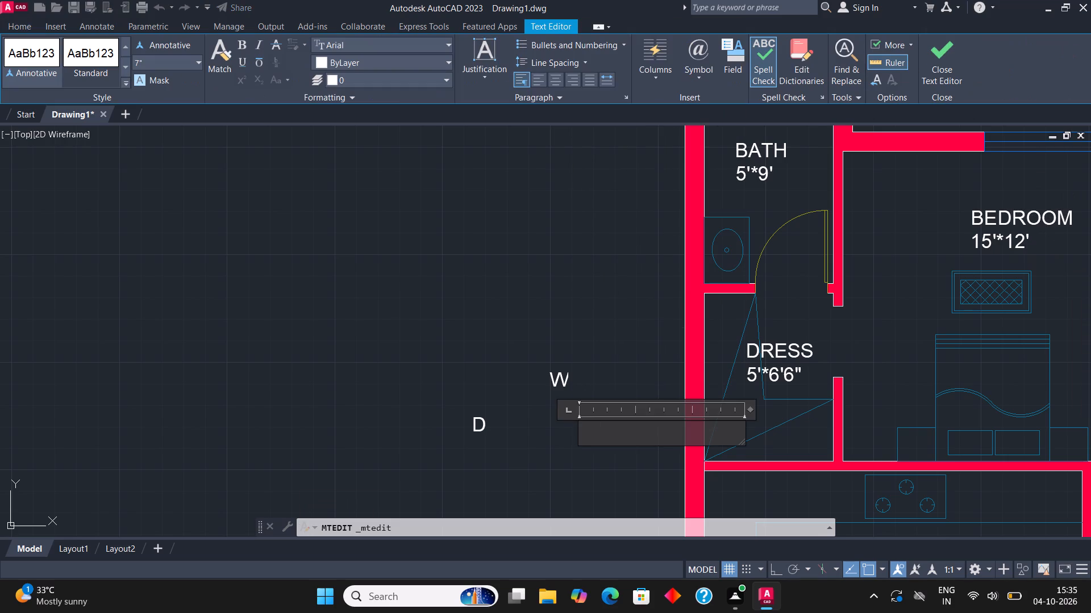
key(v)
click(936, 44)
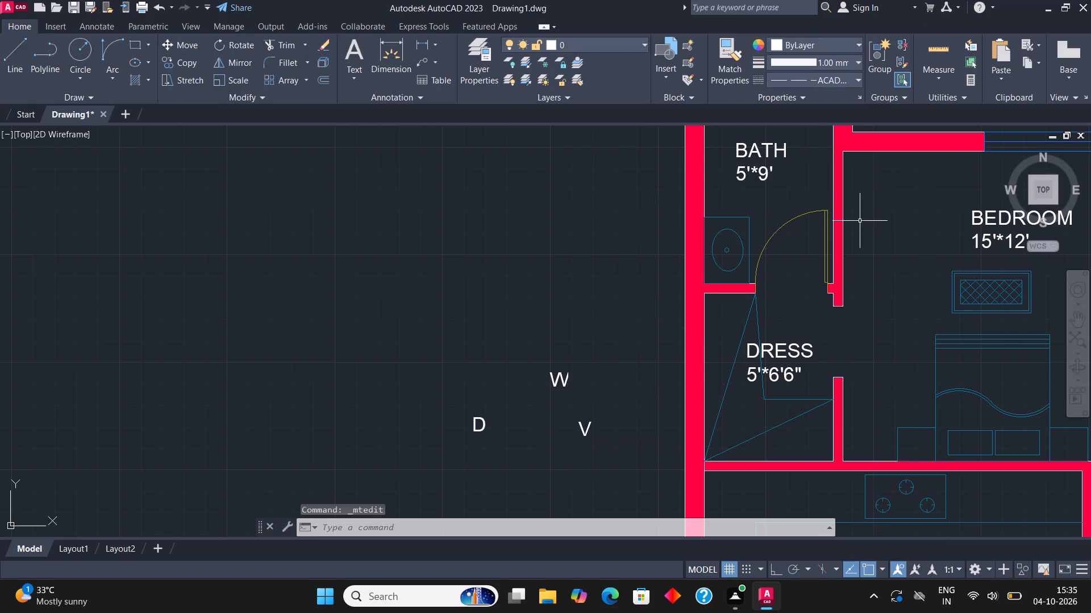
Copy the W label to the drawing room's south window, just inside, and its west window, just outside.
middle_drag(768, 257, 763, 245)
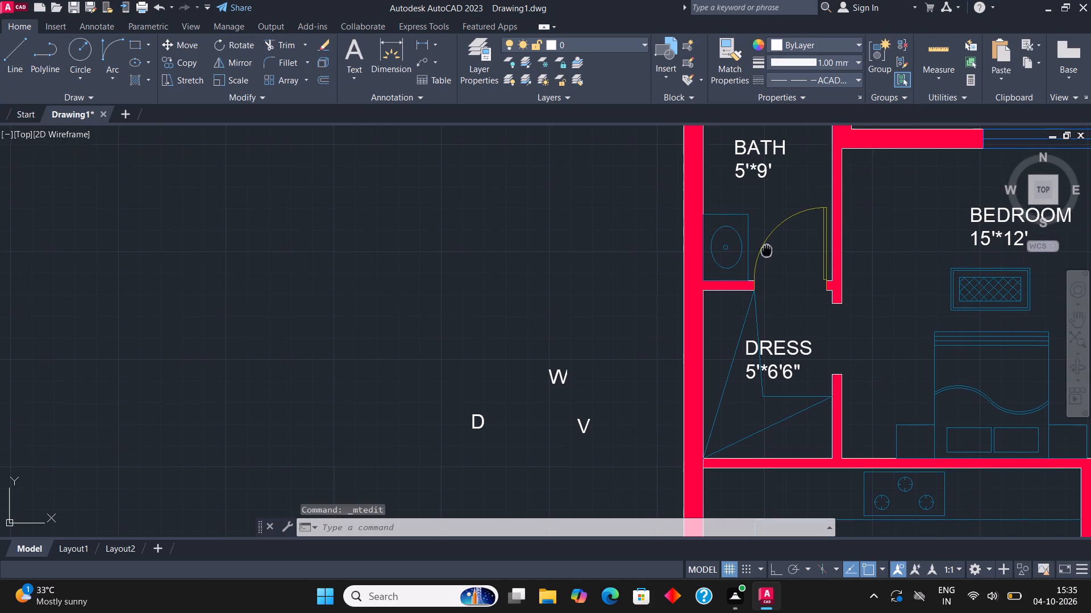
middle_drag(763, 245, 696, 199)
click(478, 324)
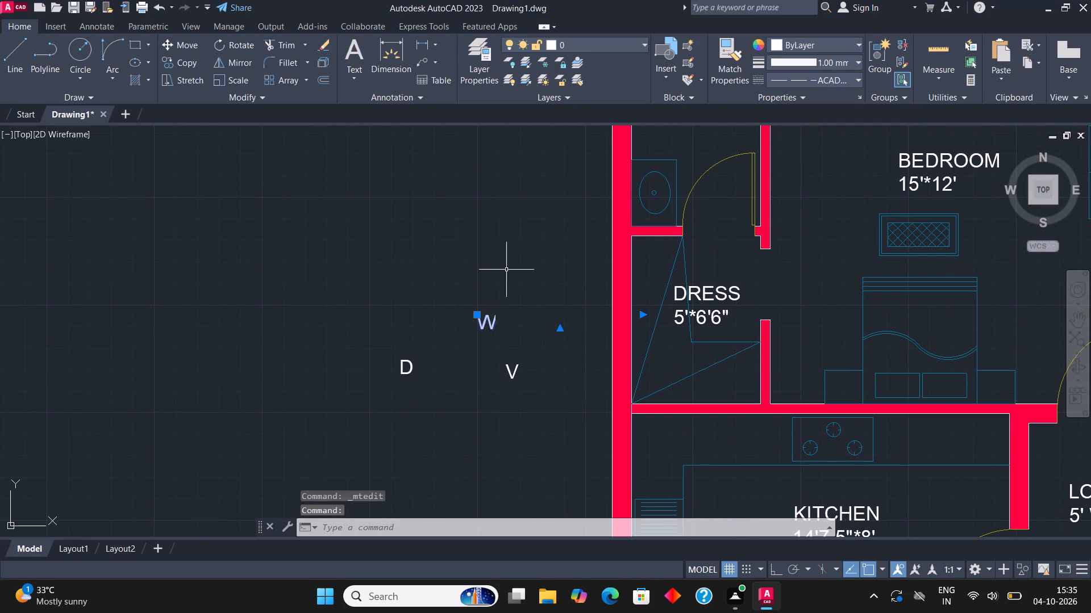
click(169, 60)
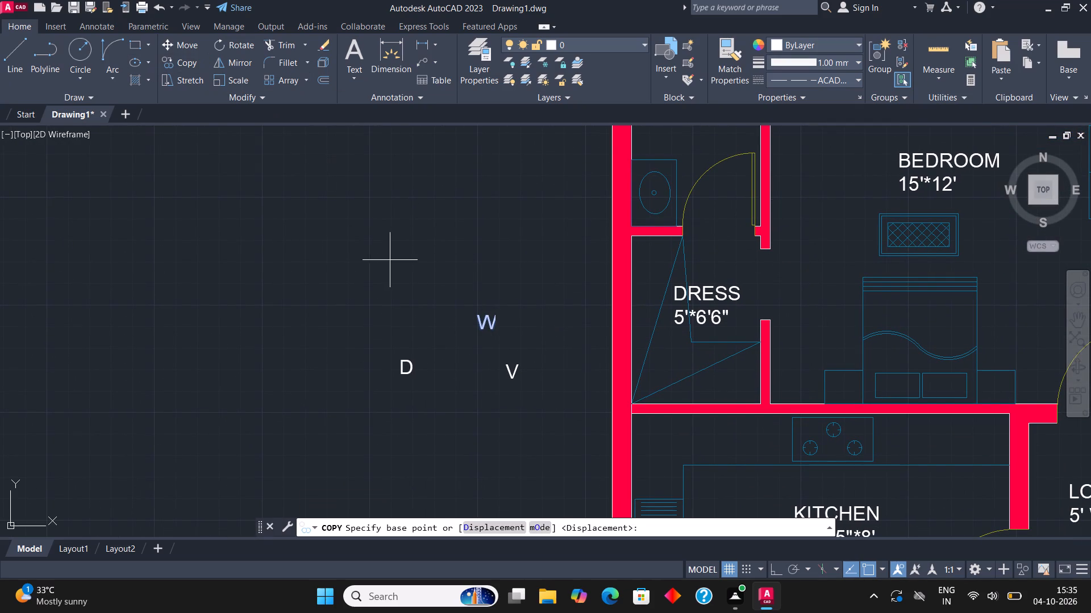
click(497, 326)
scroll(445, 265, down, 2)
scroll(507, 277, down, 1)
scroll(569, 325, down, 1)
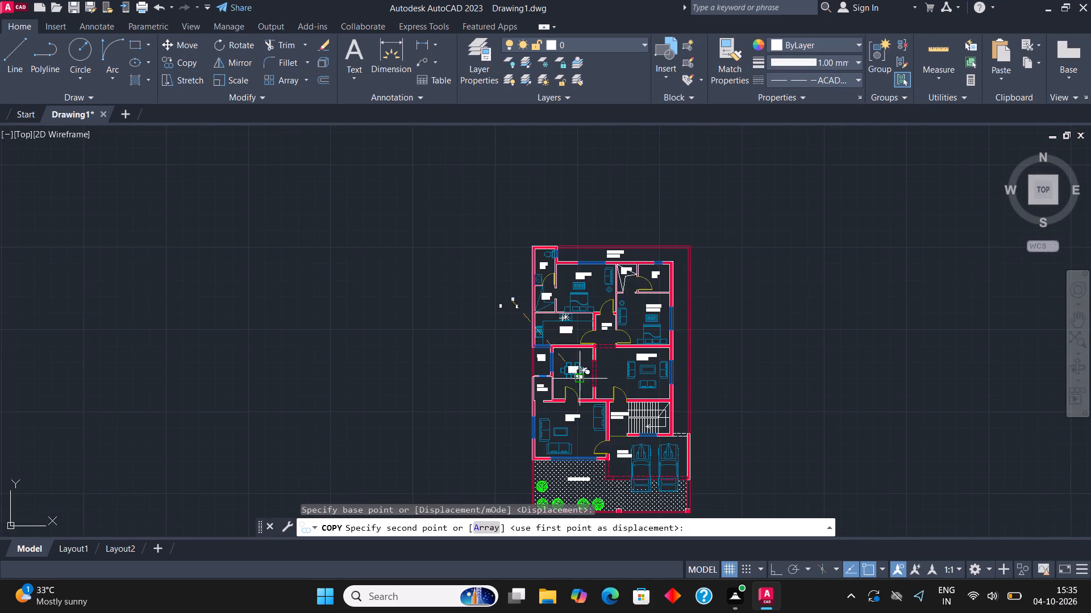
scroll(567, 483, up, 4)
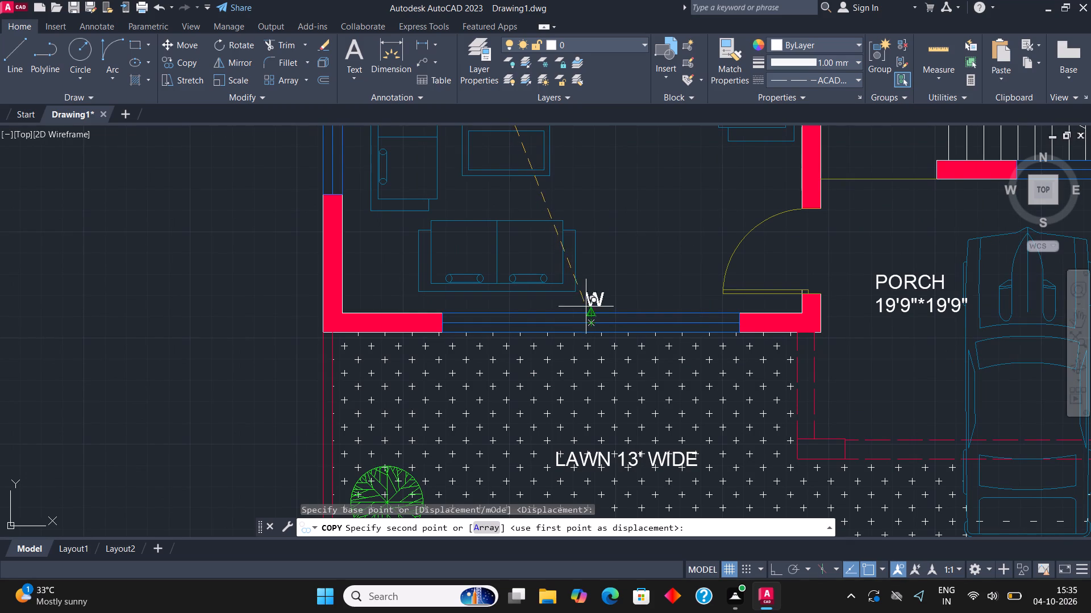
click(586, 305)
scroll(557, 375, down, 1)
middle_drag(536, 265, 544, 312)
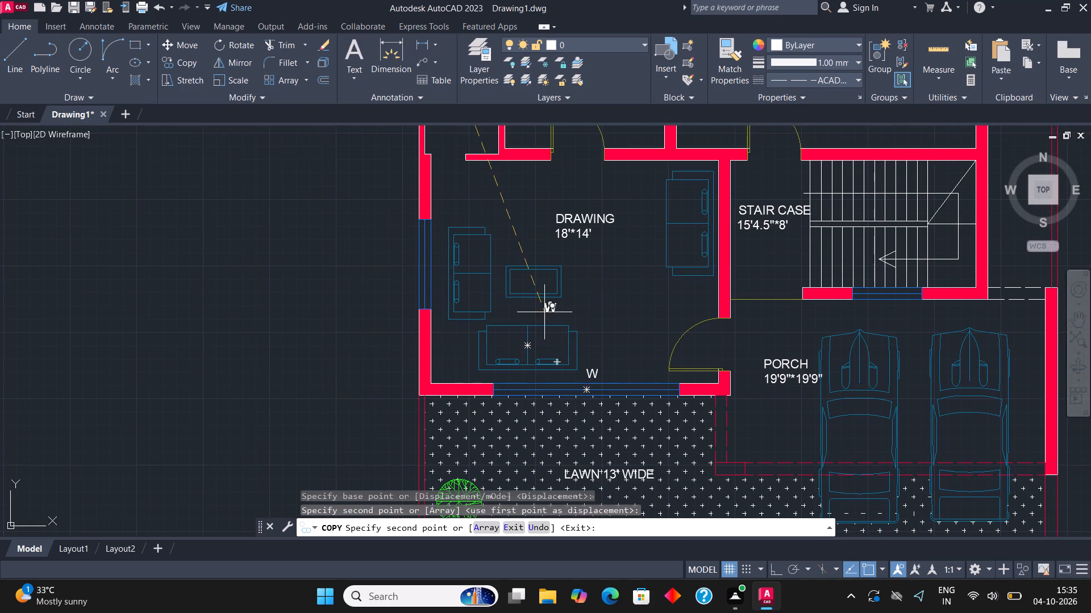
scroll(388, 246, up, 1)
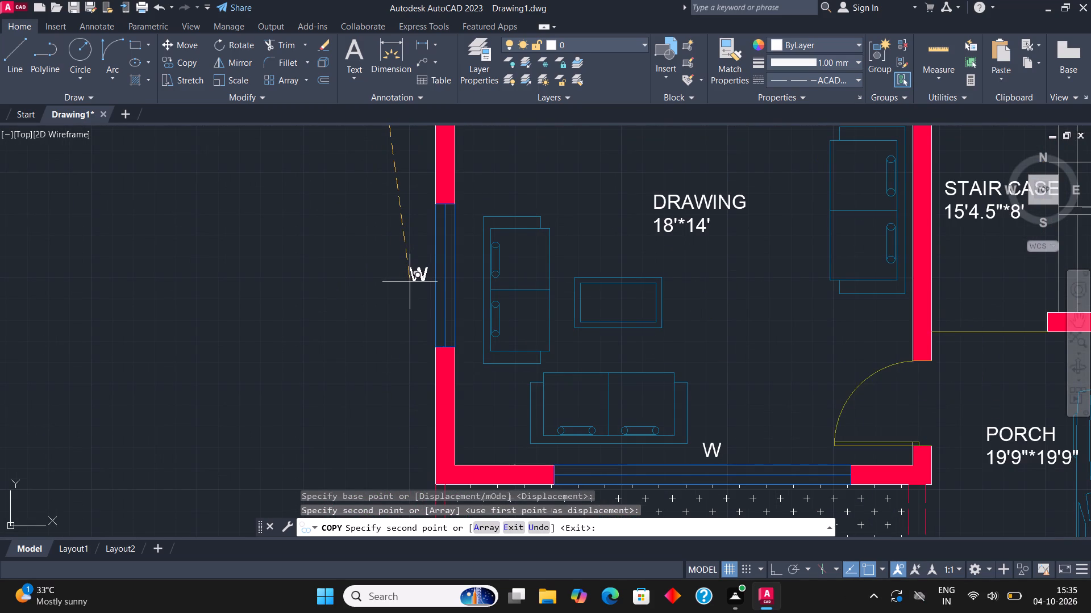
click(410, 282)
Place W label copies at the dining room and kitchen windows that face the OPEN area.
scroll(398, 291, down, 1)
middle_drag(549, 216, 550, 249)
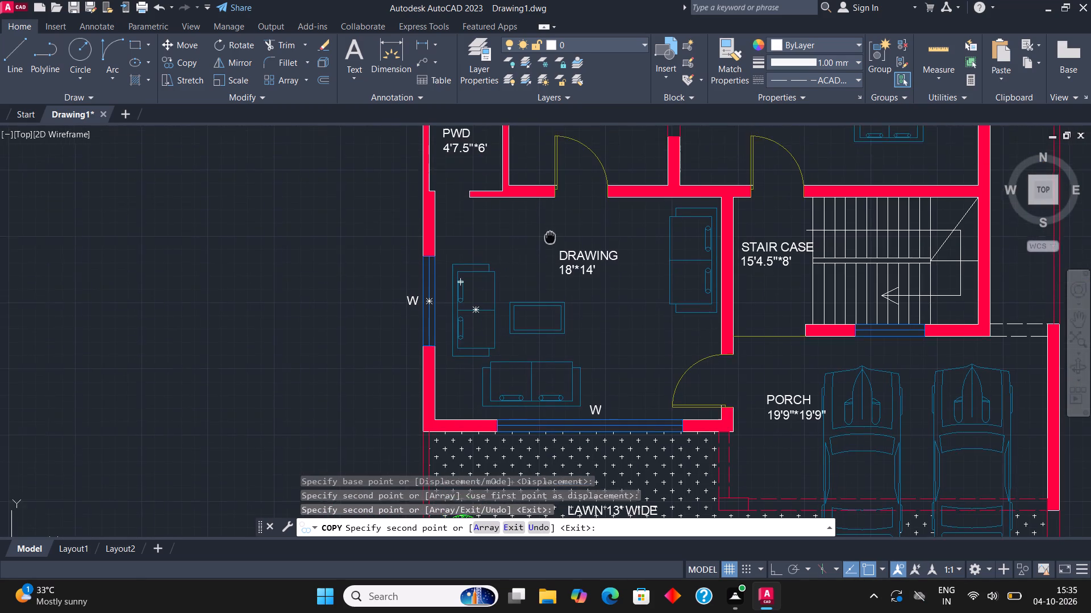
middle_drag(550, 249, 535, 446)
scroll(427, 253, up, 1)
scroll(459, 334, down, 1)
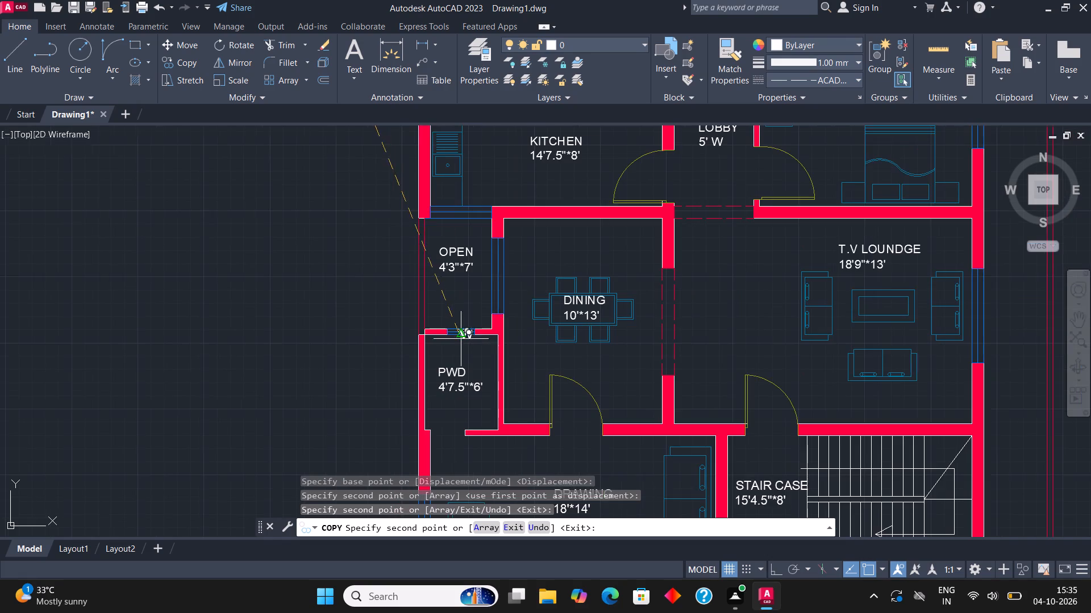
middle_drag(534, 271, 530, 304)
scroll(516, 319, up, 2)
click(487, 302)
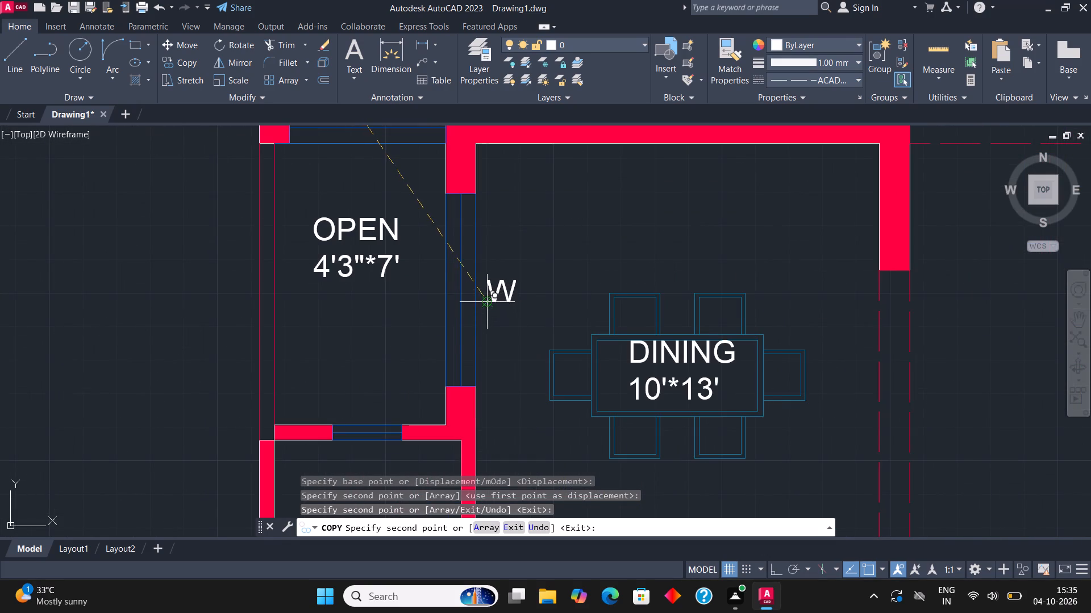
scroll(489, 350, down, 4)
middle_drag(480, 265, 478, 297)
scroll(472, 367, up, 3)
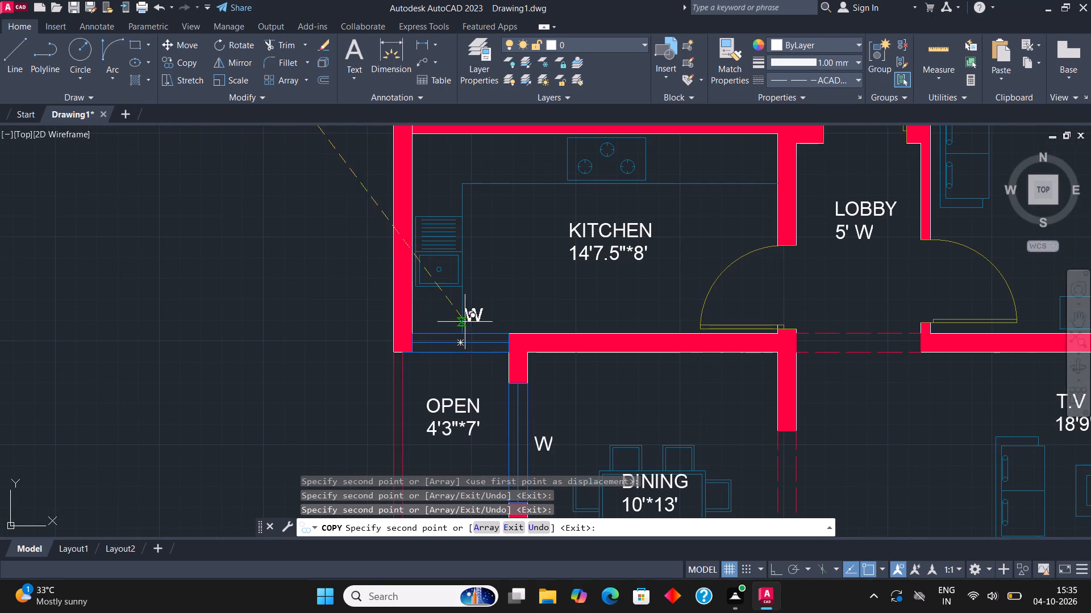
click(476, 328)
Place W label copies outside the 15'*12' bedroom's north window and the east windows of the 13'4.5"*14' bedroom and T.V lounge.
scroll(593, 246, down, 1)
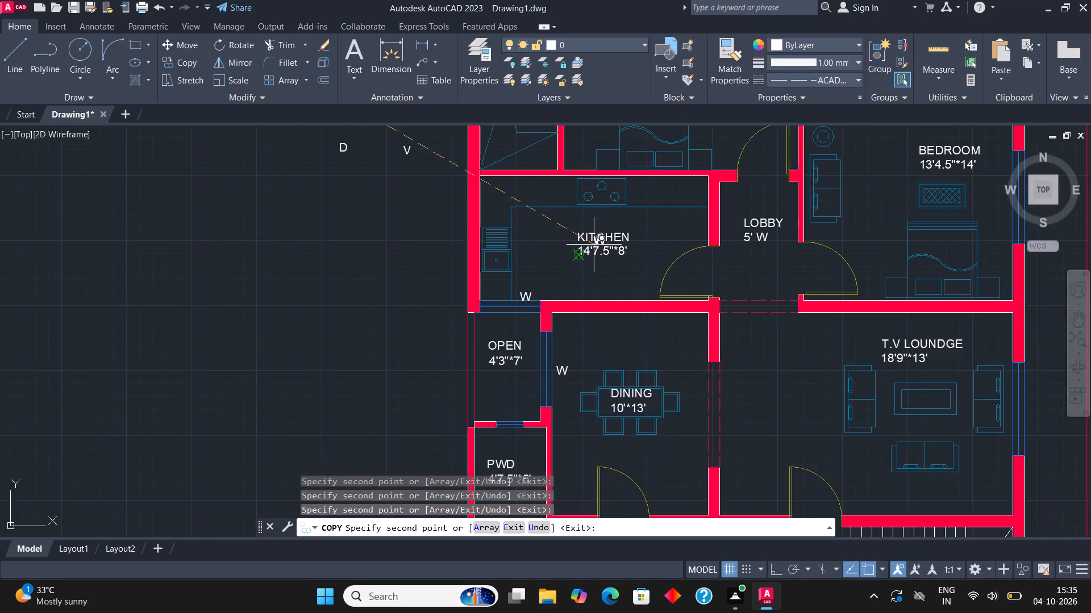
middle_drag(584, 263, 509, 426)
middle_drag(487, 225, 382, 350)
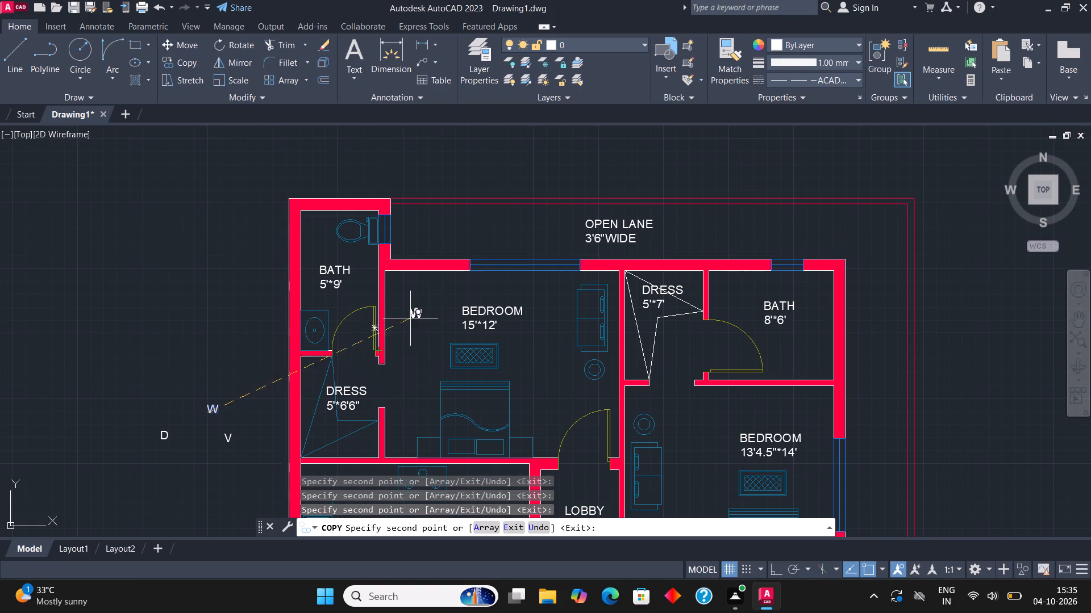
click(511, 248)
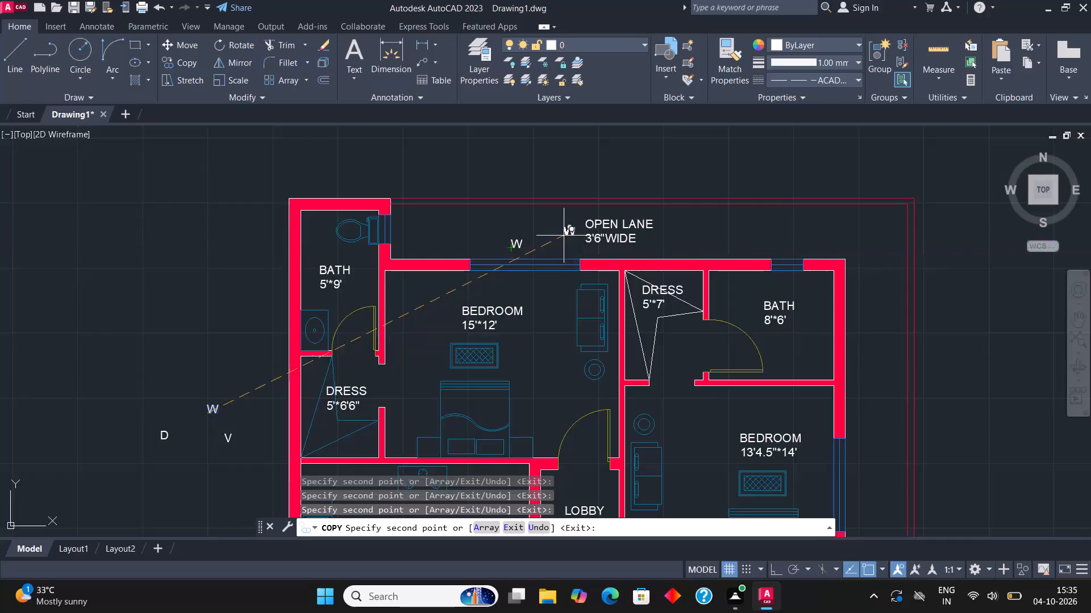
scroll(543, 222, down, 2)
scroll(692, 342, up, 2)
click(624, 303)
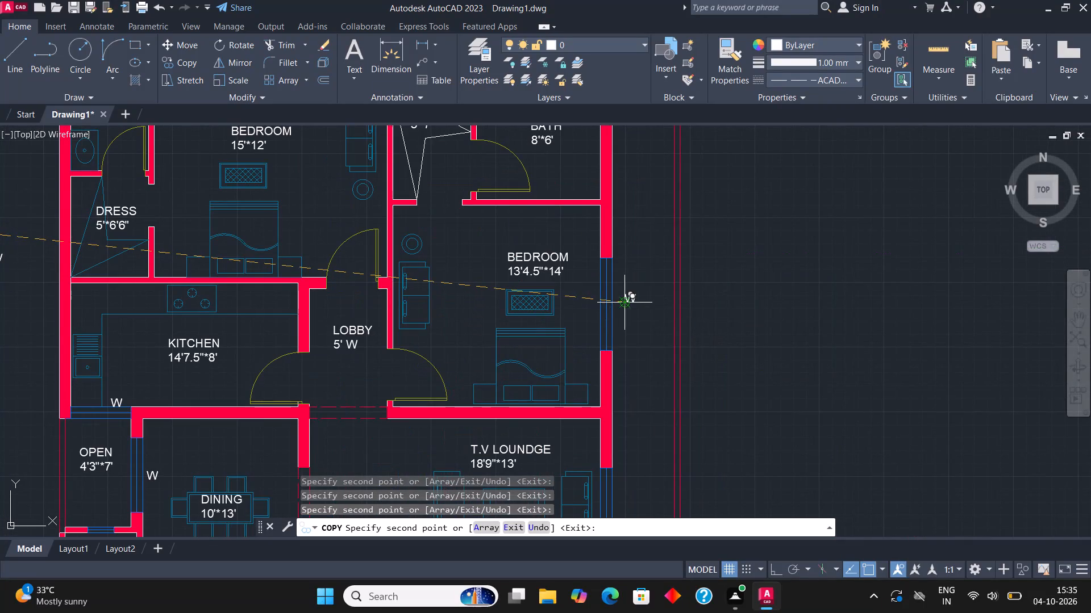
scroll(691, 208, down, 1)
scroll(648, 423, up, 2)
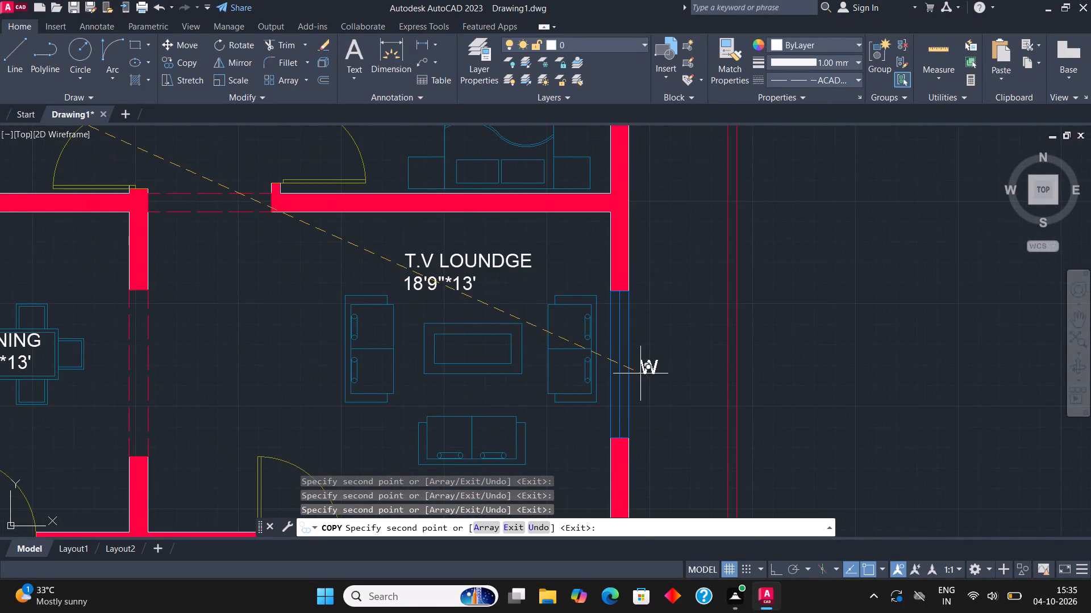
click(640, 373)
Place a W label copy just outside the staircase's south window, on the porch side, and end the copying.
scroll(684, 294, down, 2)
scroll(601, 492, up, 3)
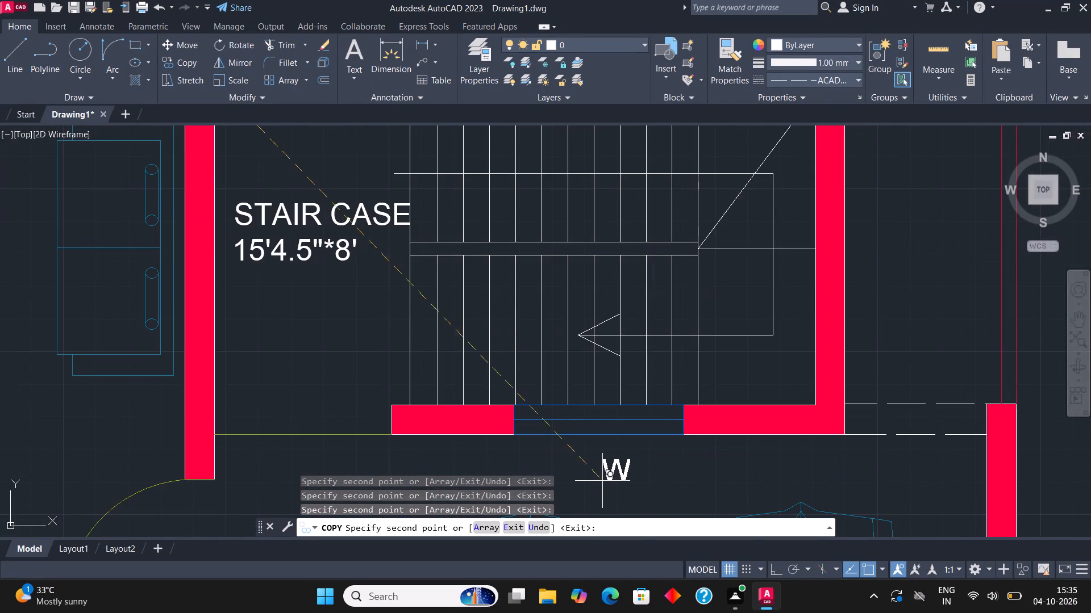
click(588, 470)
scroll(630, 439, down, 4)
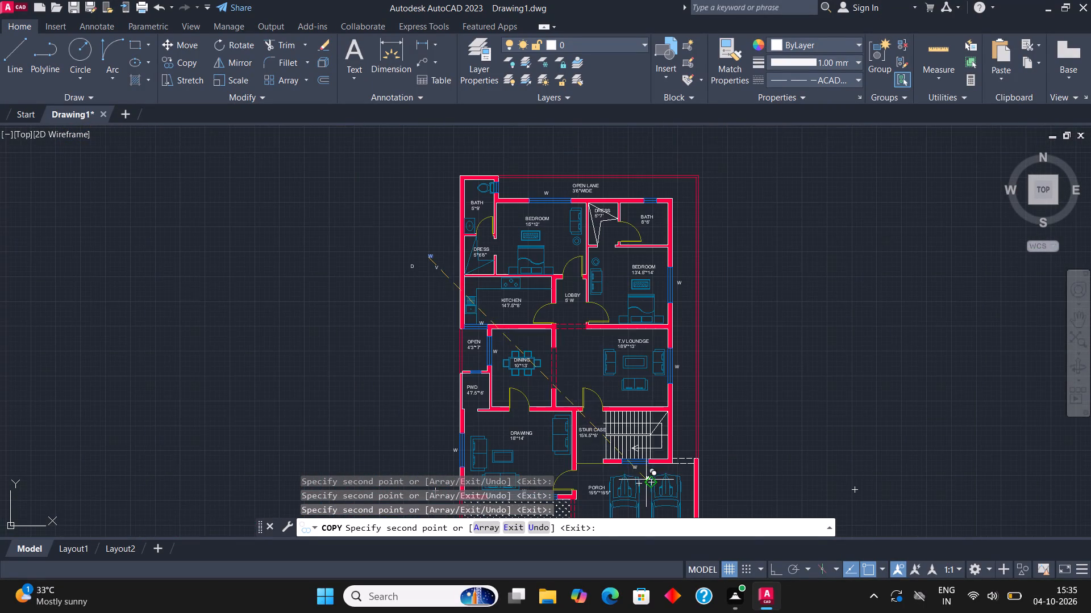
key(Escape)
Copy the master V label just outside the 5'*9' bath's east ventilator and the 8'*6' bath's north ventilator.
scroll(448, 273, up, 3)
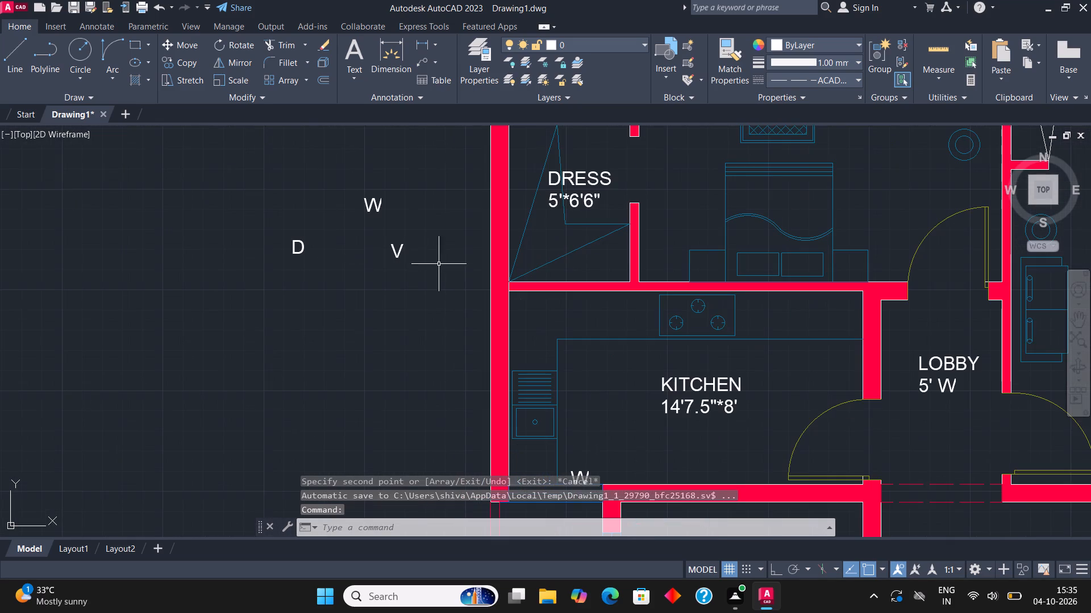
click(403, 245)
click(176, 67)
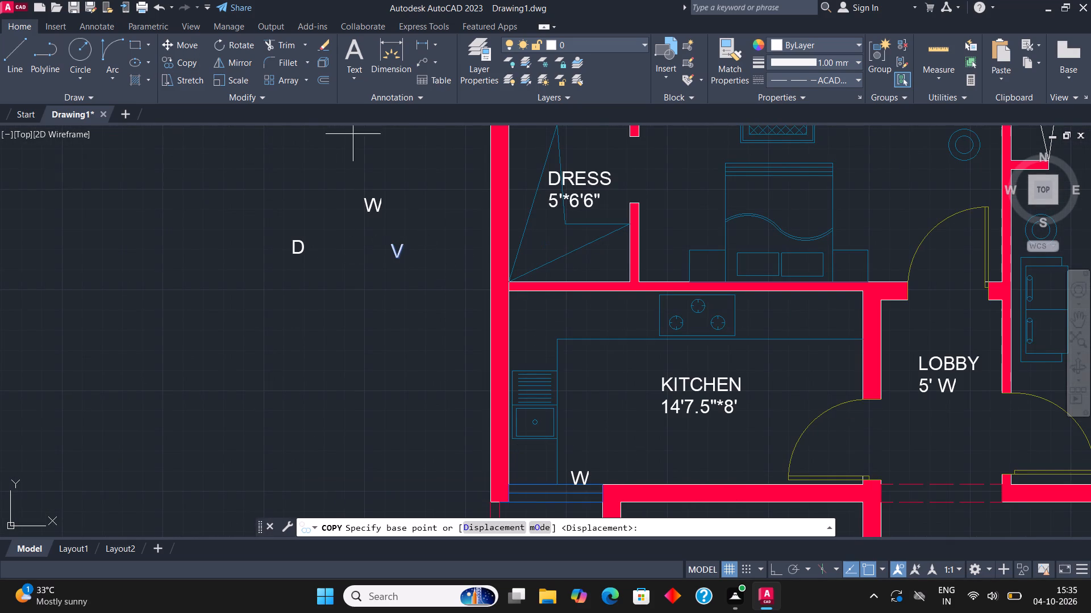
click(395, 300)
scroll(389, 373, down, 4)
scroll(466, 304, up, 1)
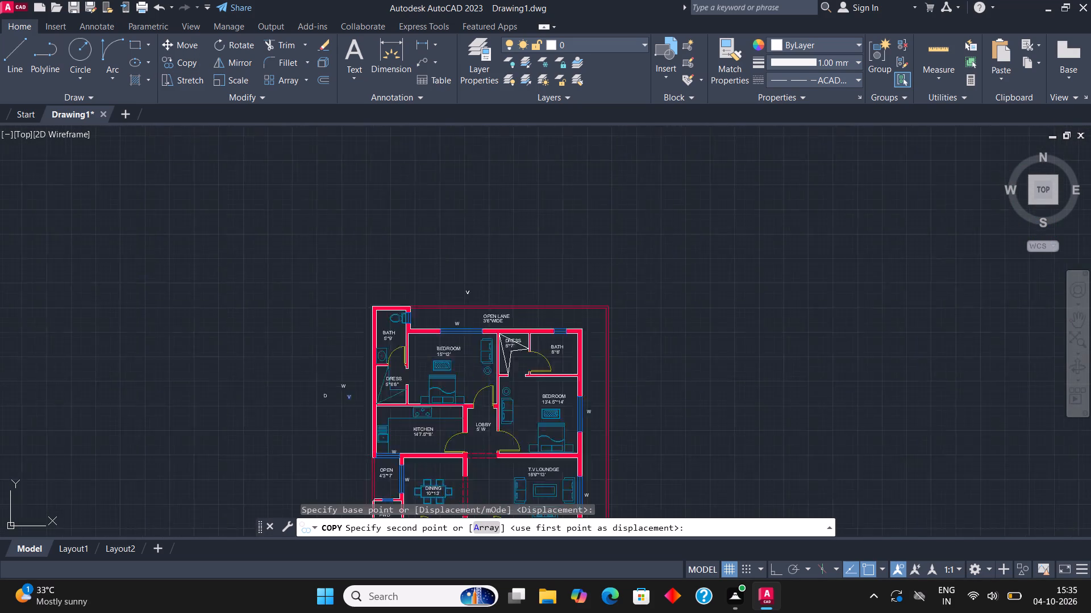
scroll(466, 304, up, 1)
scroll(360, 350, up, 4)
click(455, 324)
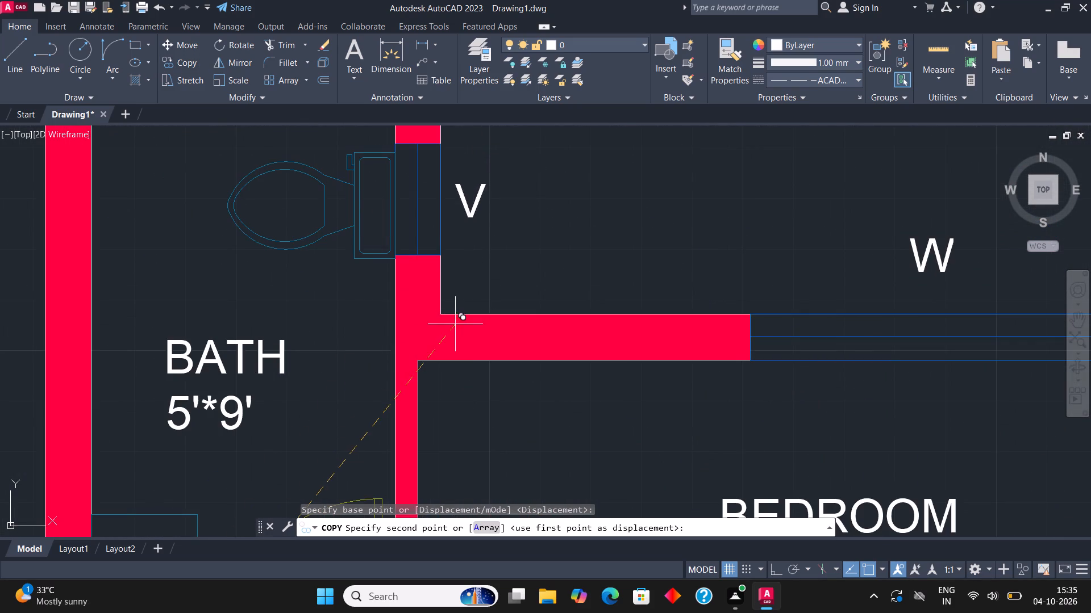
scroll(314, 370, down, 4)
scroll(535, 377, up, 4)
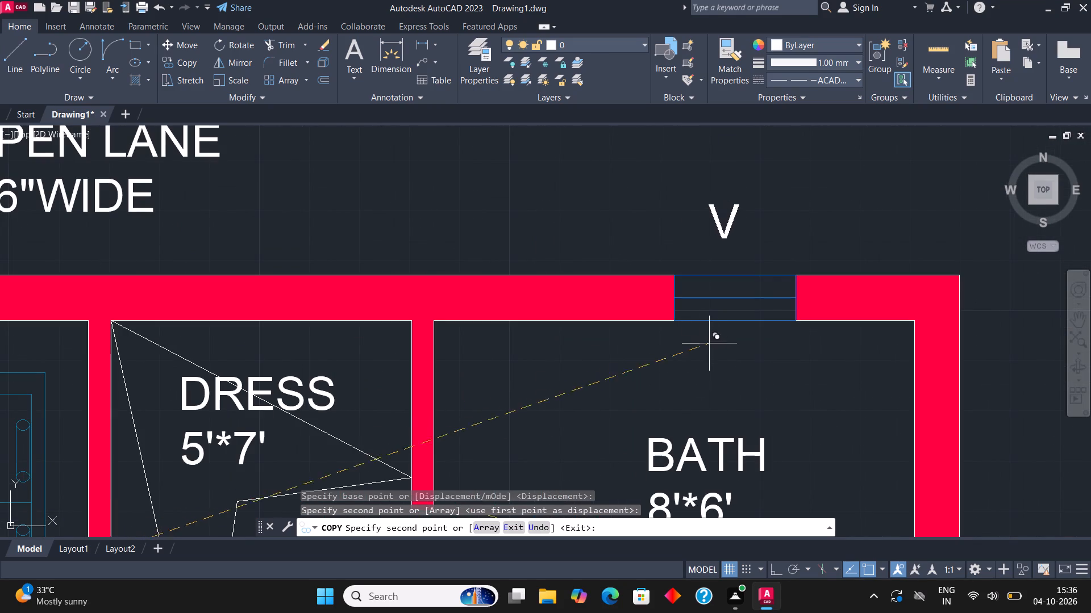
click(723, 346)
Place a V label copy just outside the PWD's north ventilator, in the OPEN area, and end the copying.
scroll(596, 355, down, 3)
scroll(603, 280, down, 2)
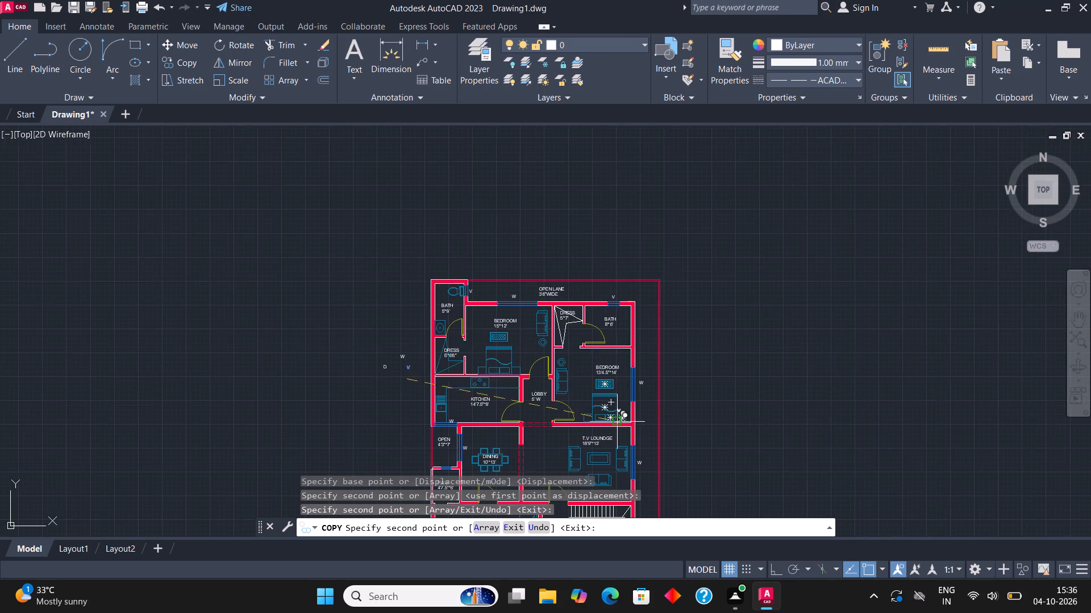
scroll(617, 424, up, 1)
scroll(645, 263, down, 1)
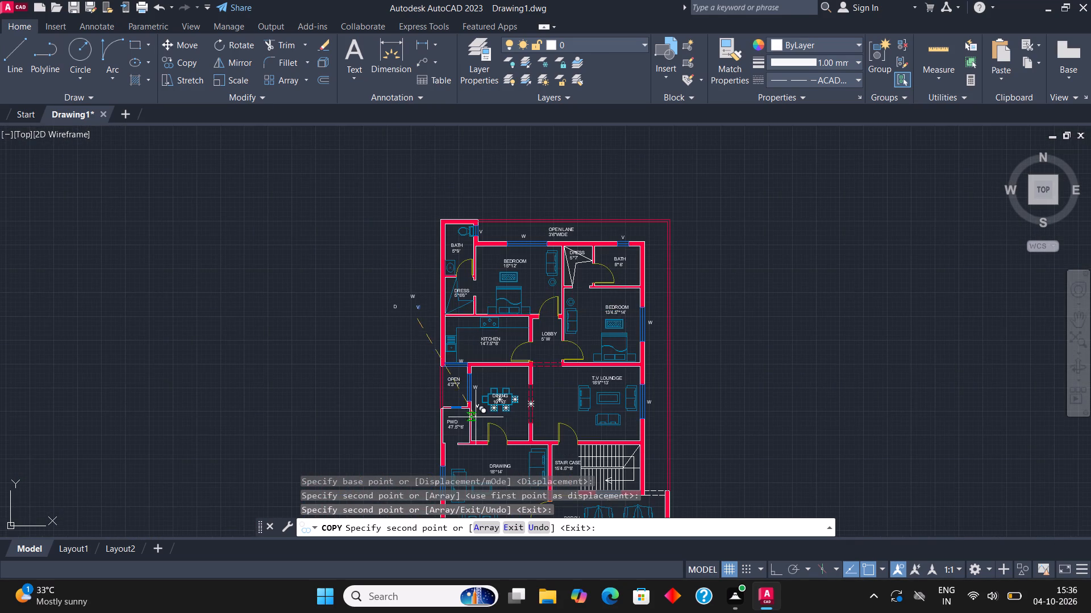
scroll(459, 401, up, 3)
scroll(423, 304, up, 2)
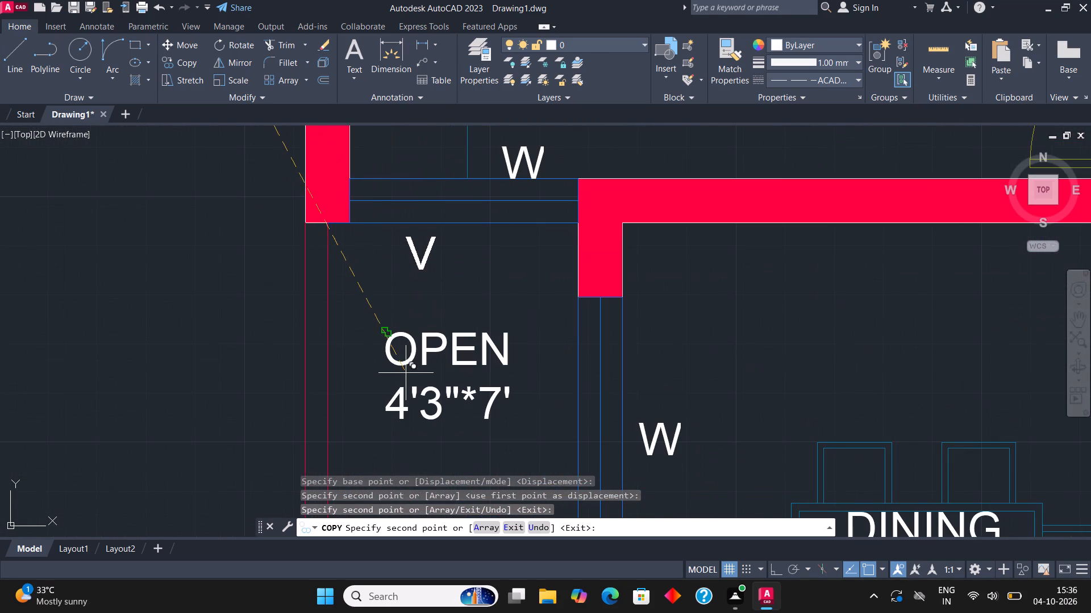
scroll(429, 371, down, 3)
scroll(439, 508, up, 3)
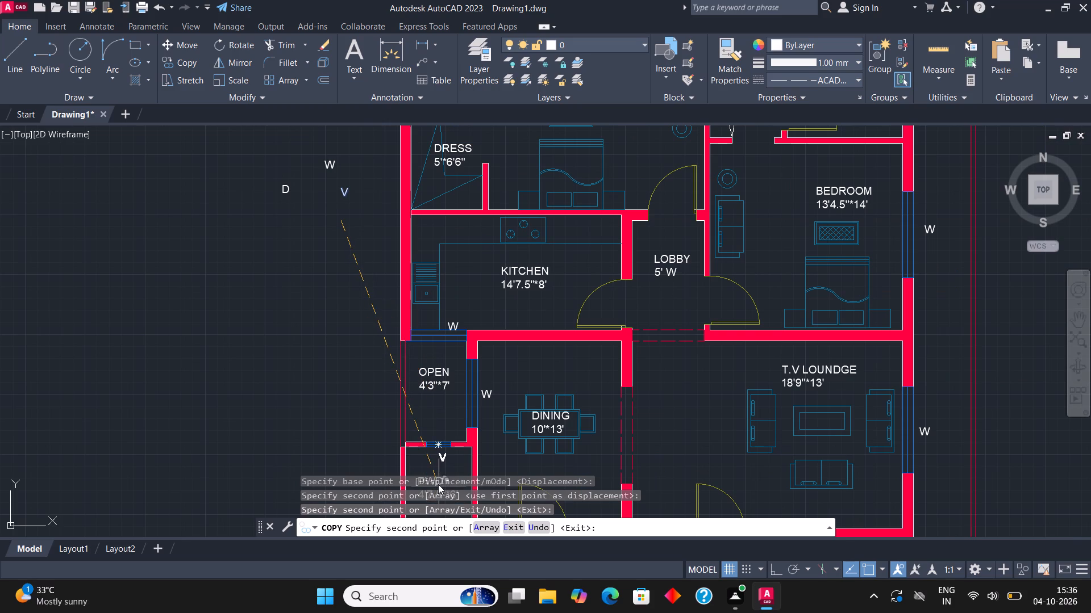
scroll(438, 484, up, 4)
scroll(456, 330, down, 2)
scroll(443, 386, up, 4)
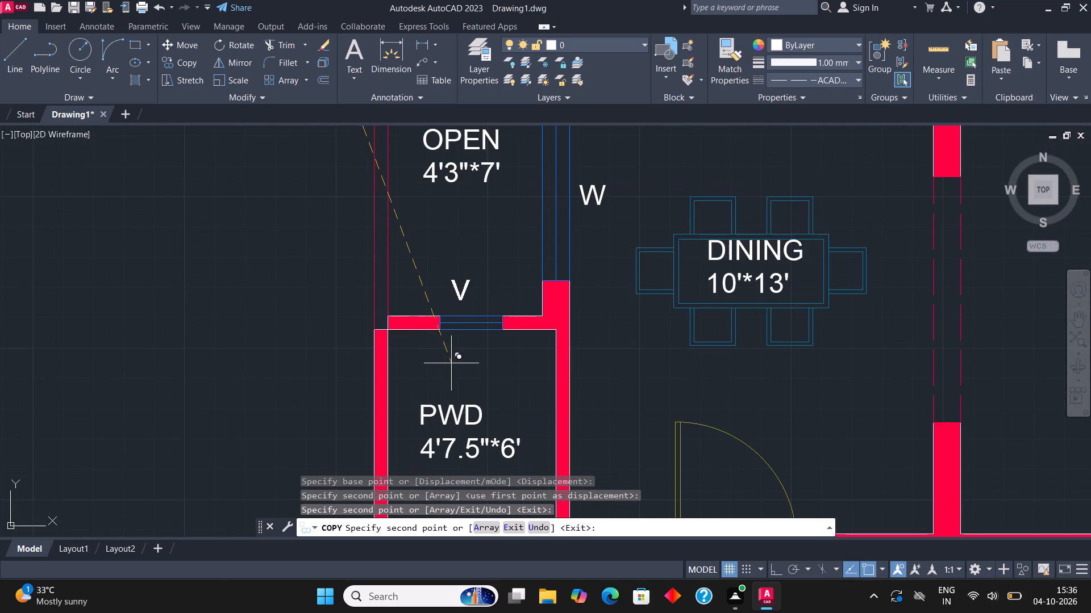
scroll(448, 404, up, 2)
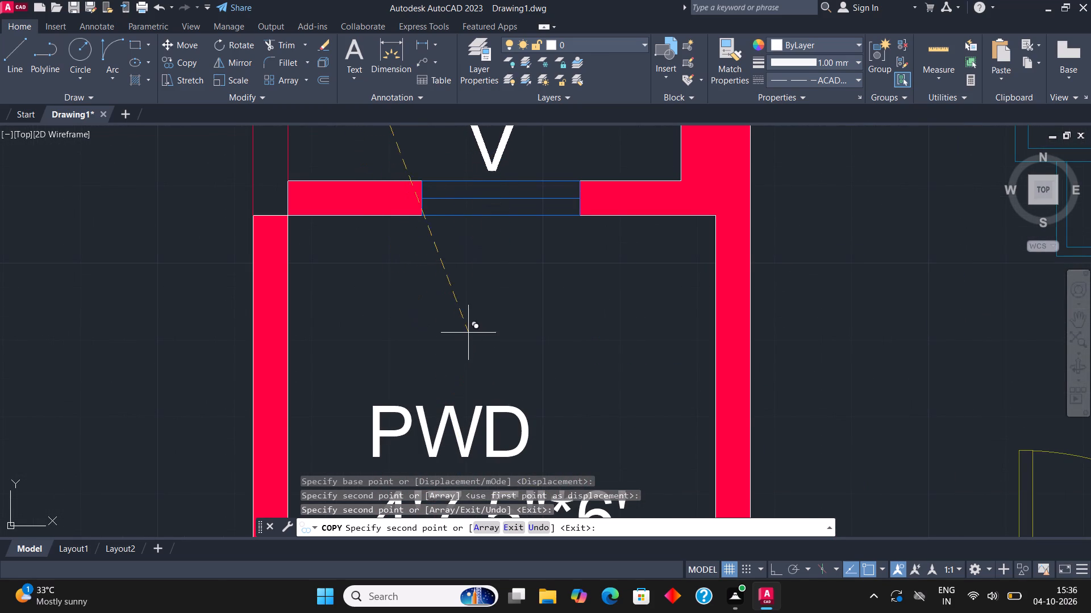
click(468, 331)
scroll(420, 379, down, 4)
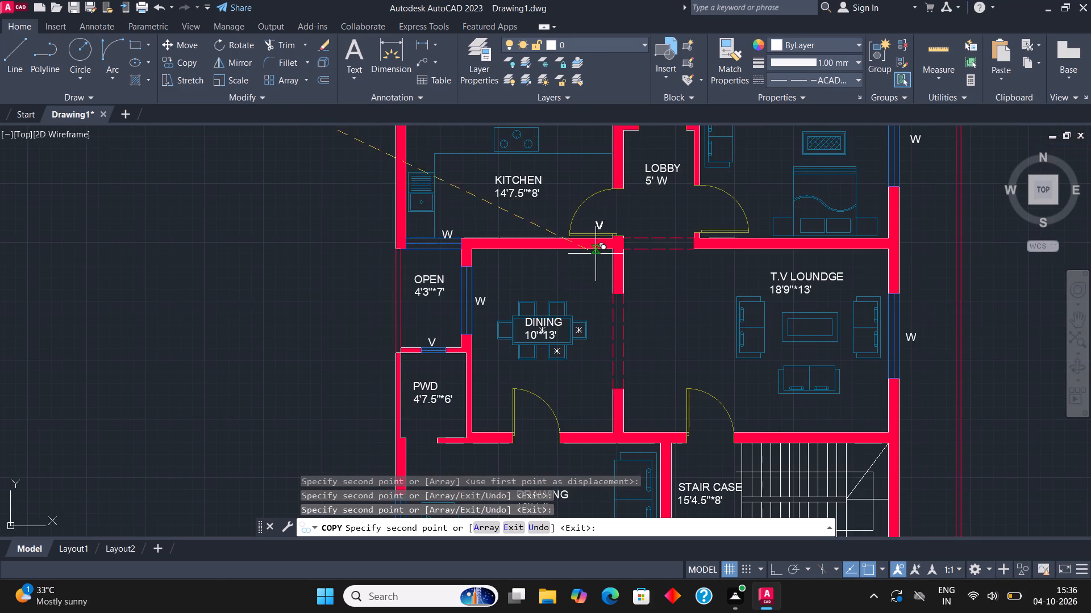
scroll(599, 250, down, 2)
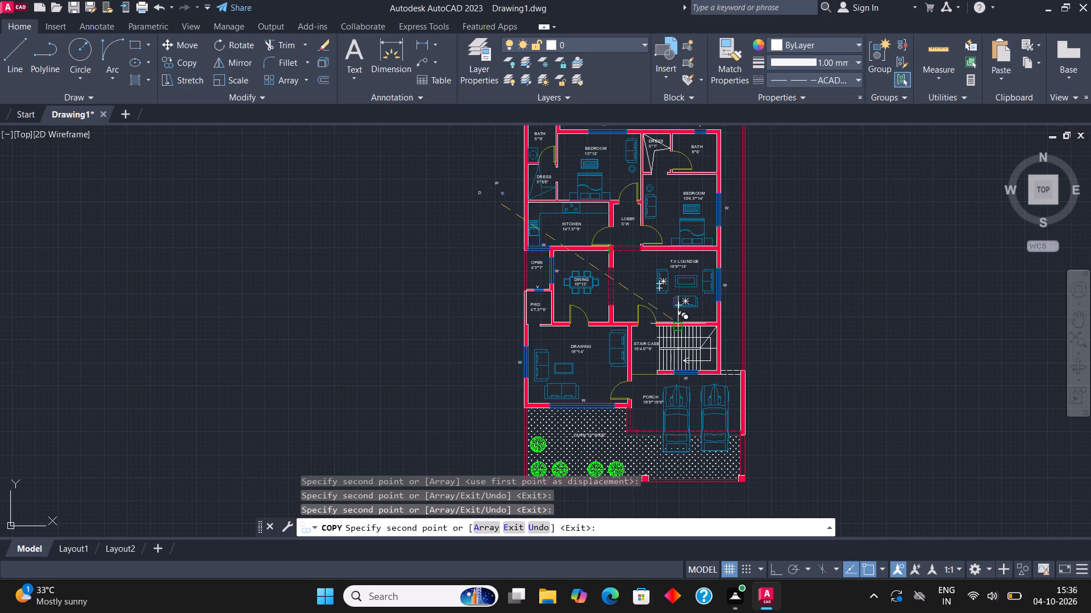
key(Escape)
Copy the master D label to the doors of the 5'*9' bath, the 15'*12' bedroom and the 8'*6' bath.
middle_drag(449, 216, 472, 314)
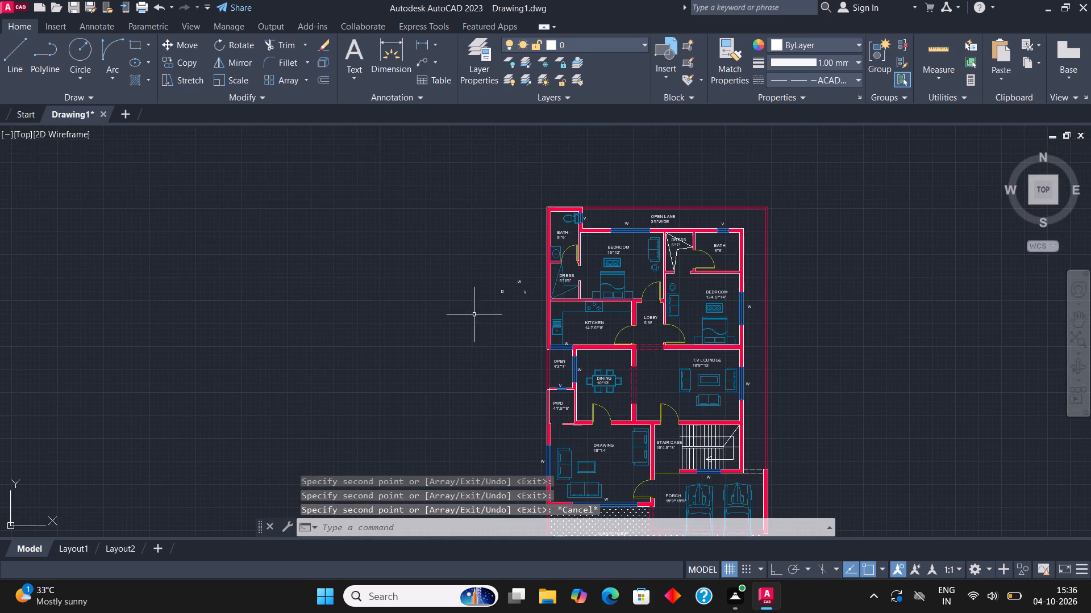
scroll(503, 287, up, 3)
click(492, 303)
click(479, 291)
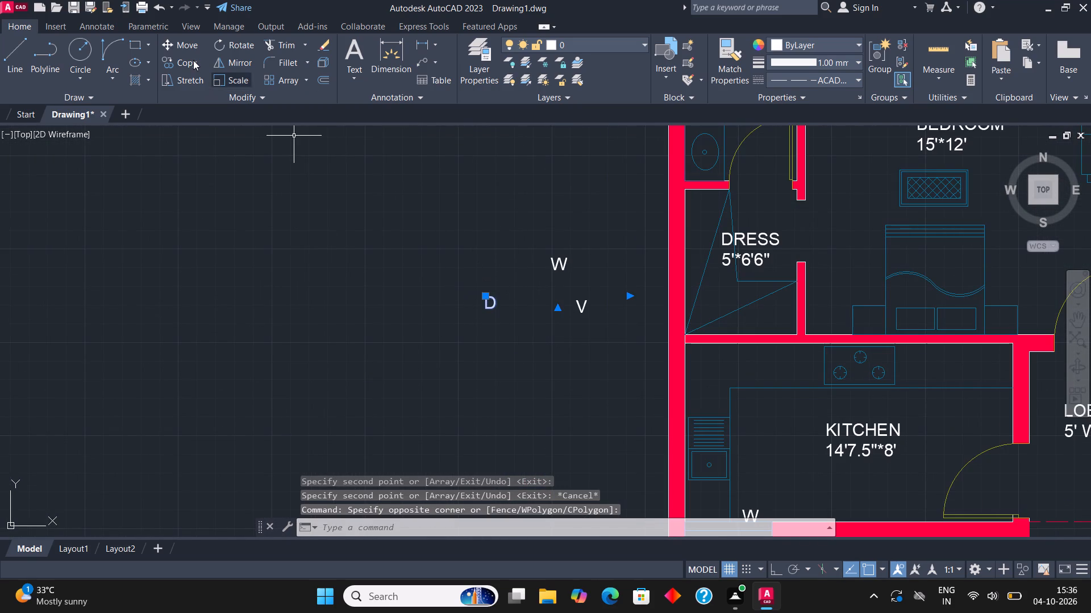
click(193, 60)
click(485, 296)
scroll(454, 368, down, 2)
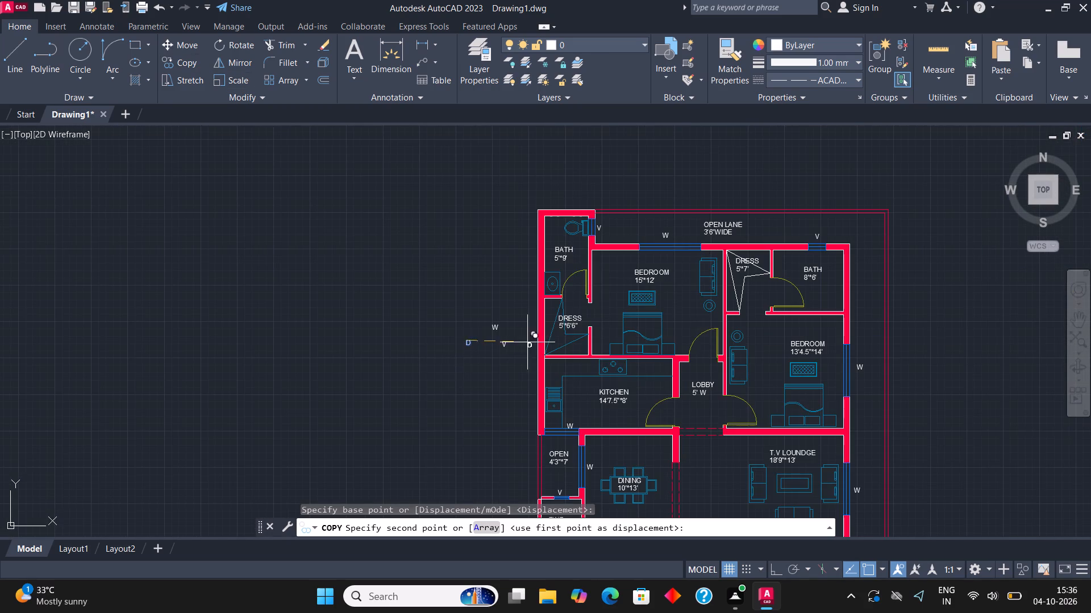
scroll(582, 291, up, 3)
click(544, 299)
scroll(492, 287, down, 1)
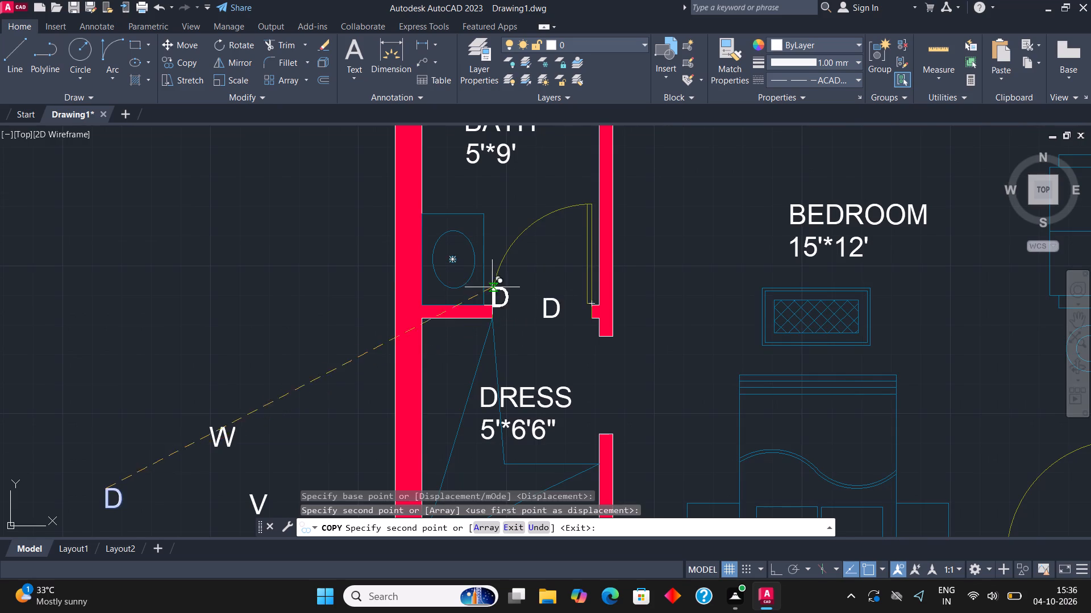
scroll(493, 288, down, 1)
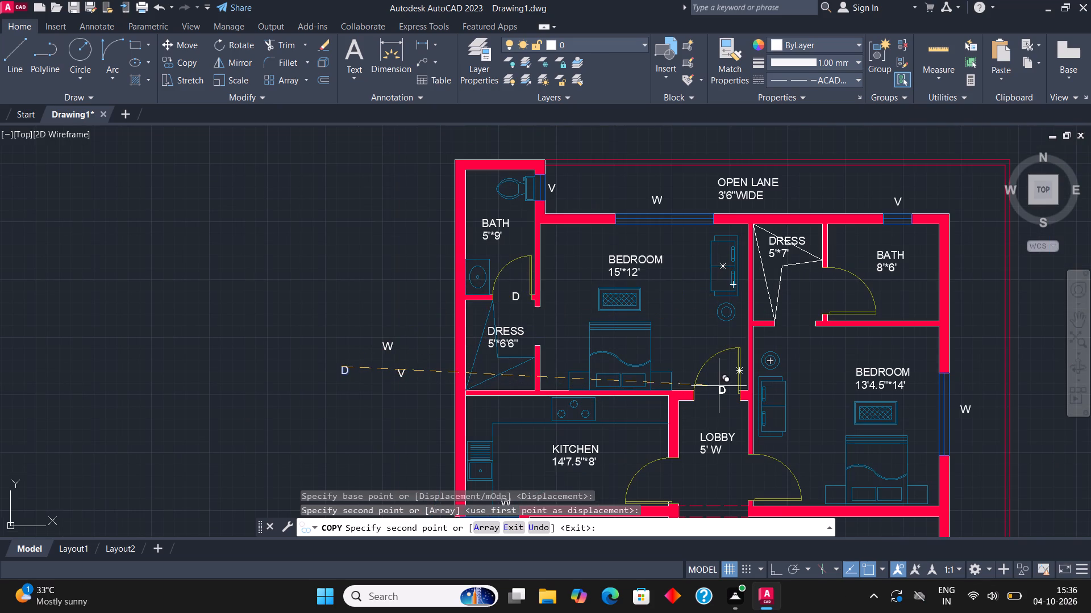
click(719, 387)
click(827, 285)
Place D label copies at the kitchen door and the 13'4.5"*14' bedroom door, both facing the lobby.
scroll(698, 232, down, 2)
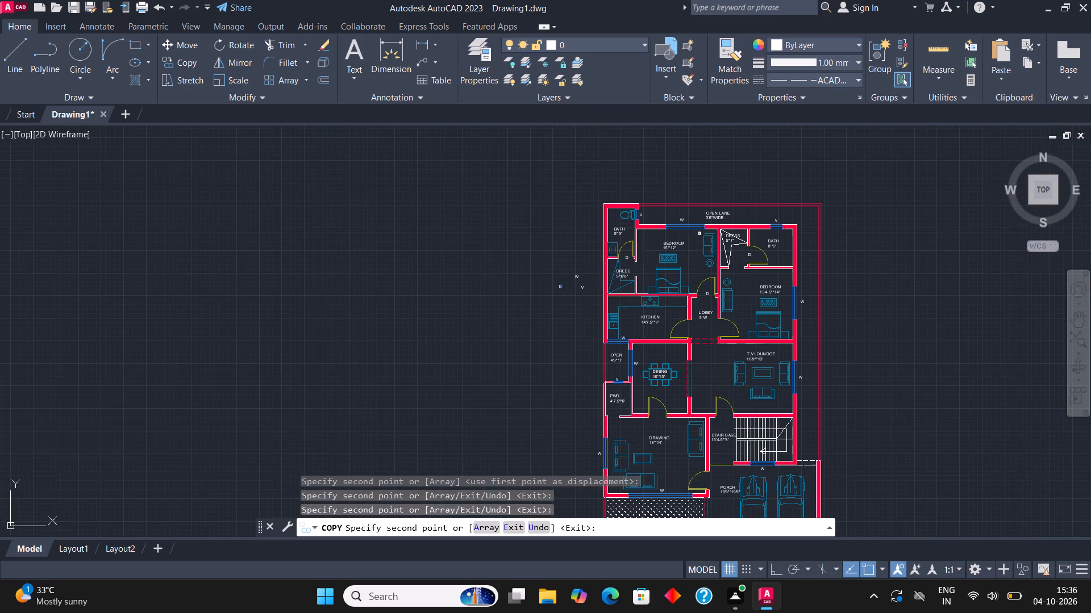
scroll(661, 330, up, 3)
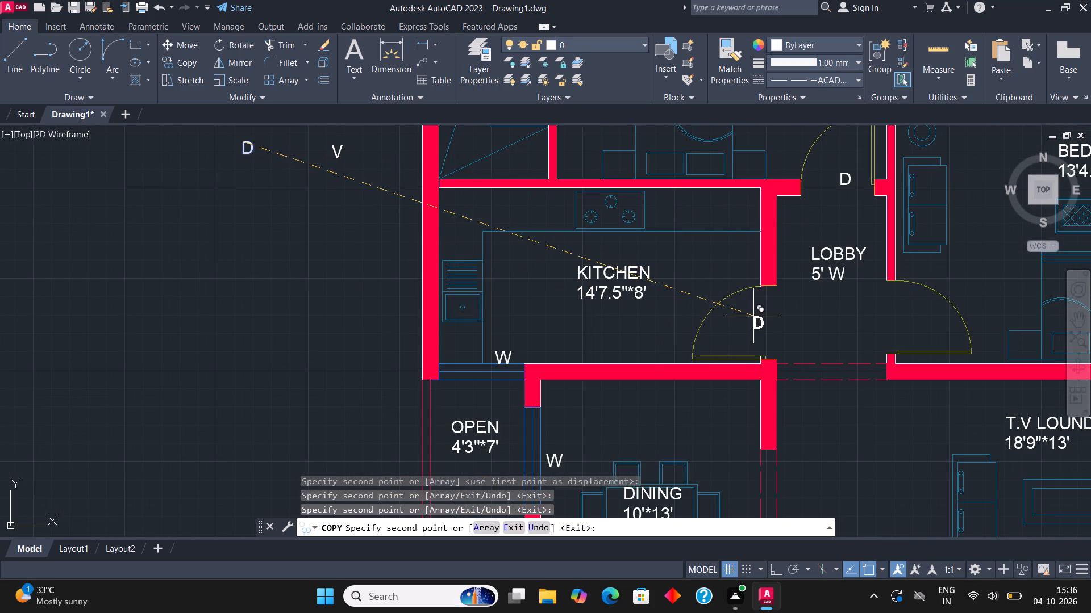
click(753, 316)
click(896, 311)
Place D label copies at the dining room's and T.V lounge's south doors and the drawing room's porch door, and end the copying.
scroll(557, 243, down, 2)
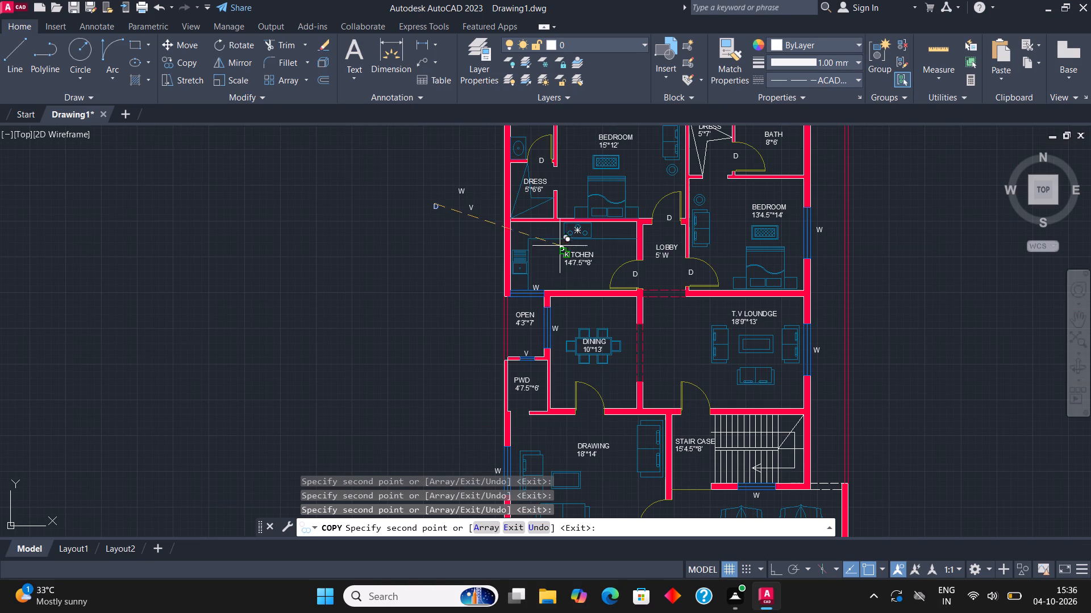
scroll(585, 413, up, 3)
click(583, 401)
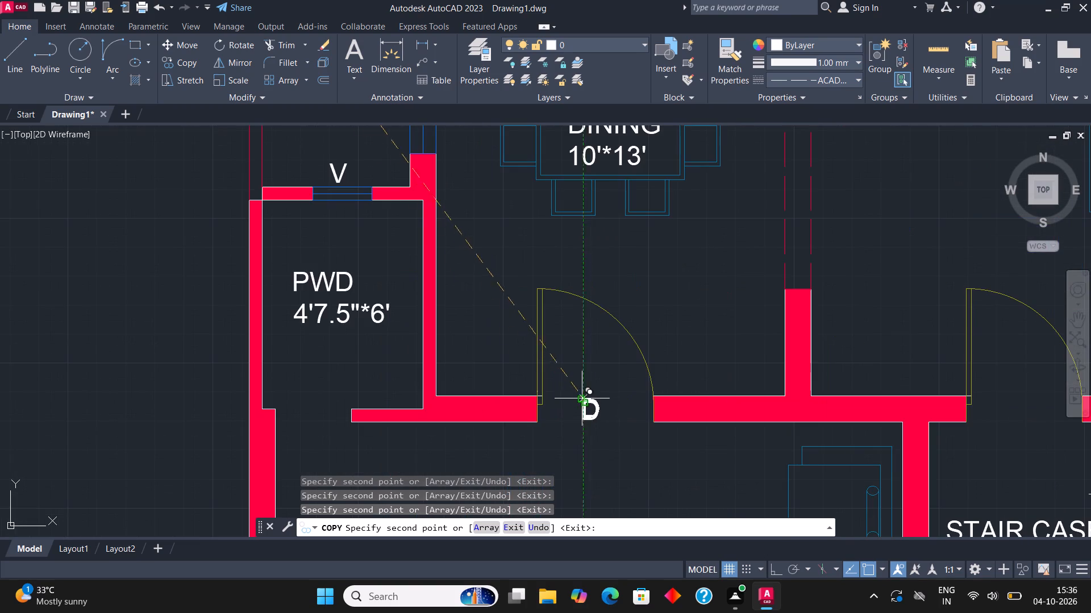
scroll(517, 355, down, 2)
scroll(700, 377, up, 2)
click(730, 360)
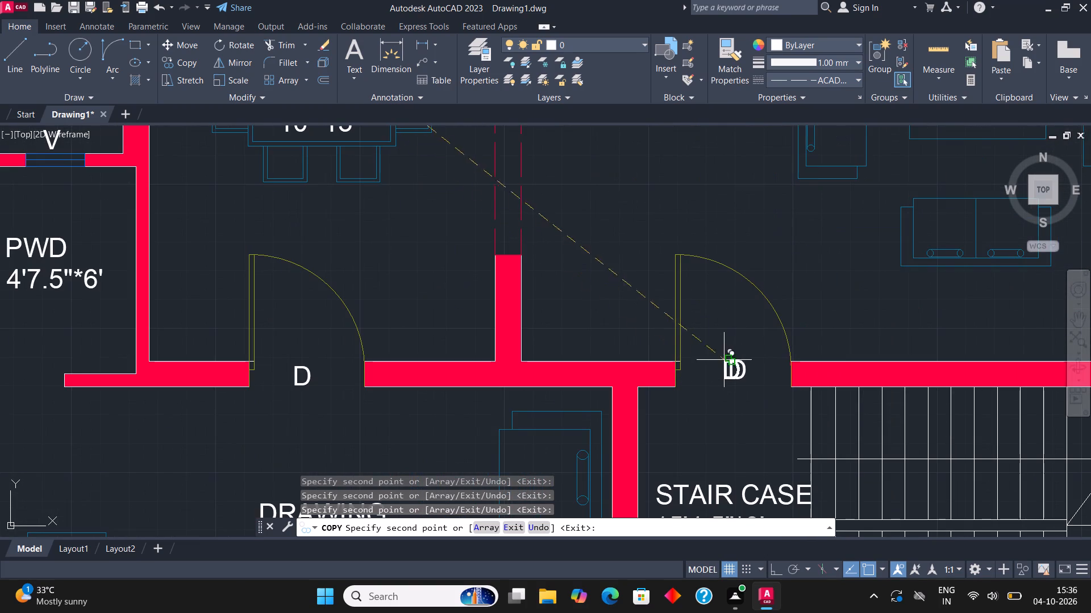
scroll(606, 293, down, 4)
scroll(605, 367, up, 4)
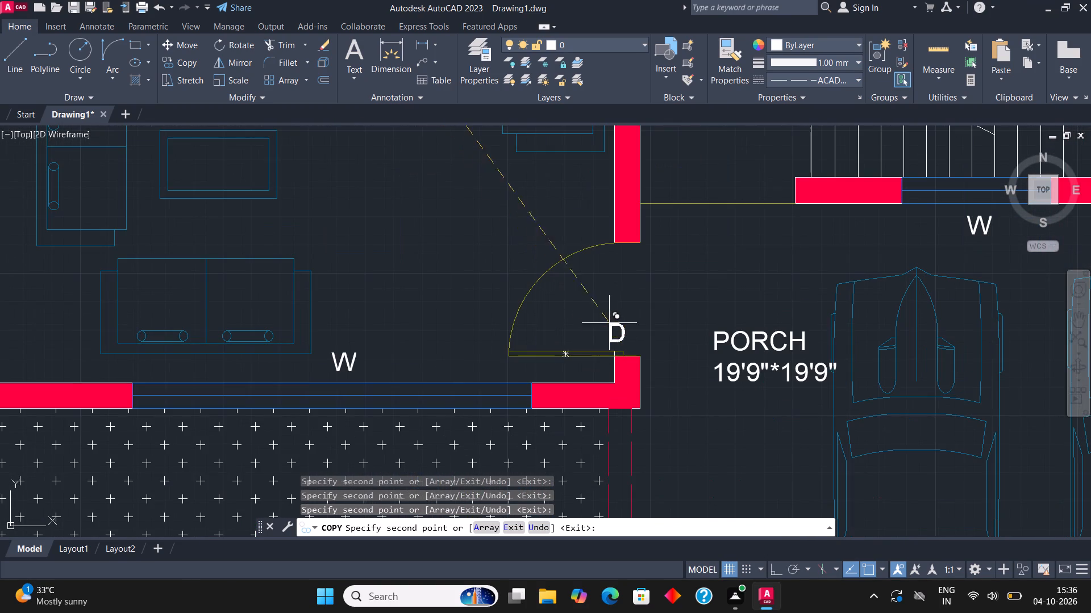
click(617, 289)
scroll(571, 383, down, 2)
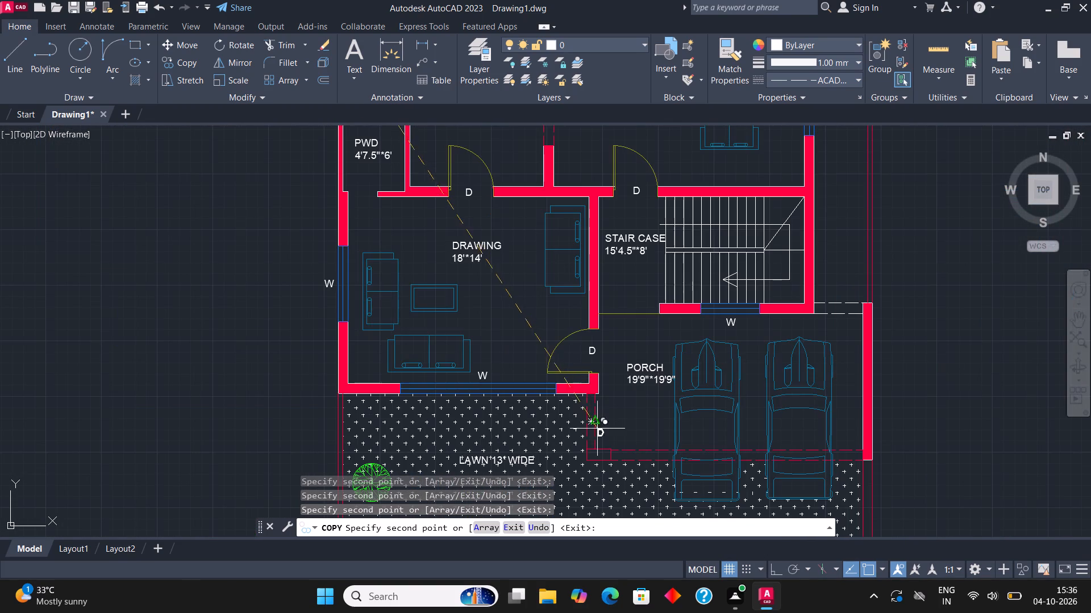
scroll(659, 326, down, 2)
middle_drag(669, 283, 667, 417)
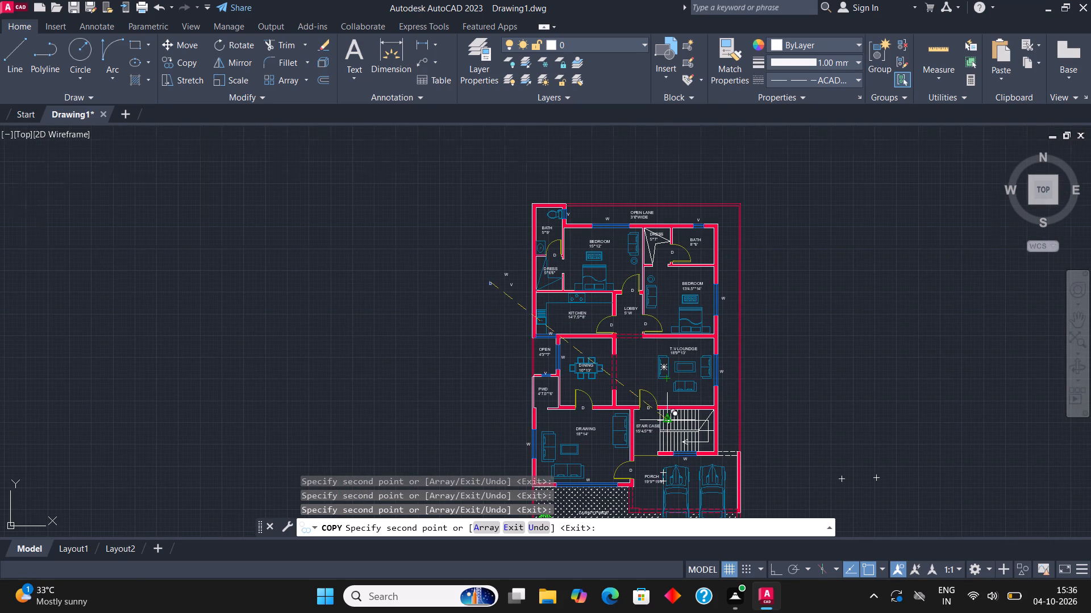
middle_drag(675, 295, 660, 314)
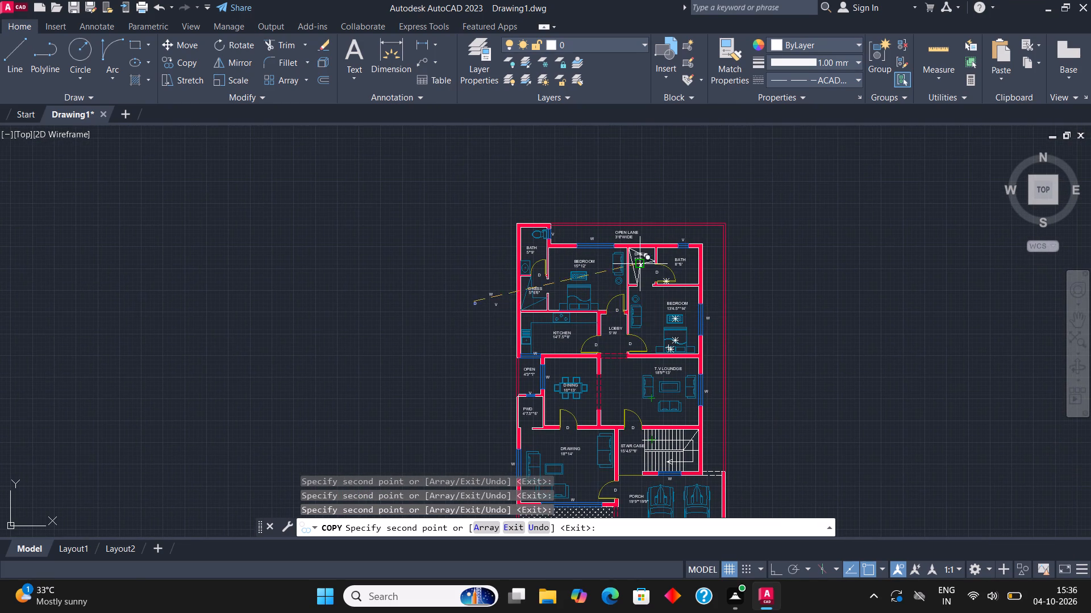
key(Escape)
Delete the three master labels W, D and V outside the house's west wall.
scroll(572, 264, up, 2)
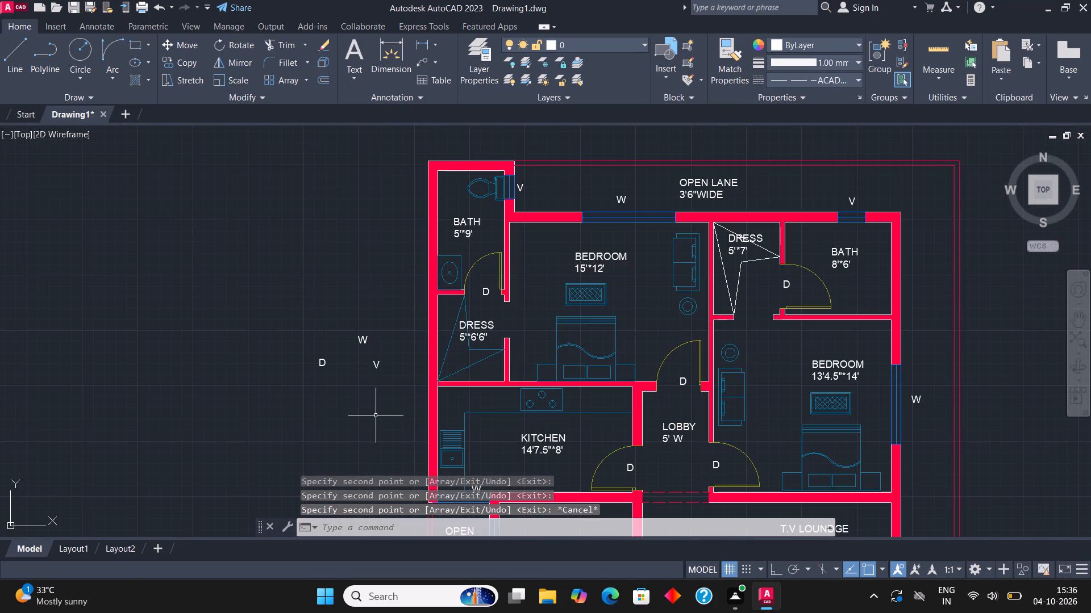
click(379, 405)
click(245, 328)
key(Delete)
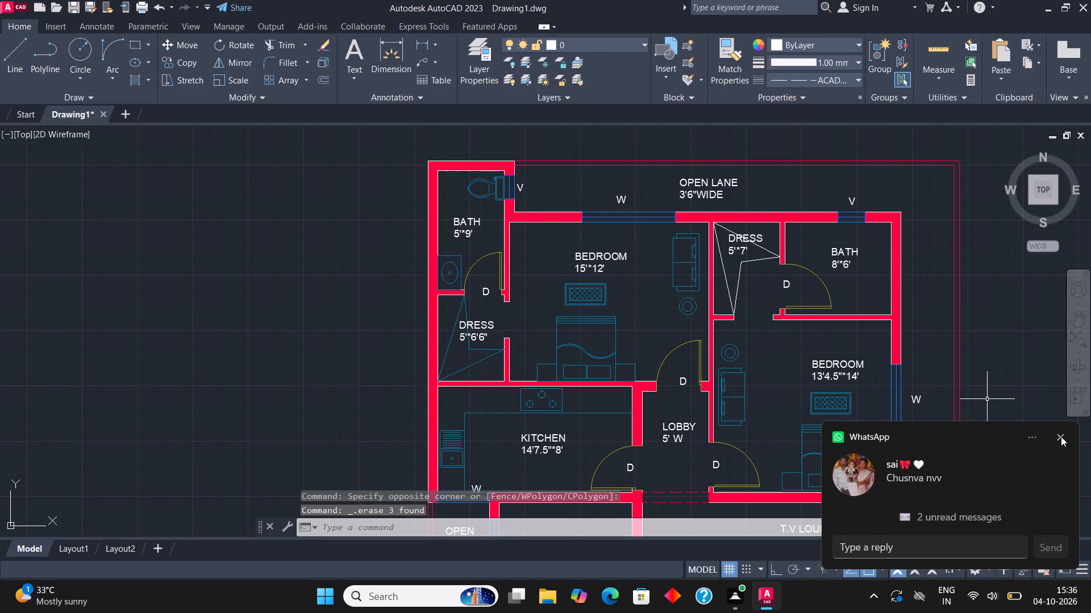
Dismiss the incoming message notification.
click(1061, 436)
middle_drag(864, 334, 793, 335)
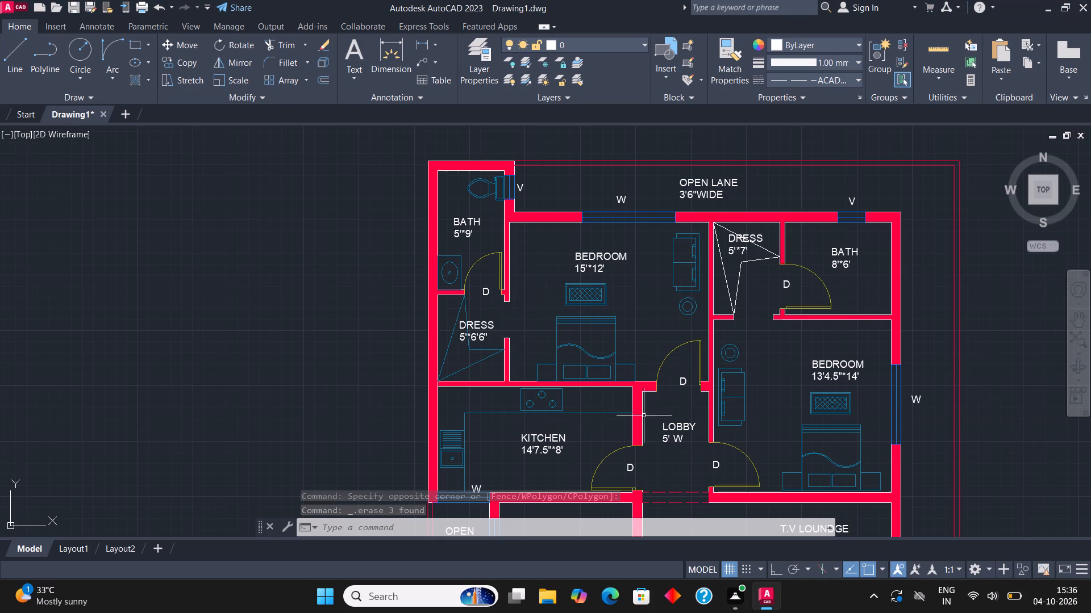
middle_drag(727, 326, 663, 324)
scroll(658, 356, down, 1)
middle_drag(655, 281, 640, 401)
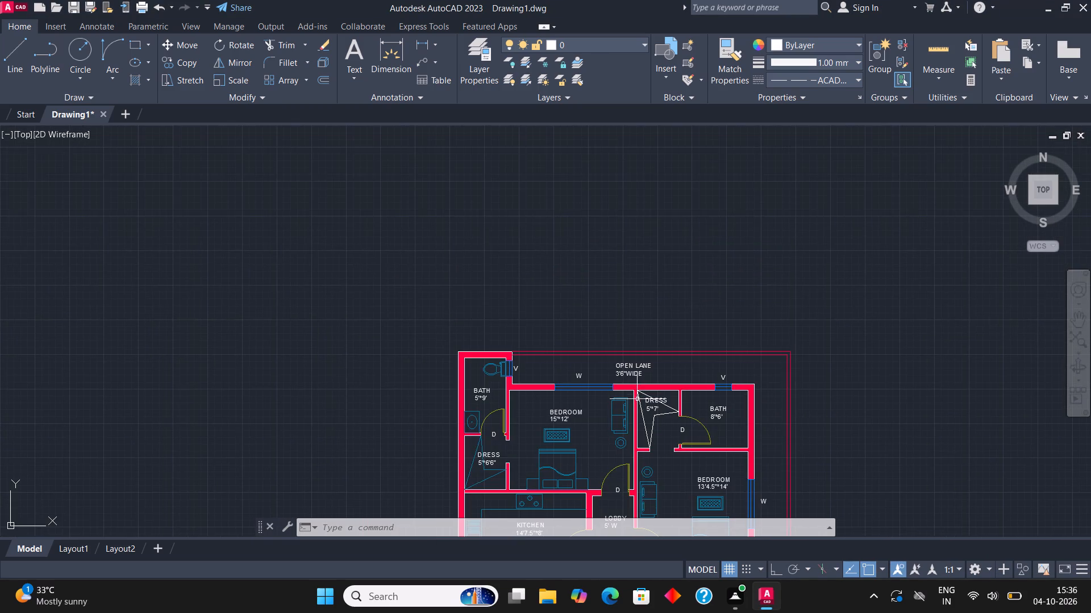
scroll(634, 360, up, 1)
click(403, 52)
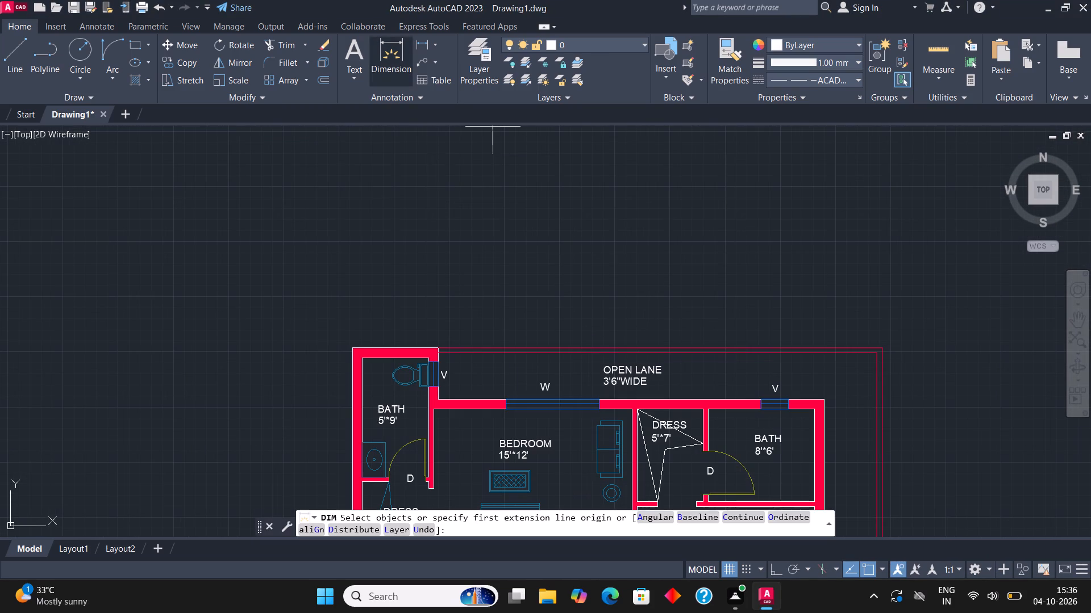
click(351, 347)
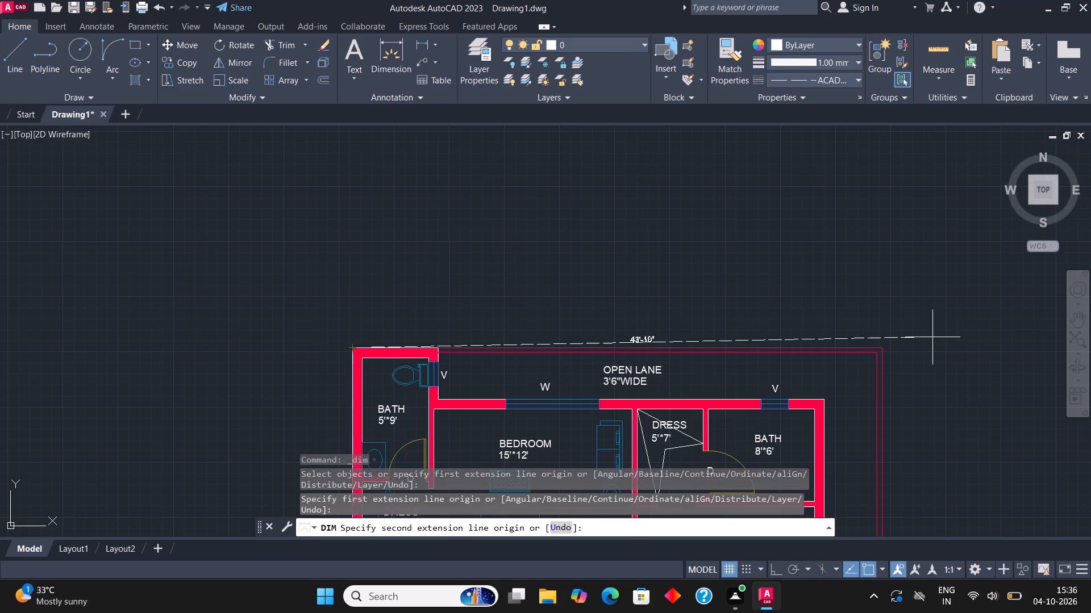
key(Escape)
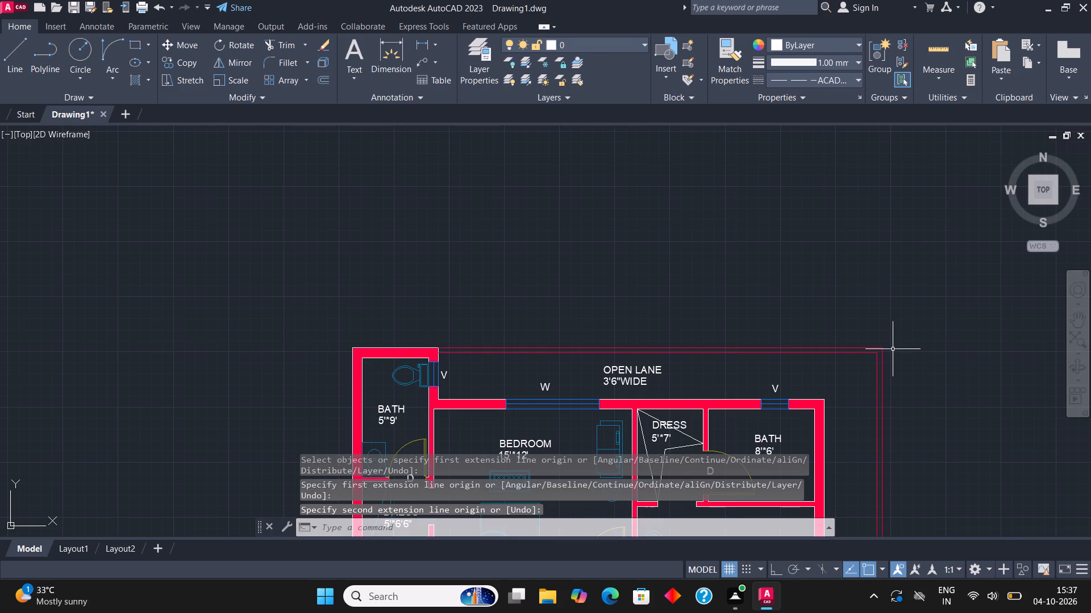
Make ByLayer the current linetype in the Linetype Manager.
text(LI)
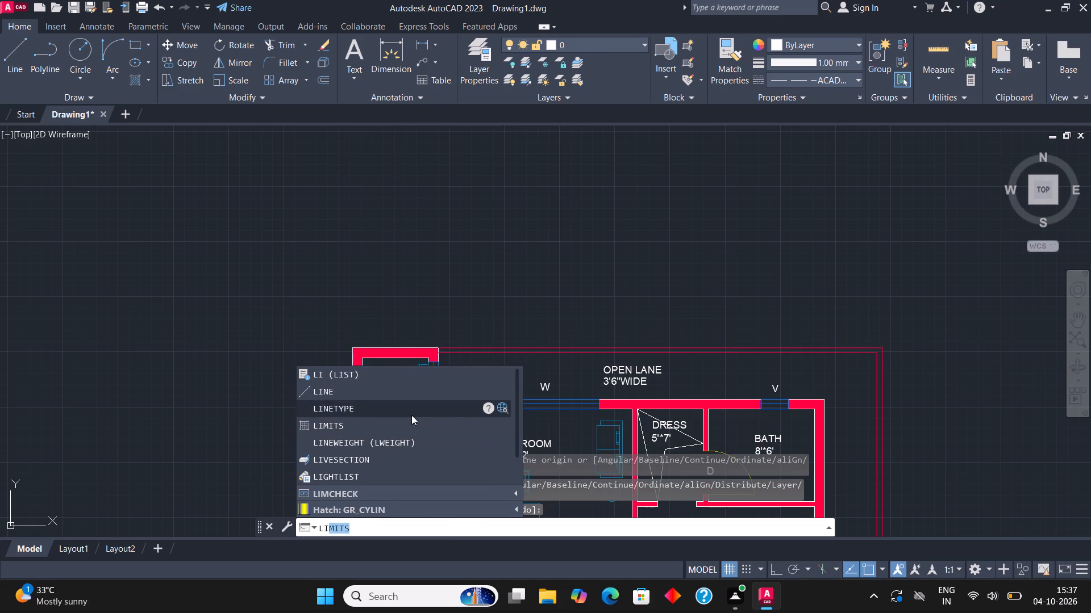
click(410, 414)
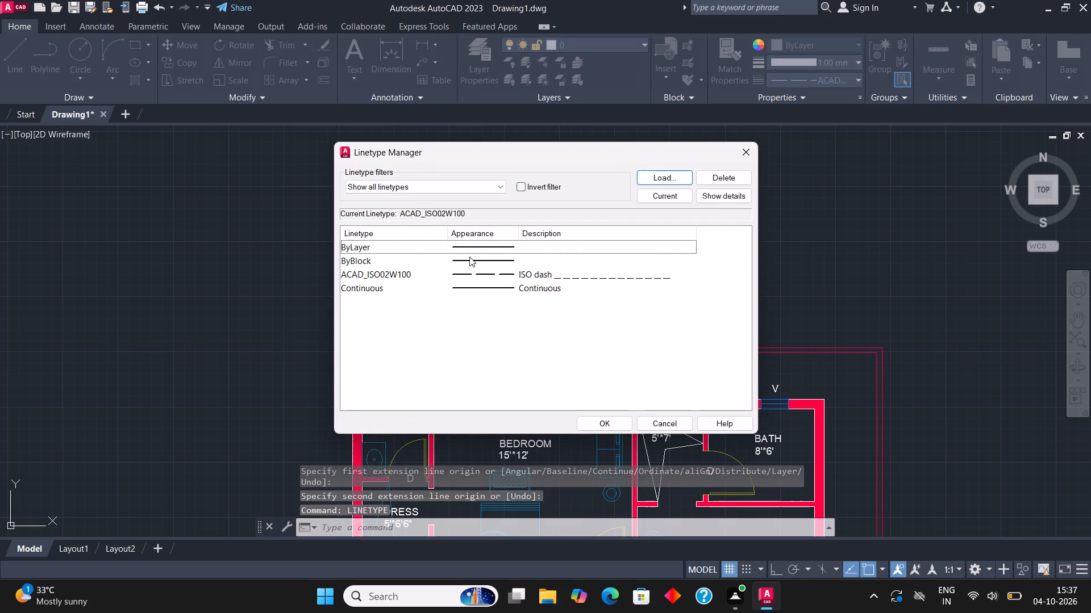
click(472, 250)
click(675, 197)
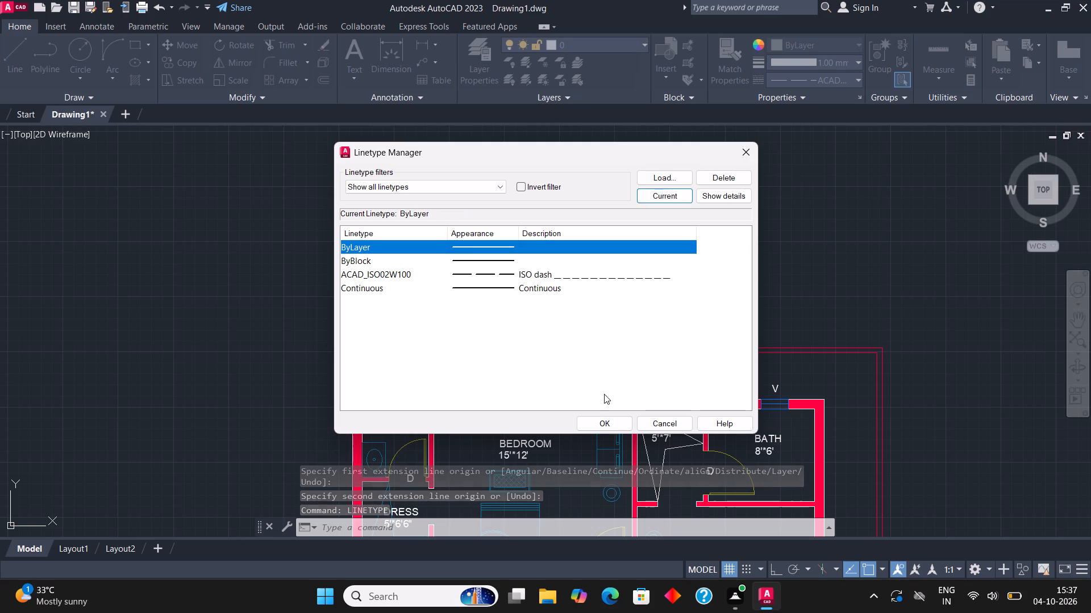
click(607, 419)
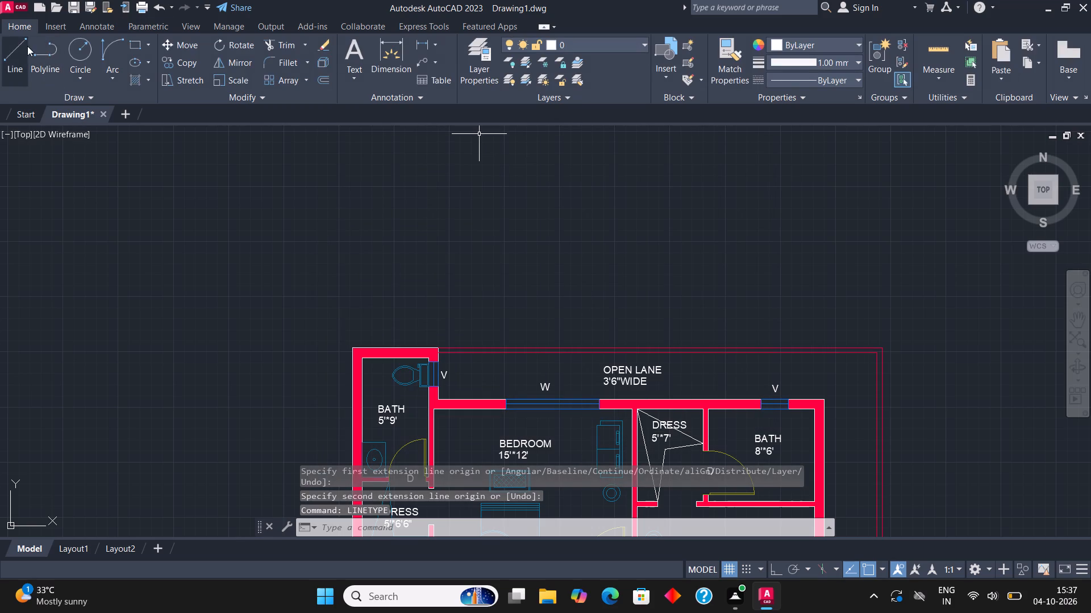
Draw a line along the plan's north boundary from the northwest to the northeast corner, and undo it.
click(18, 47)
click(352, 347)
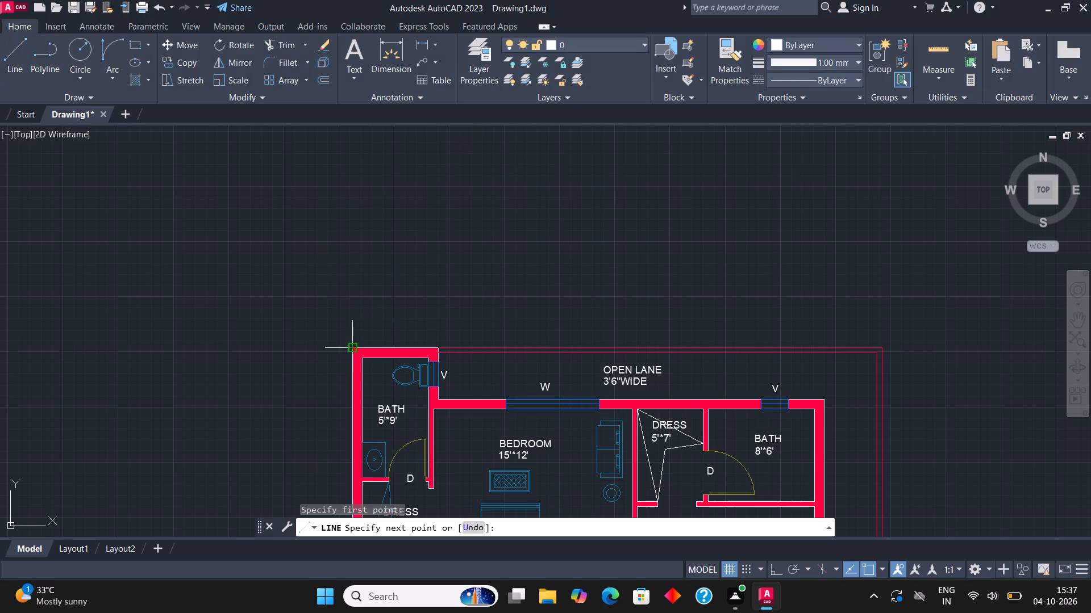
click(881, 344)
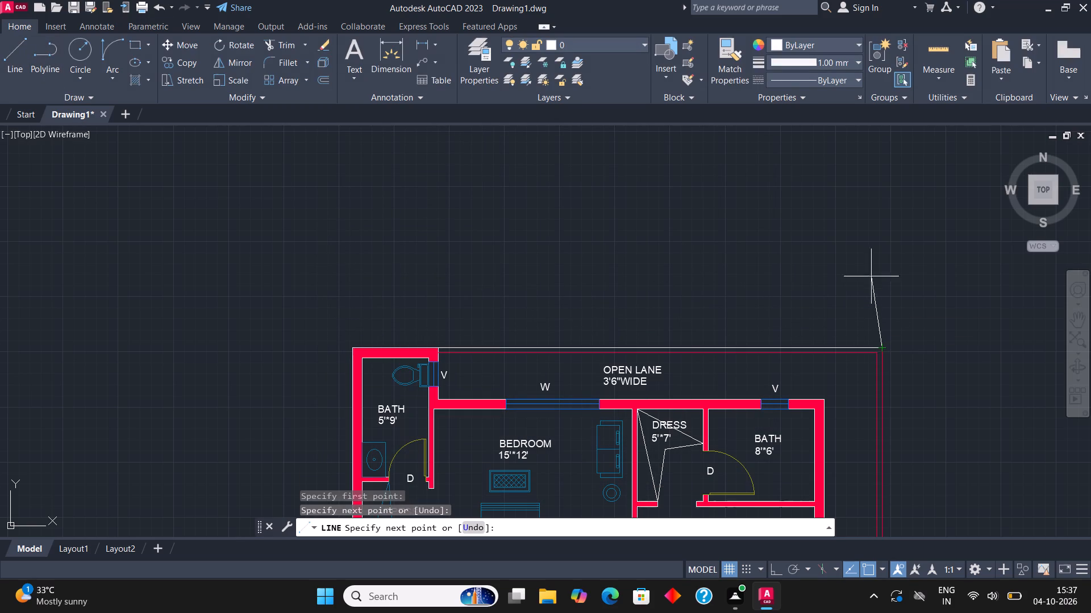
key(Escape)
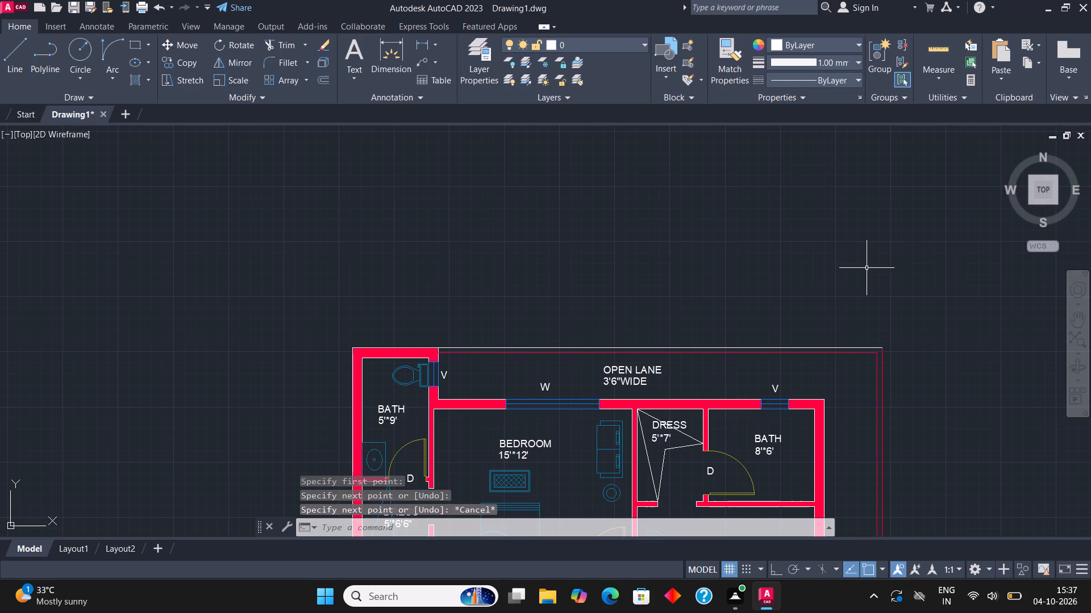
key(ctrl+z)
Dimension the plot's full width between its northwest and northeast corners, placing the dimension line north of the plan.
click(395, 53)
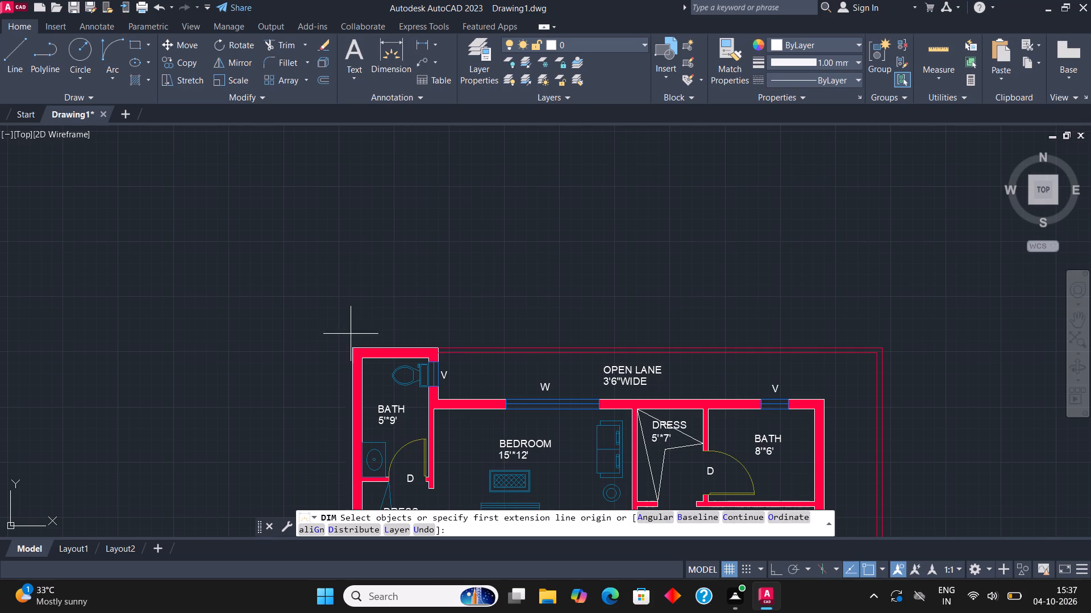
click(353, 346)
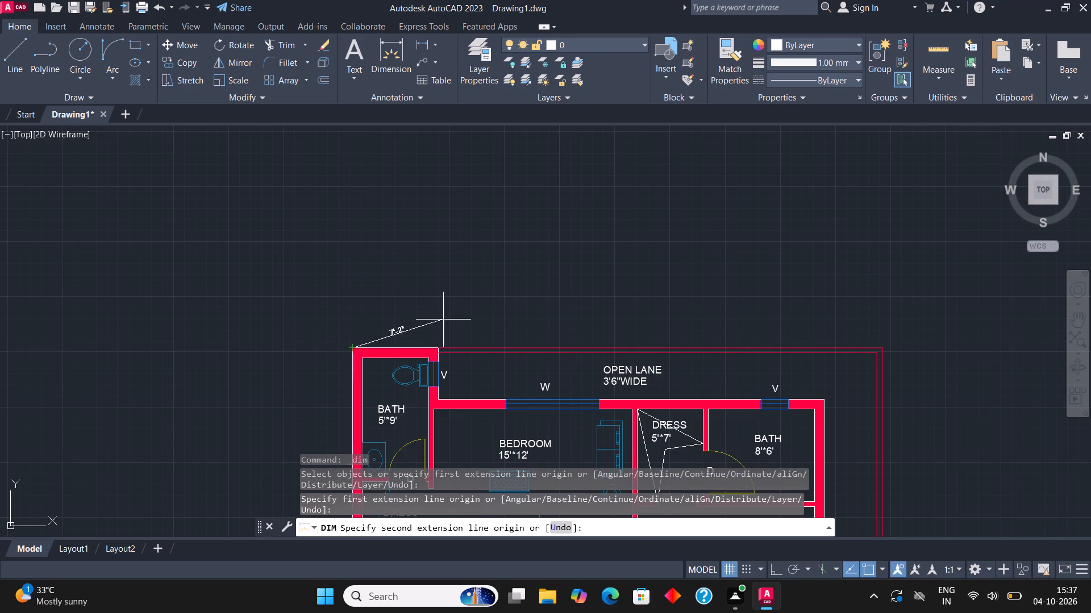
click(884, 348)
click(872, 283)
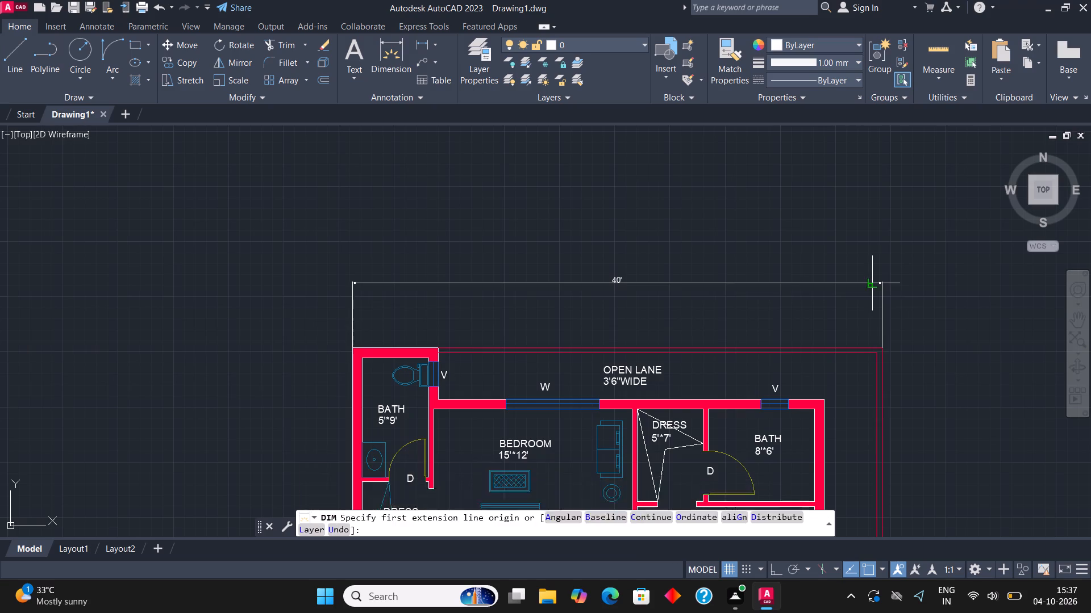
Dimension the plot's full depth from the northeast to the southeast corner, placed east of the plan, and end dimensioning.
click(380, 47)
scroll(397, 160, down, 2)
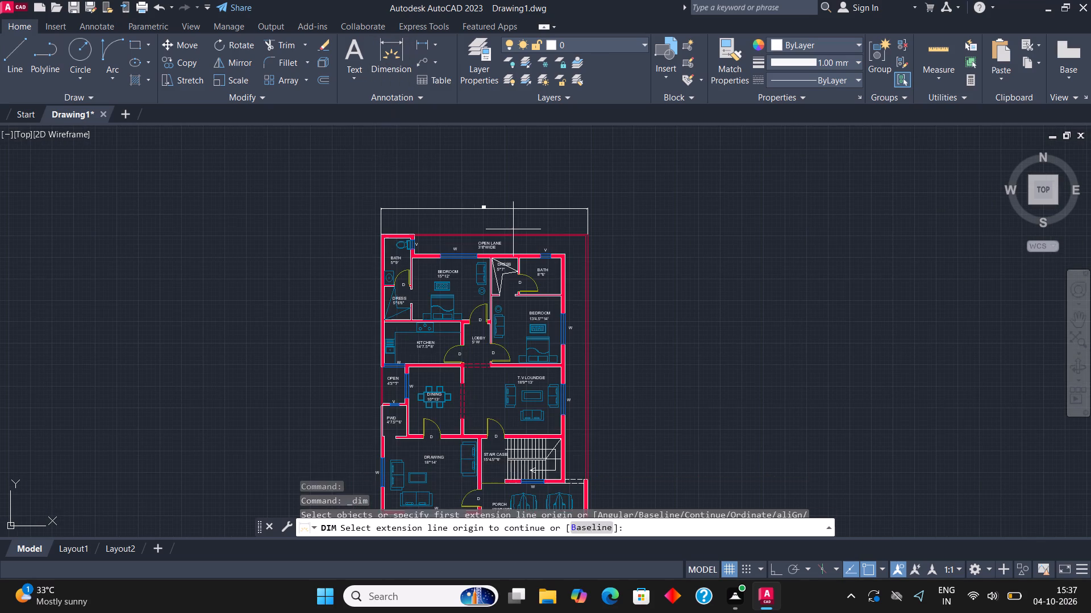
scroll(560, 169, down, 1)
scroll(564, 208, up, 3)
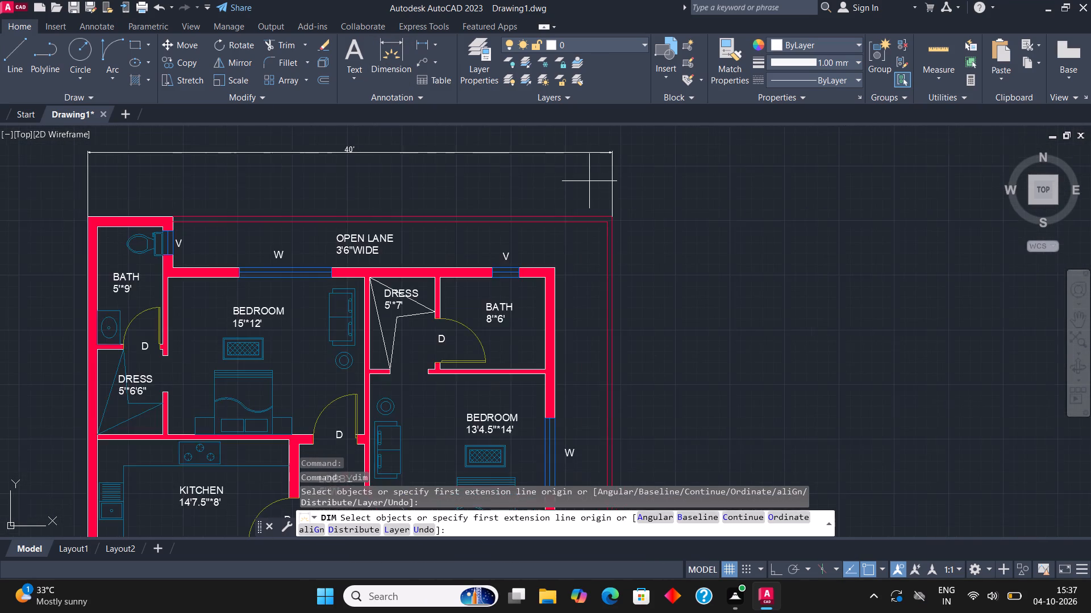
scroll(590, 181, up, 2)
click(644, 271)
scroll(652, 238, down, 4)
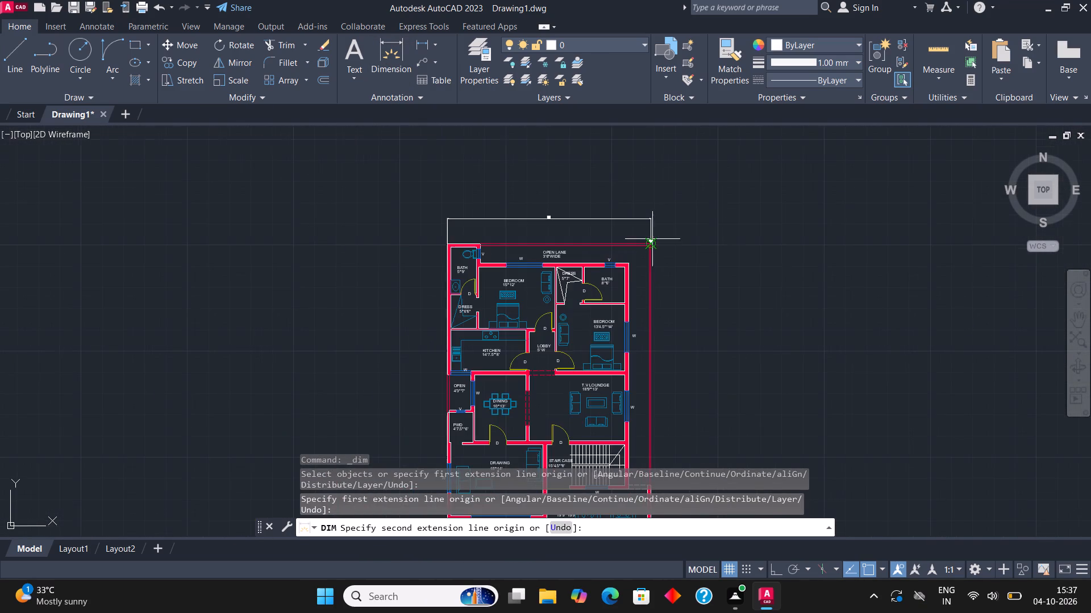
scroll(658, 274, down, 2)
scroll(657, 419, up, 3)
scroll(644, 339, up, 3)
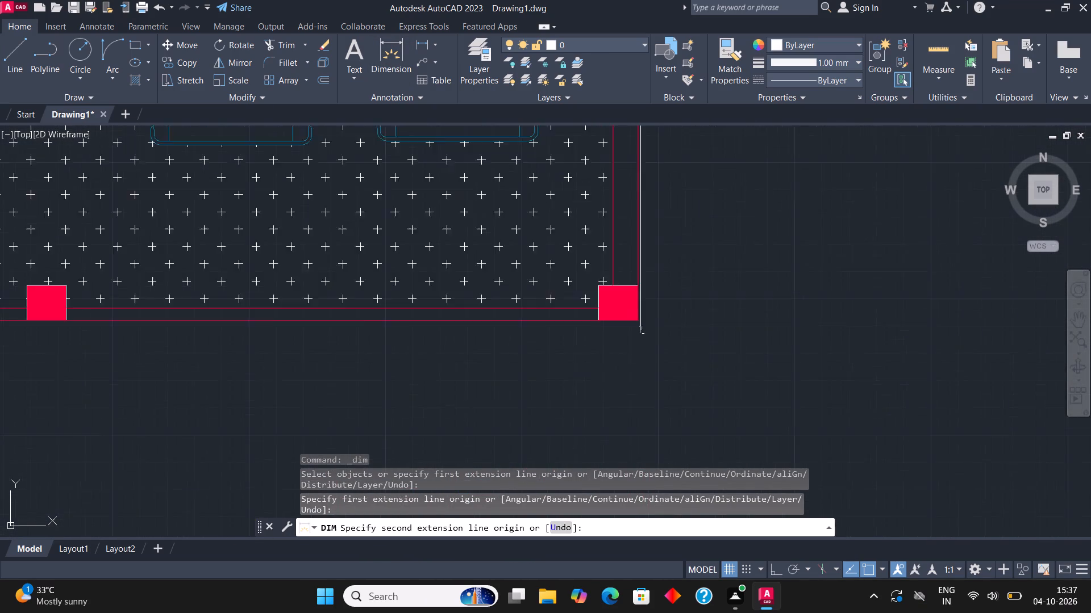
scroll(640, 334, up, 1)
click(634, 313)
scroll(633, 373, down, 4)
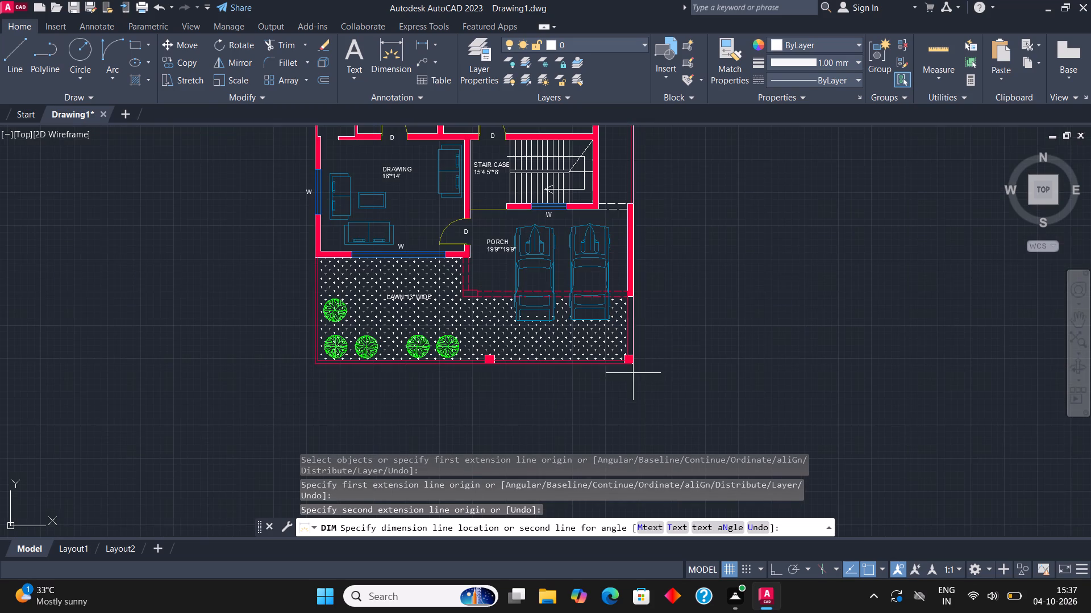
scroll(652, 352, down, 2)
click(663, 338)
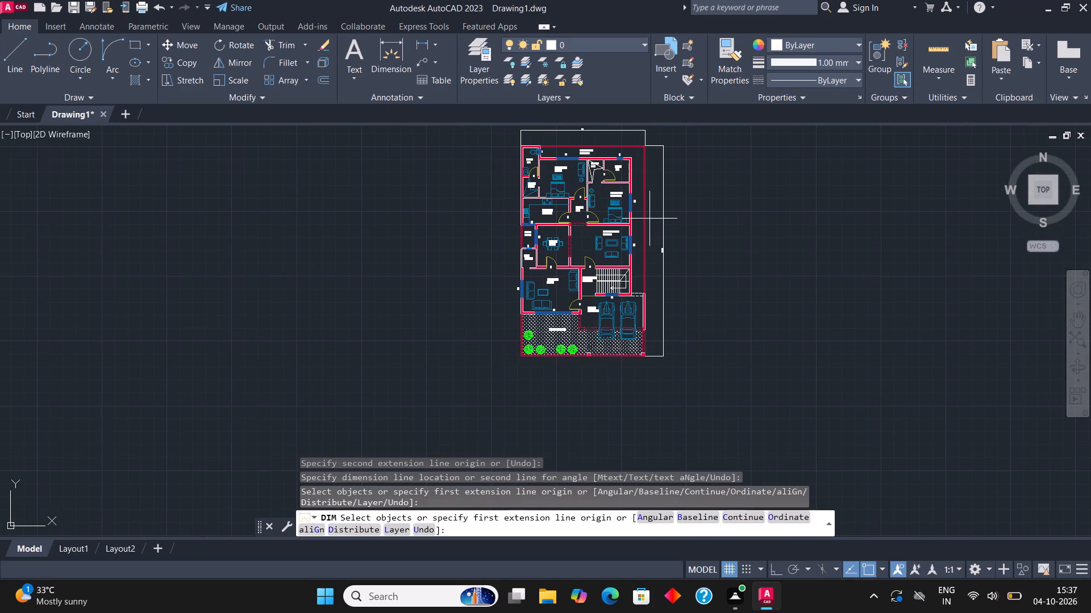
middle_drag(656, 225, 658, 359)
scroll(605, 251, up, 3)
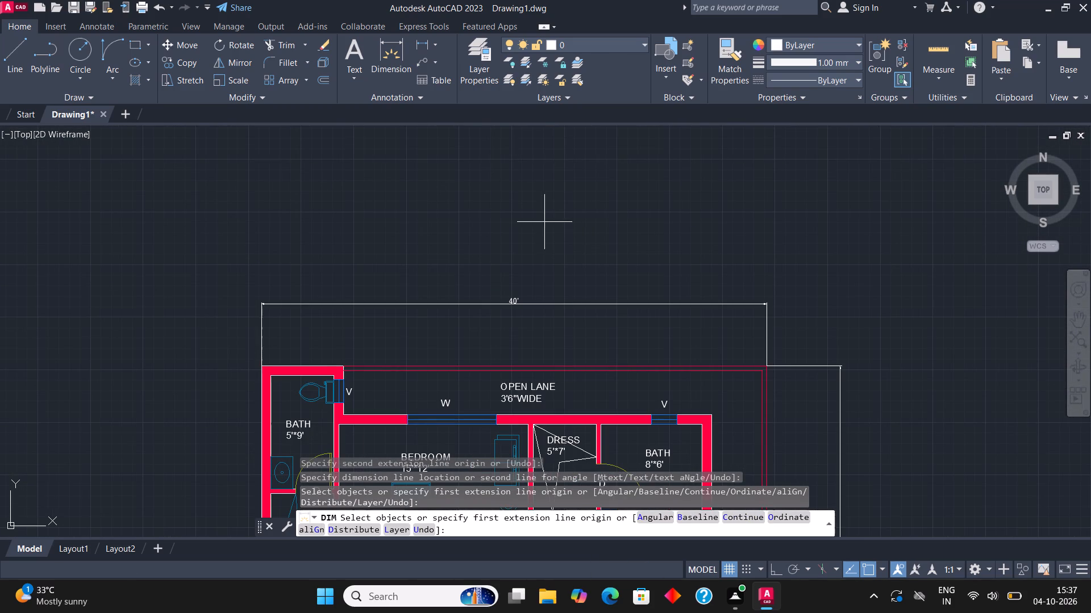
middle_drag(524, 268, 519, 143)
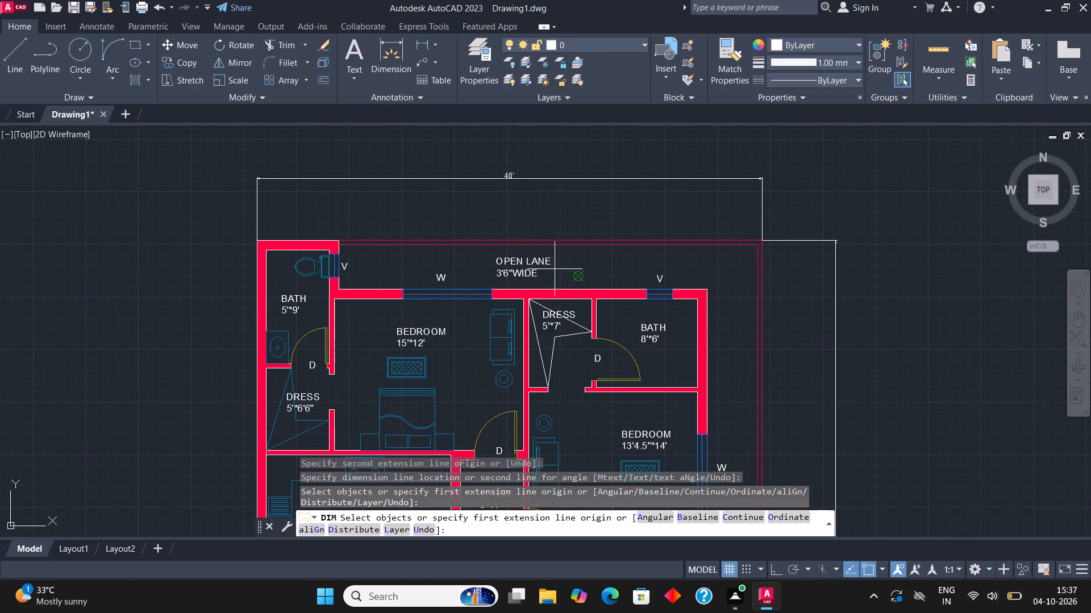
key(Escape)
Check the north-south length of the 8'*6' bath along its east wall with a trial dimension, without placing it.
scroll(665, 335, up, 1)
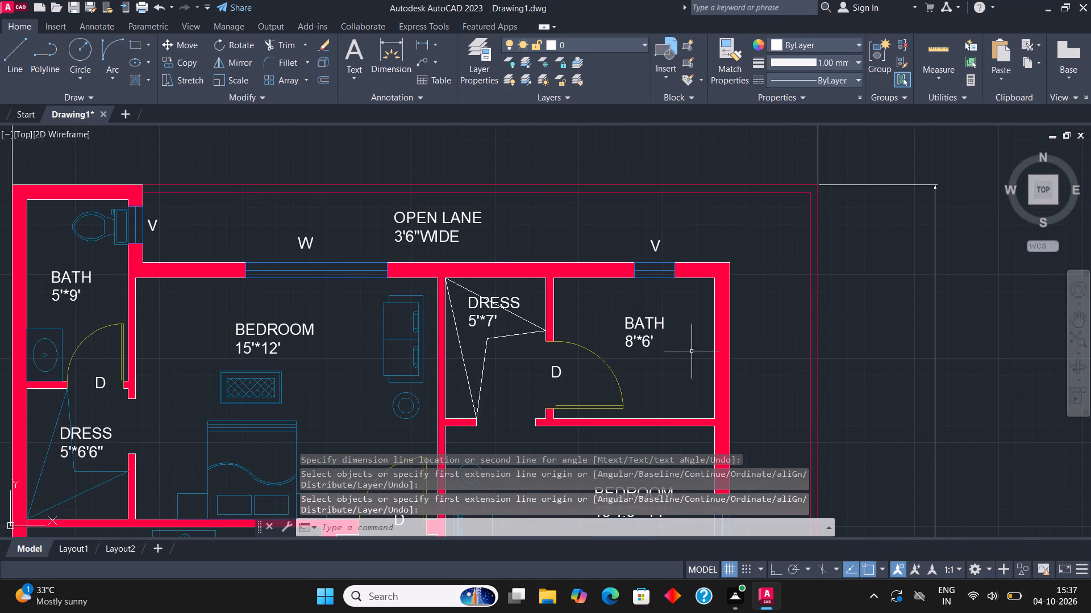
middle_drag(678, 345, 649, 320)
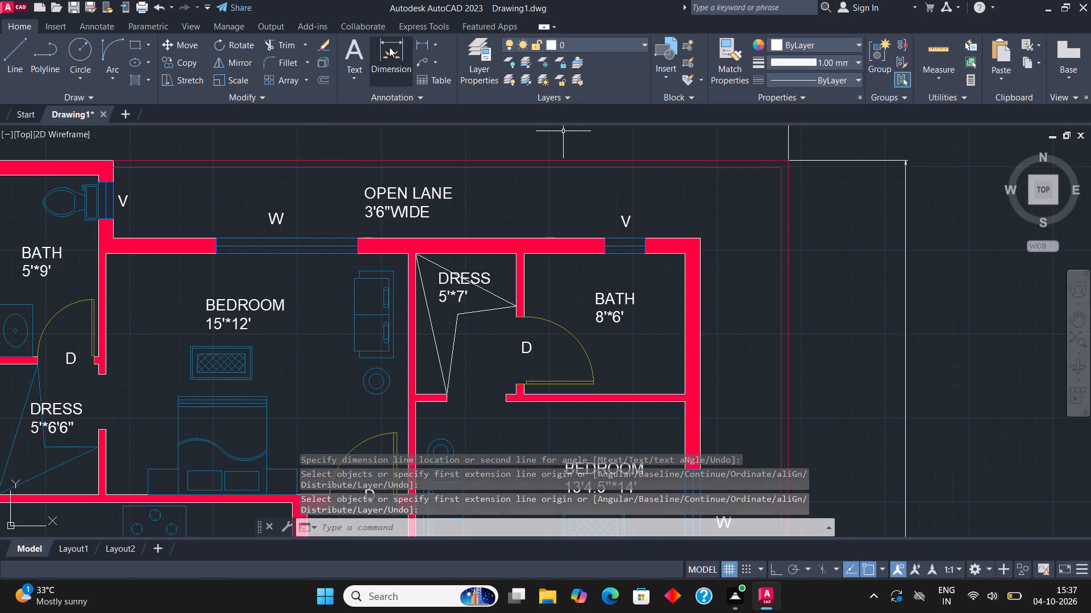
click(389, 47)
click(682, 396)
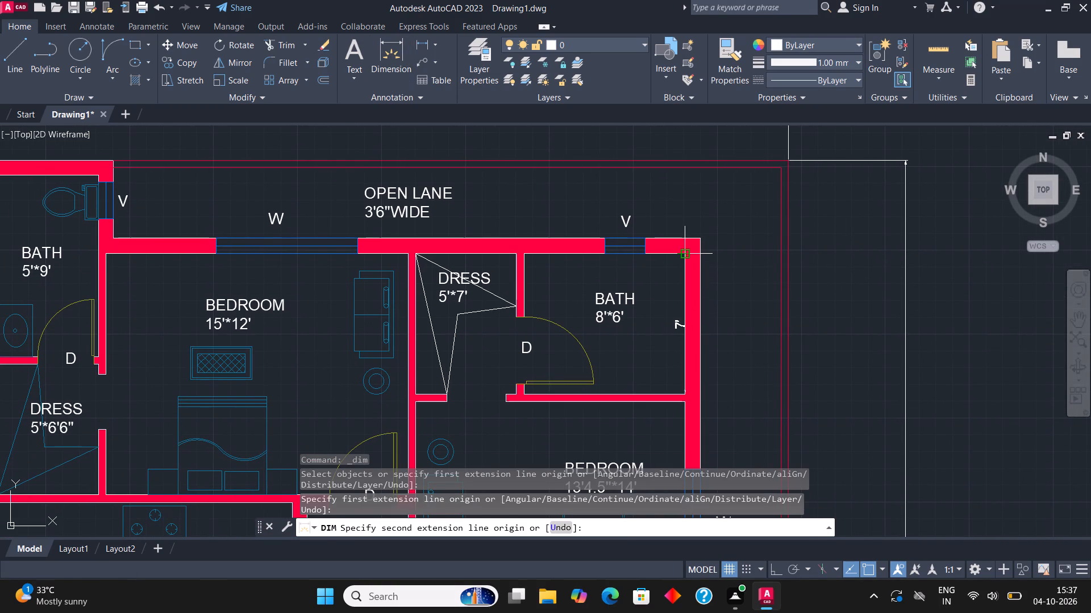
key(Escape)
Change the size text in the northeast bath's label to 8'*7'.
click(621, 293)
right_click(619, 293)
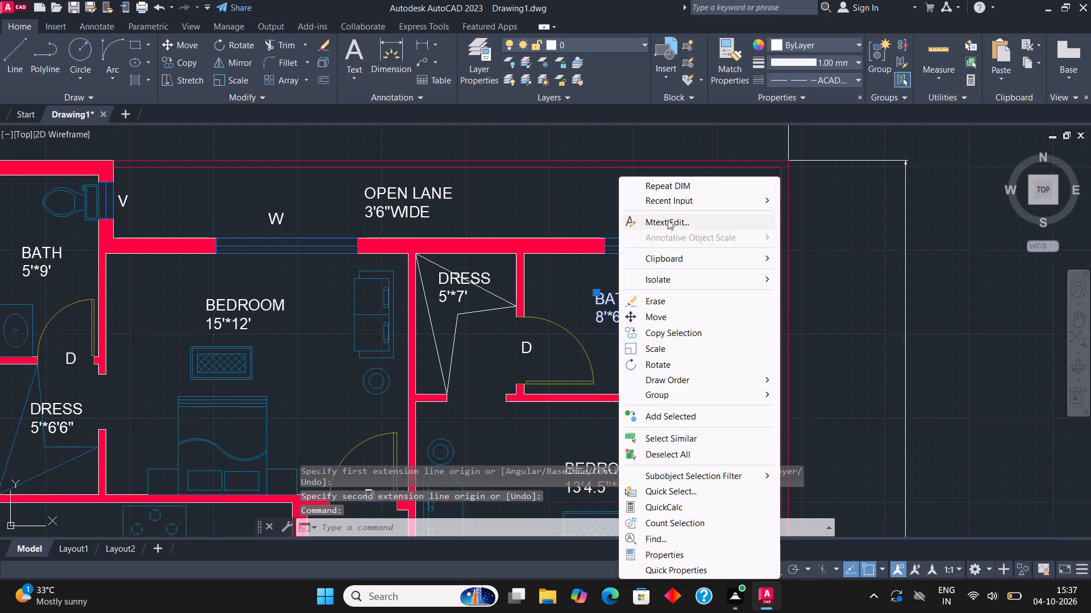
click(669, 220)
click(622, 314)
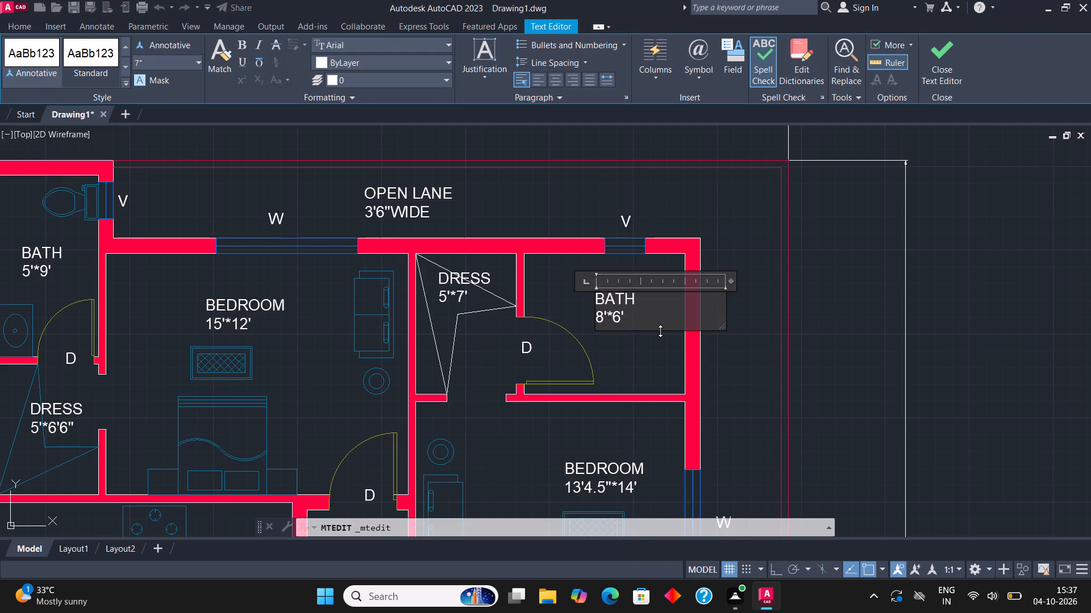
key(BackSpace)
key(7)
click(944, 46)
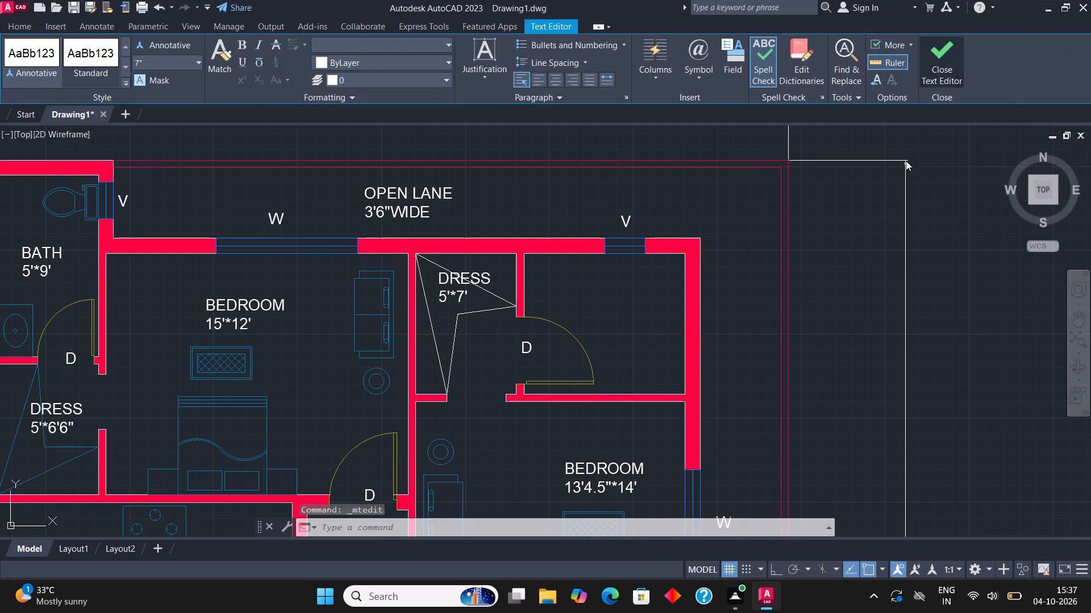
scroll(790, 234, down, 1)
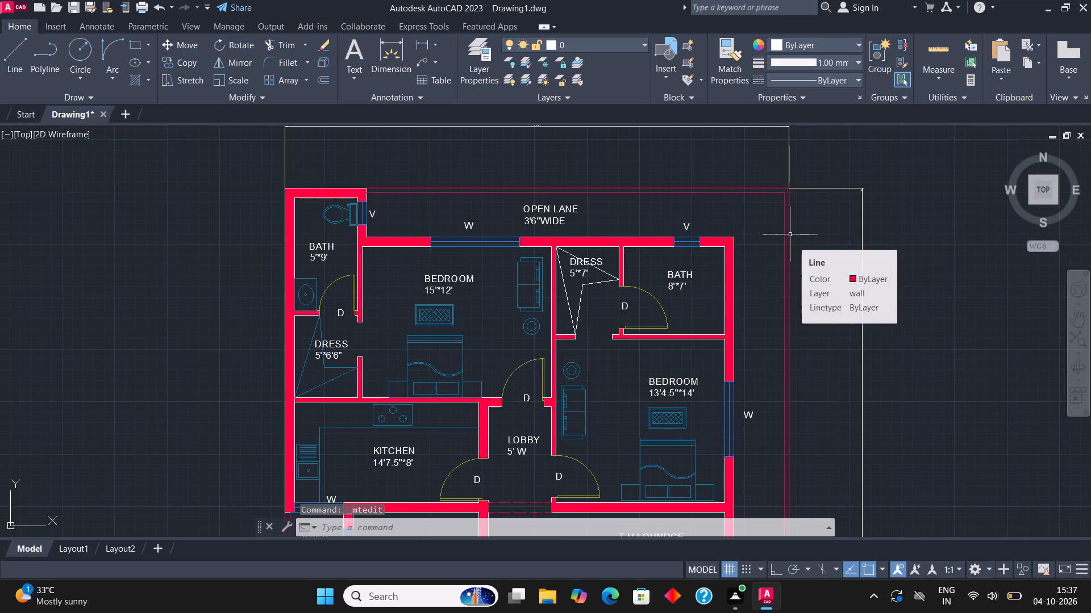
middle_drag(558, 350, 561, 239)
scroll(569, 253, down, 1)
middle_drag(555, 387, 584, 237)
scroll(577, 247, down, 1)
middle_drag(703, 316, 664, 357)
Save the drawing in the Downloads folder under the name 2BHK PLAN 2.
key(ctrl+s)
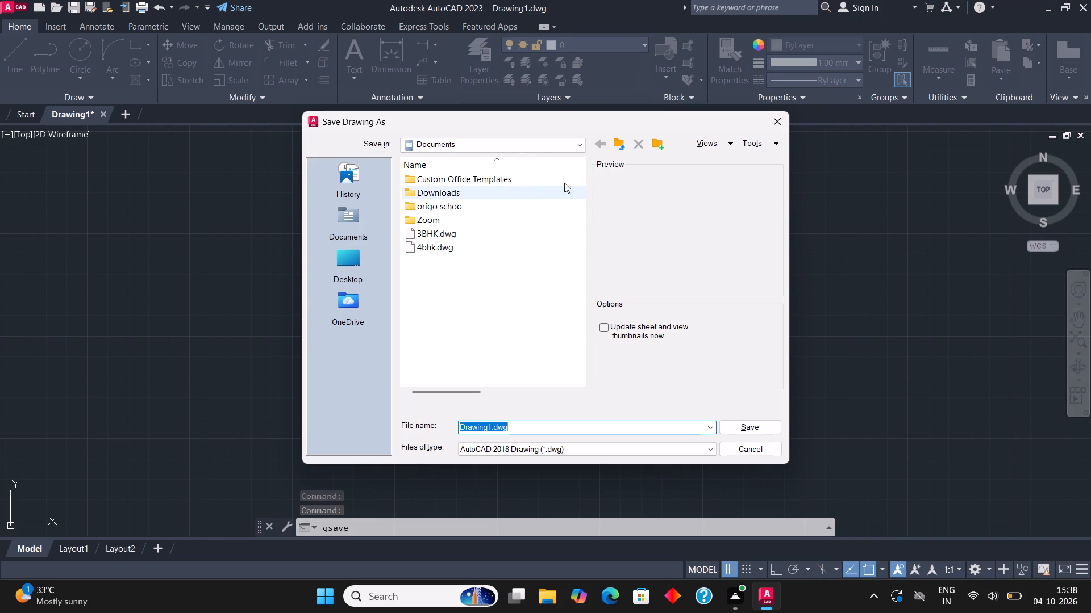
click(507, 145)
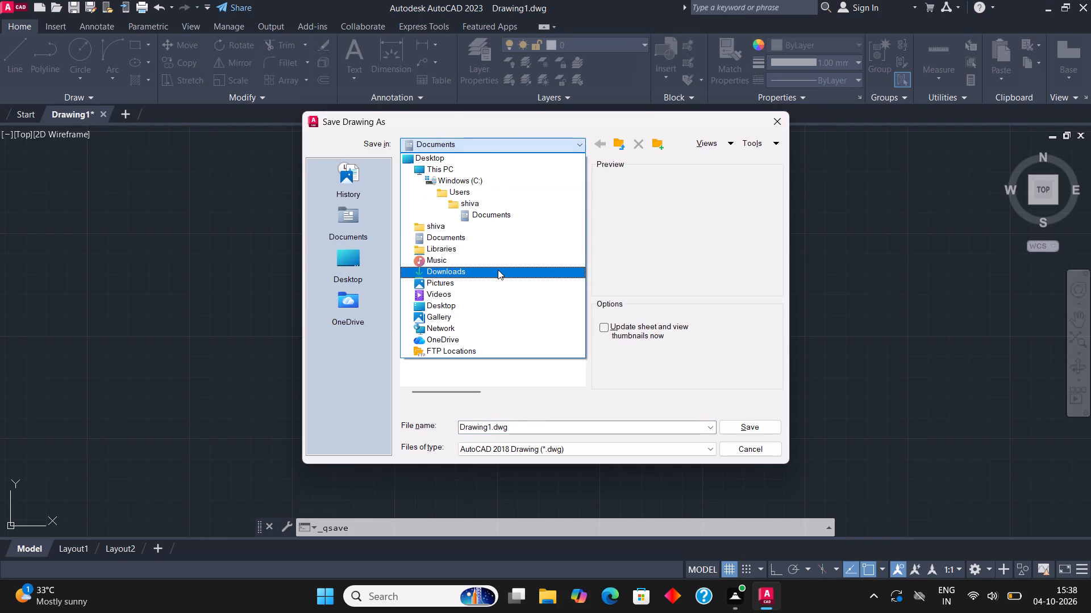
click(498, 270)
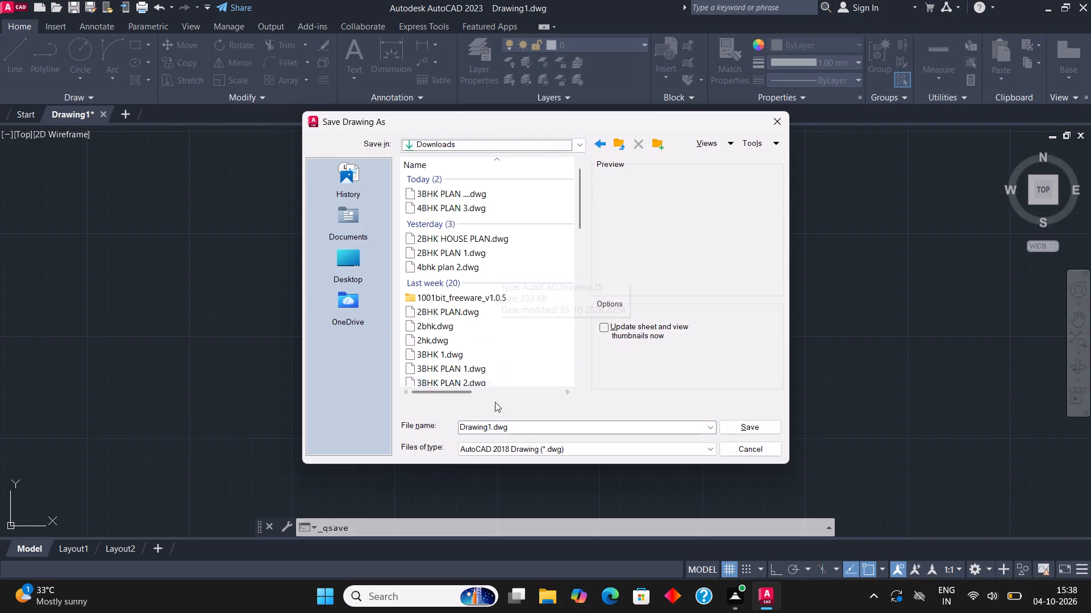
click(521, 427)
text(2BHK)
key(space)
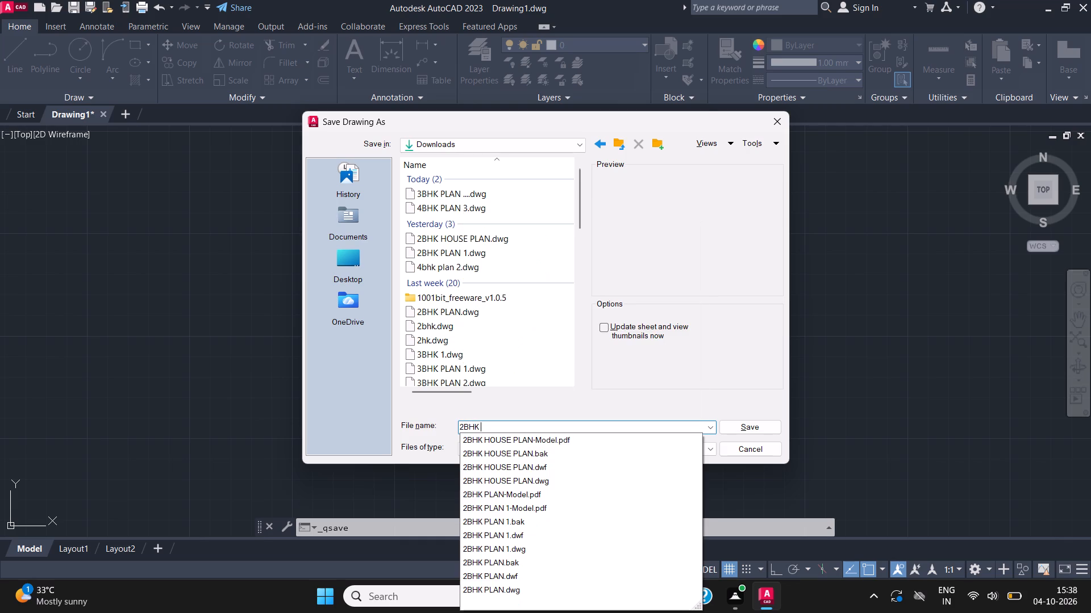
text(PLAN)
key(space)
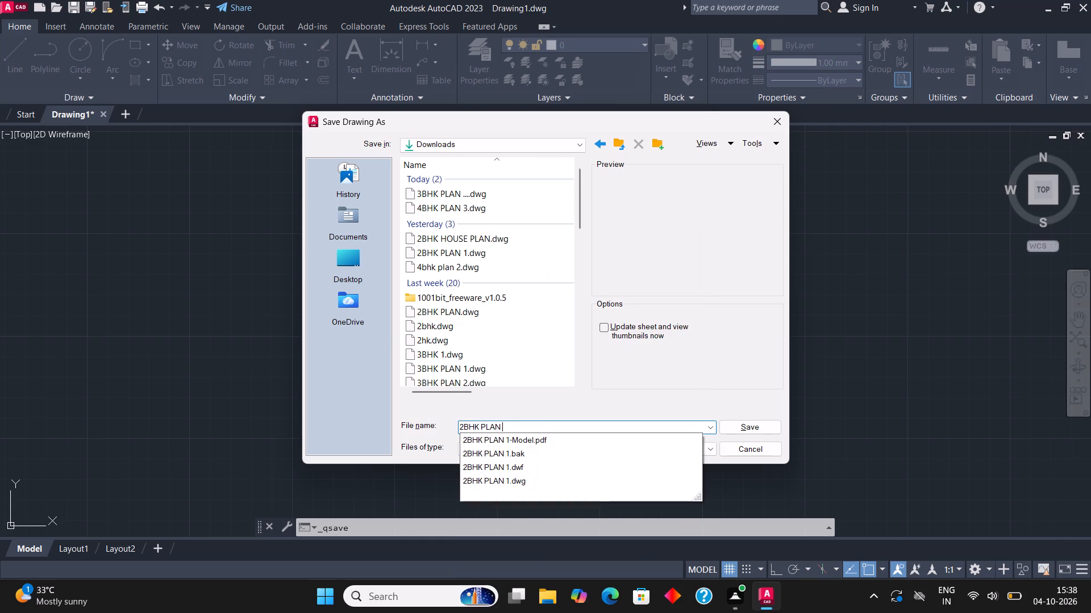
key(2)
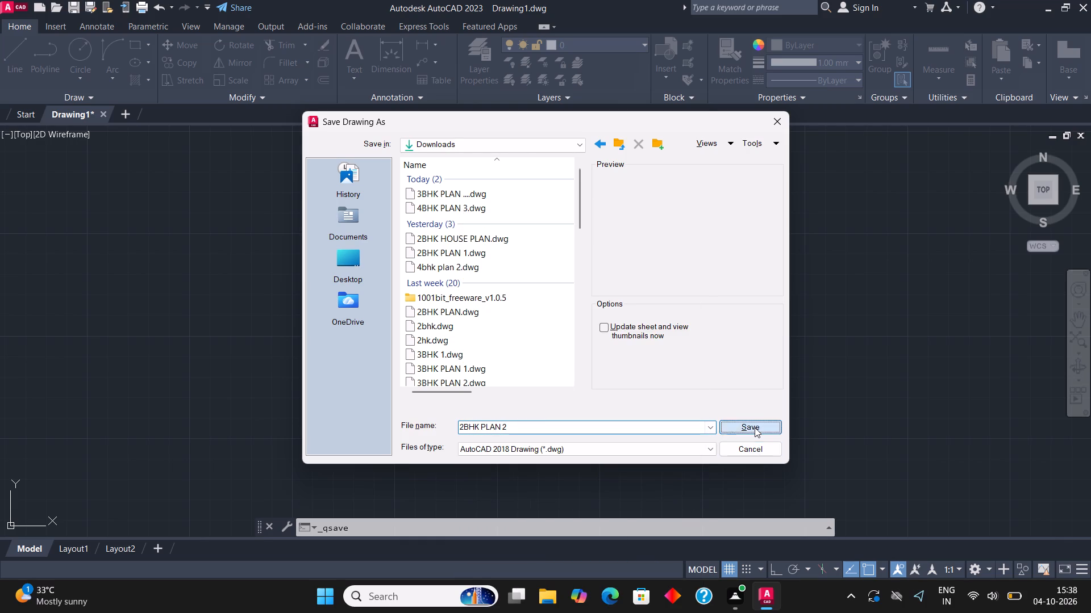
click(755, 427)
Look over the whole floor plan, from the open lane to the lawn, including its room labels and overall dimensions.
middle_drag(596, 317, 601, 347)
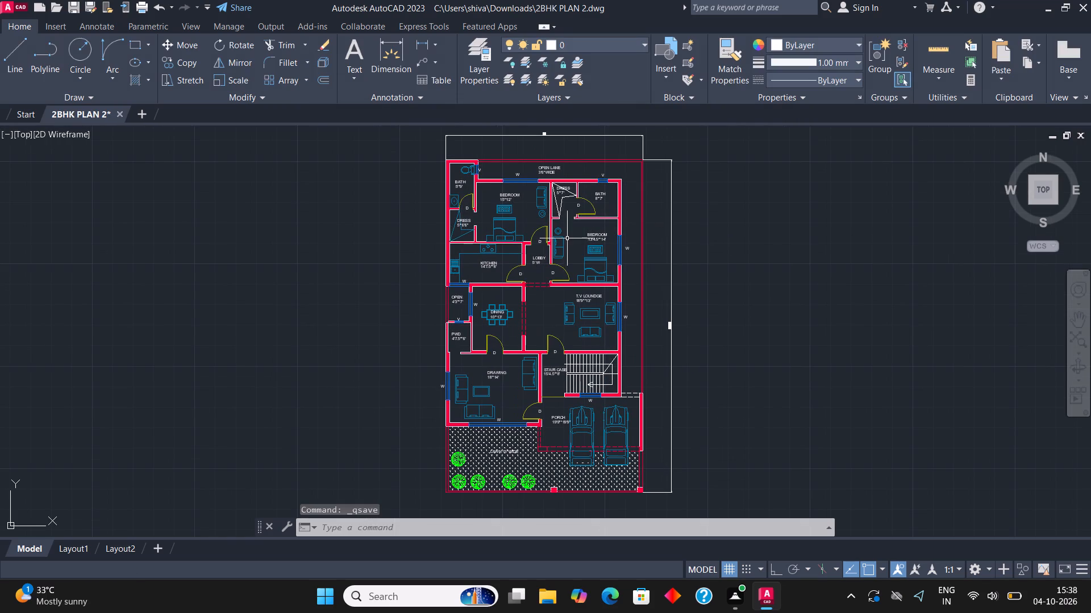
middle_drag(567, 240, 578, 259)
middle_drag(587, 274, 592, 274)
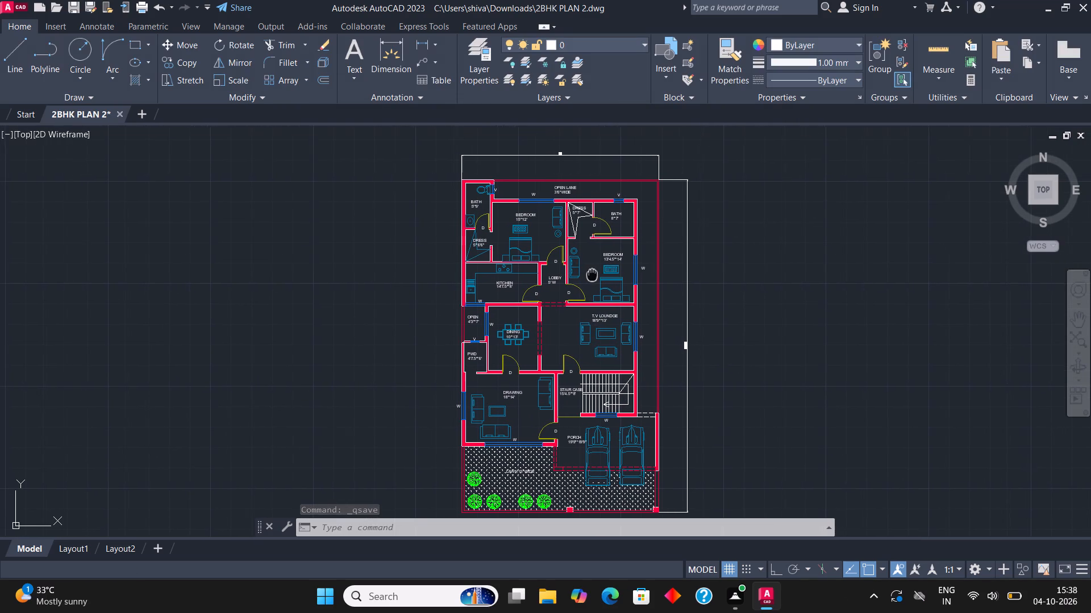
middle_drag(592, 274, 598, 261)
scroll(592, 388, up, 1)
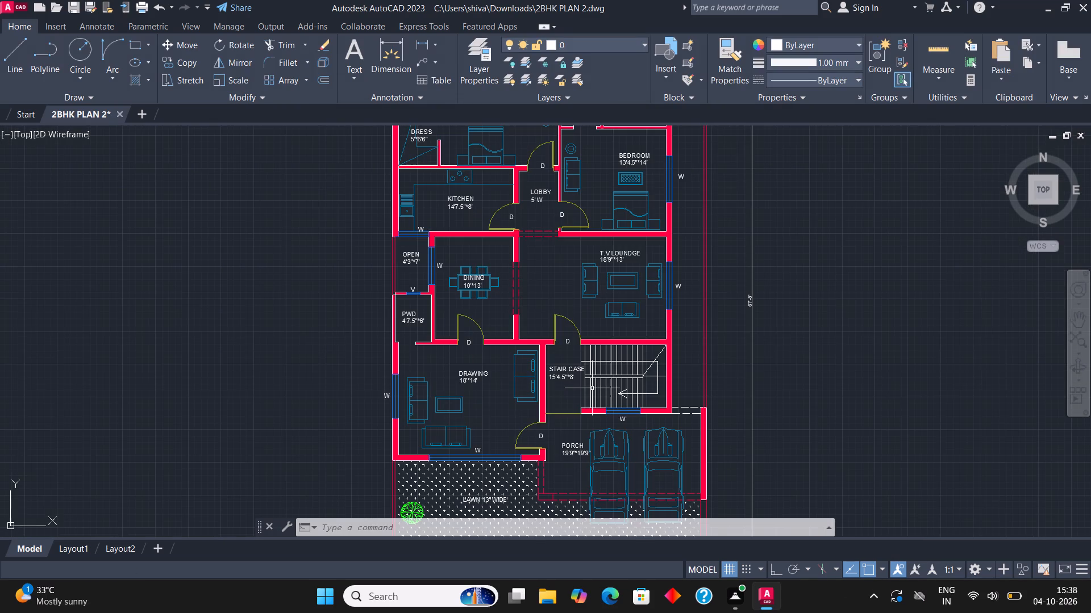
scroll(591, 388, down, 1)
middle_drag(596, 321, 585, 325)
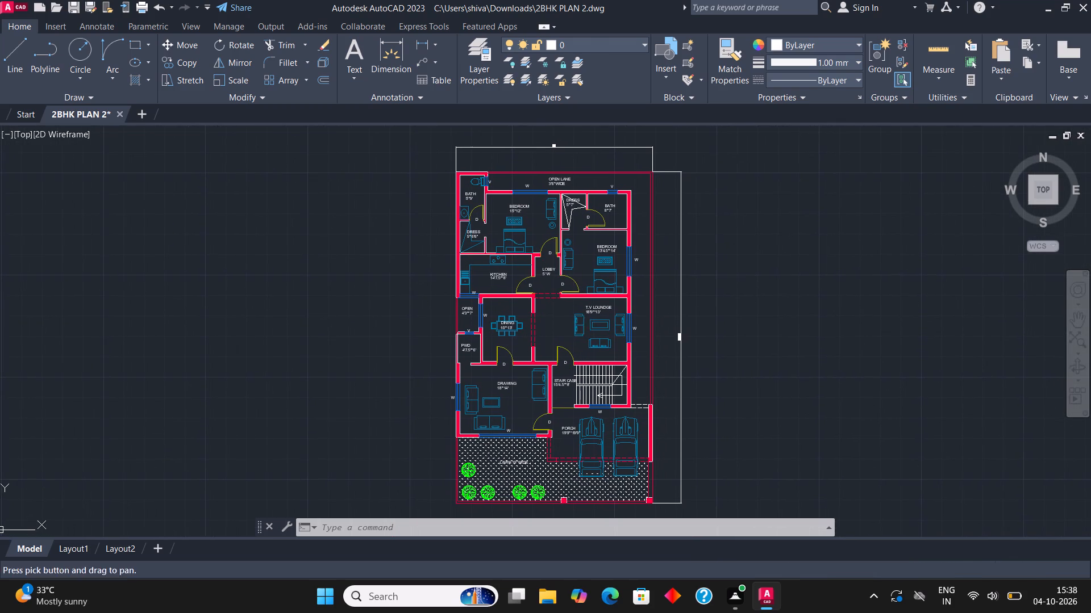
scroll(530, 274, up, 1)
scroll(534, 279, down, 1)
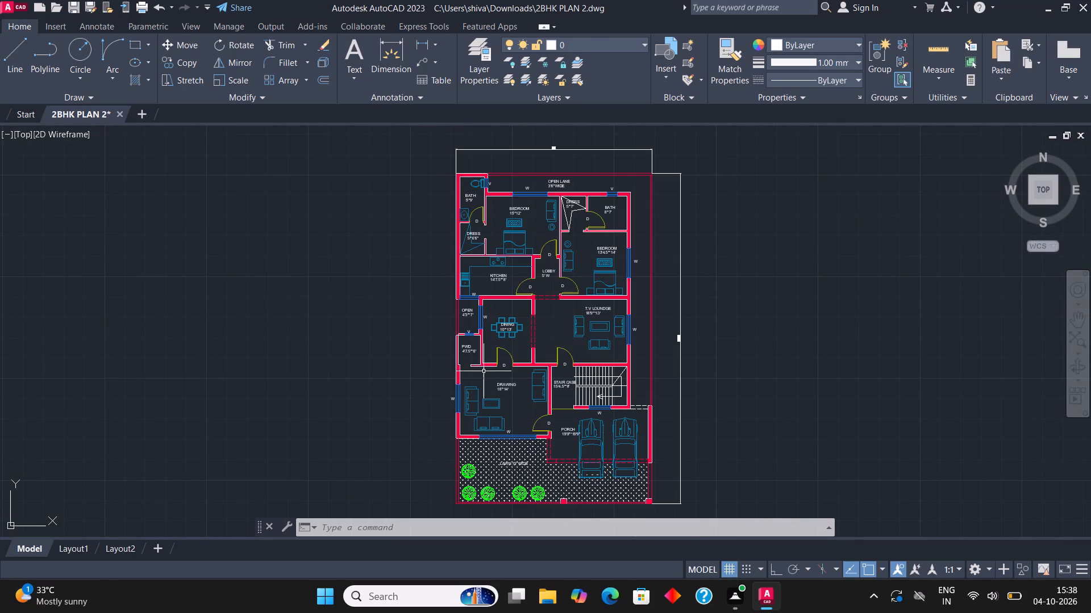
scroll(484, 370, down, 1)
scroll(489, 370, up, 1)
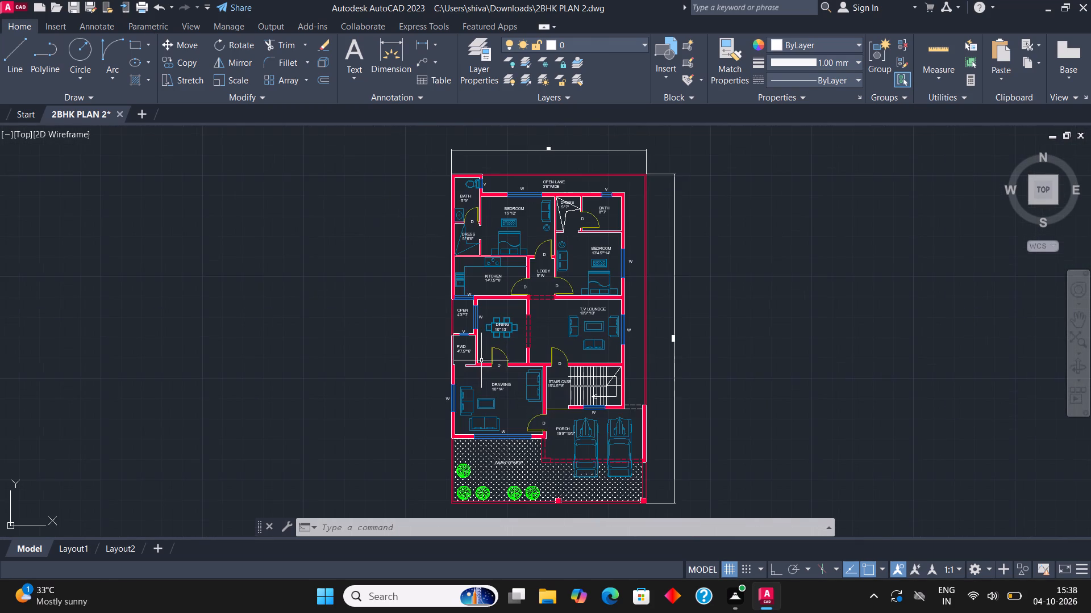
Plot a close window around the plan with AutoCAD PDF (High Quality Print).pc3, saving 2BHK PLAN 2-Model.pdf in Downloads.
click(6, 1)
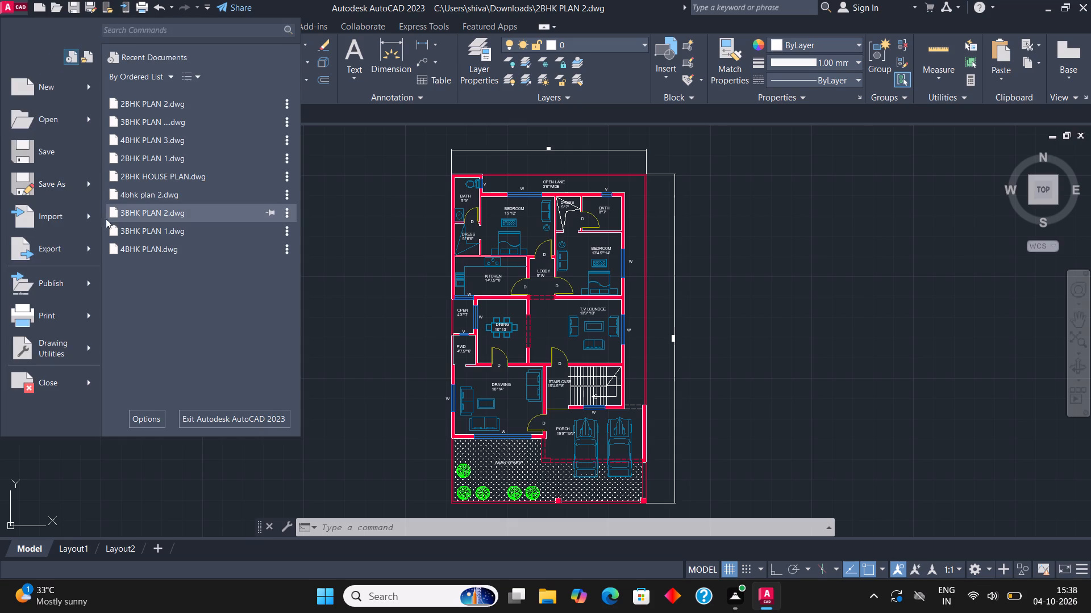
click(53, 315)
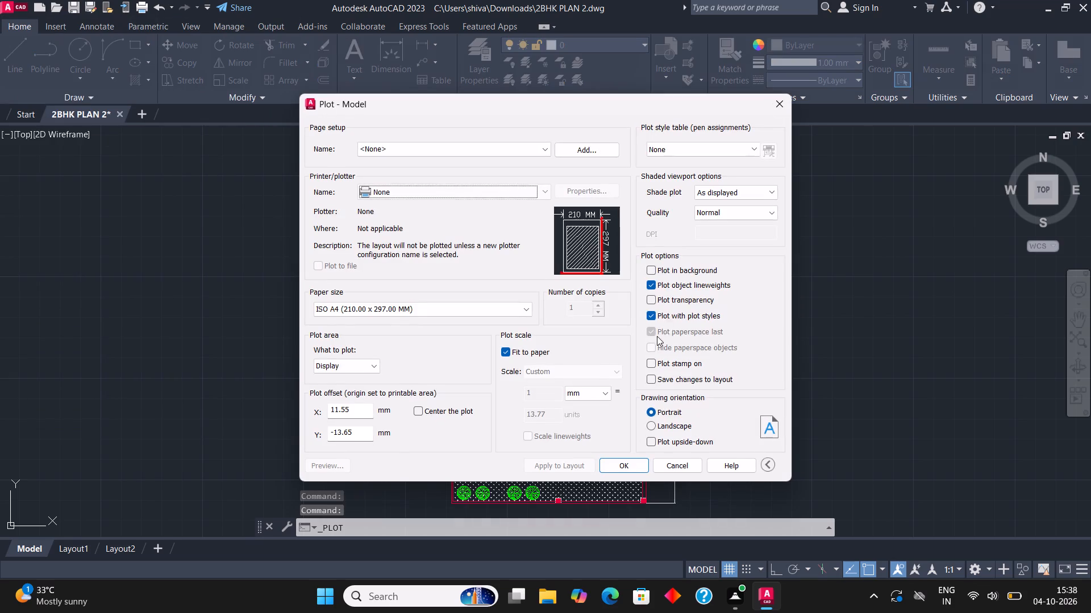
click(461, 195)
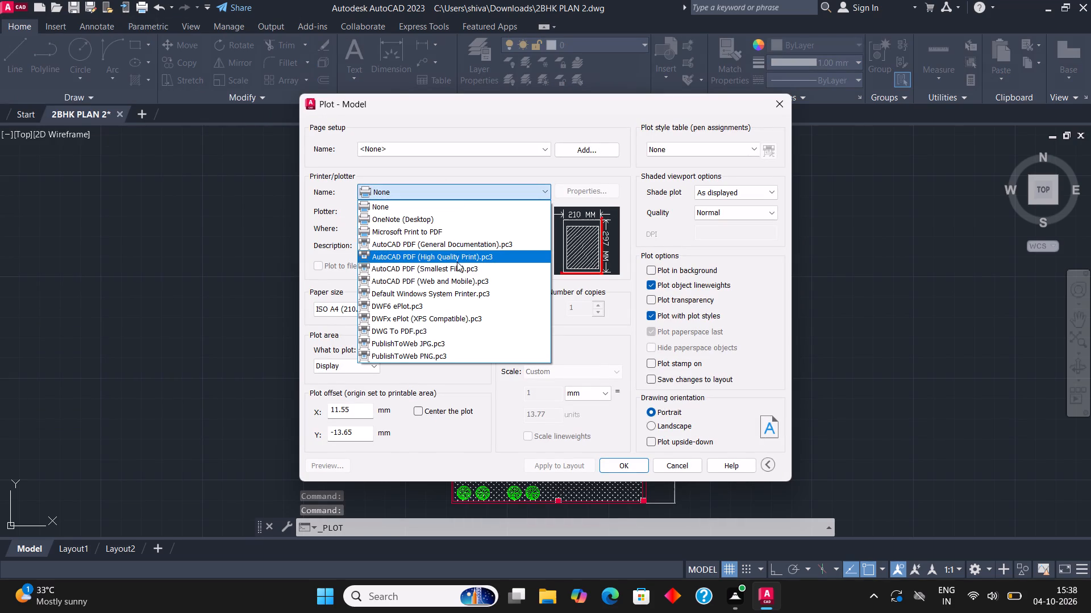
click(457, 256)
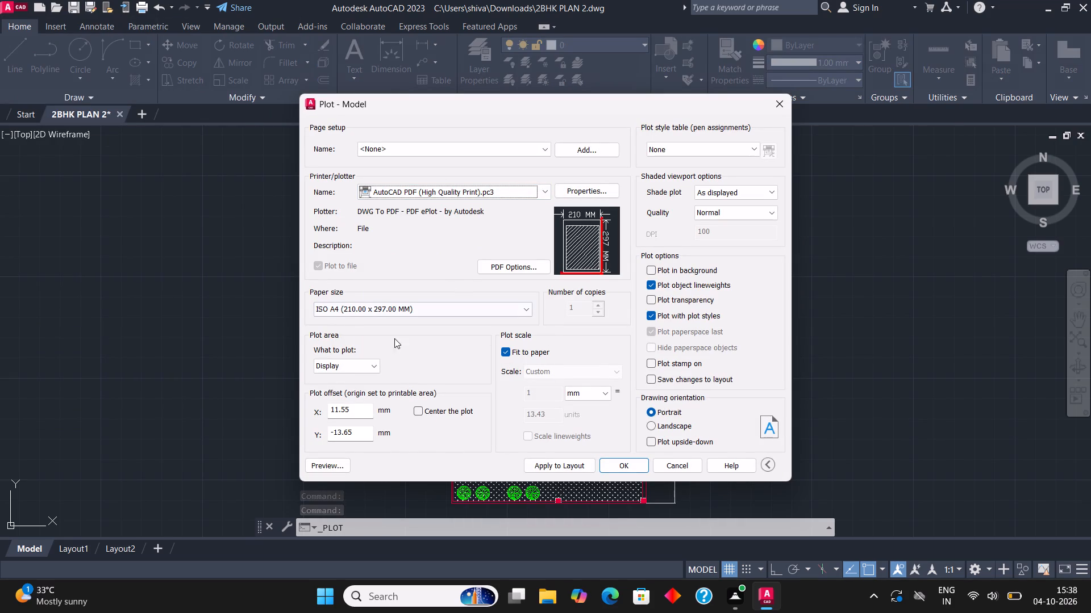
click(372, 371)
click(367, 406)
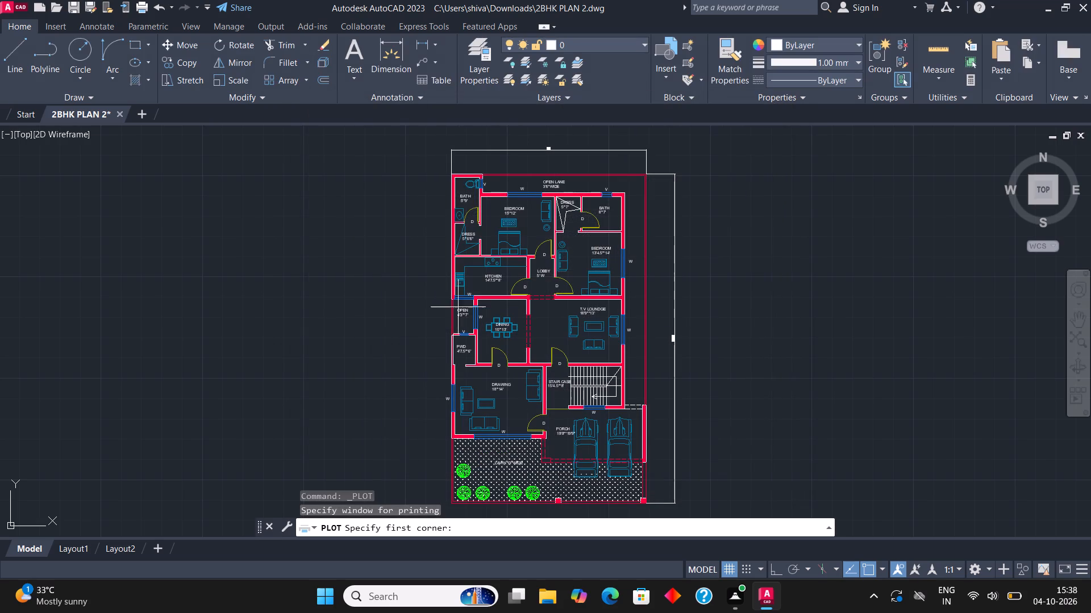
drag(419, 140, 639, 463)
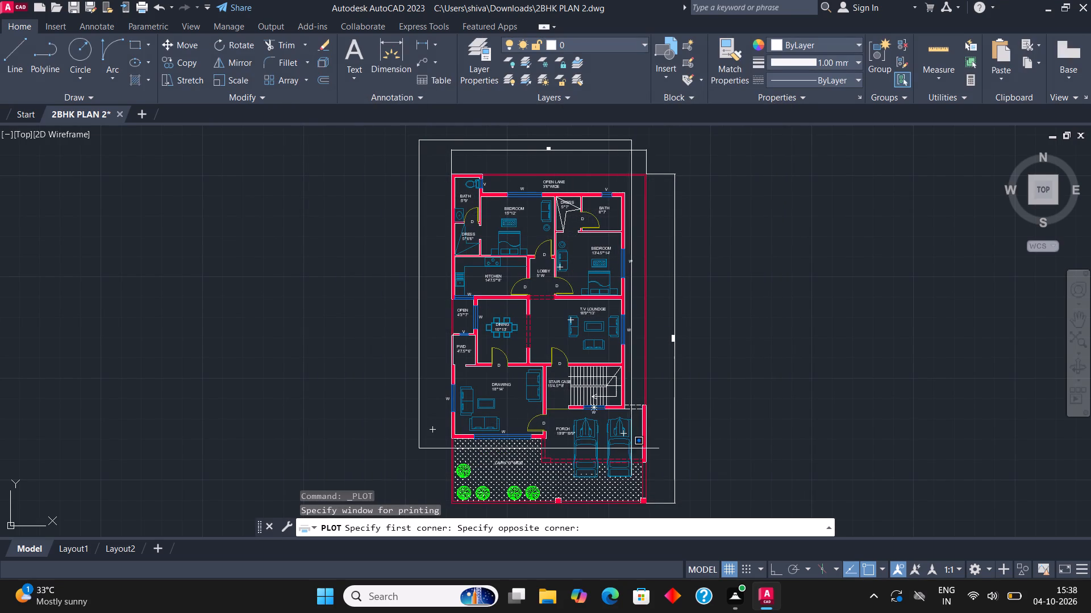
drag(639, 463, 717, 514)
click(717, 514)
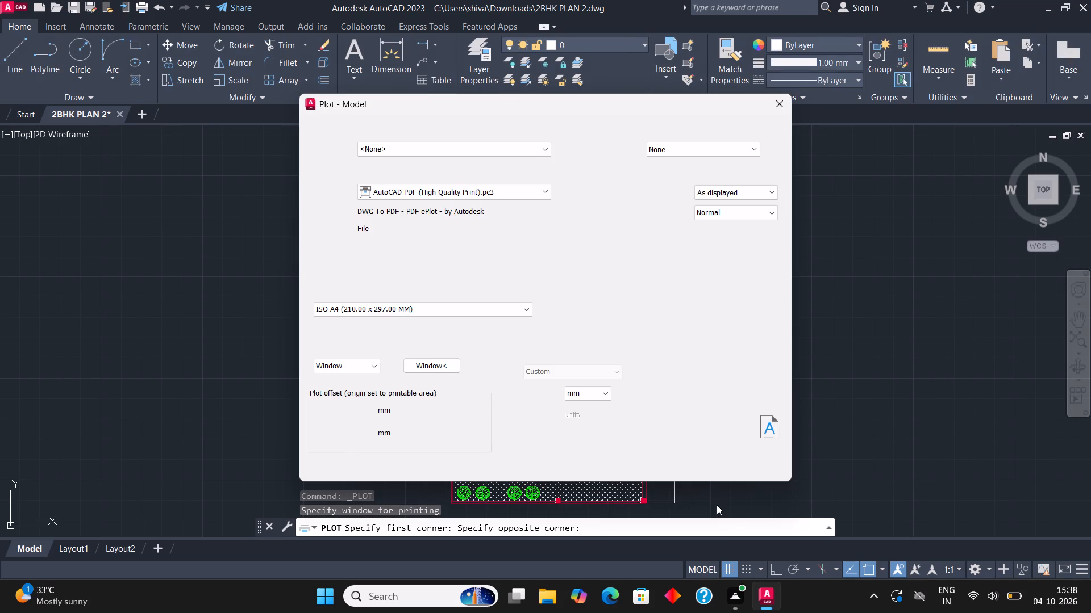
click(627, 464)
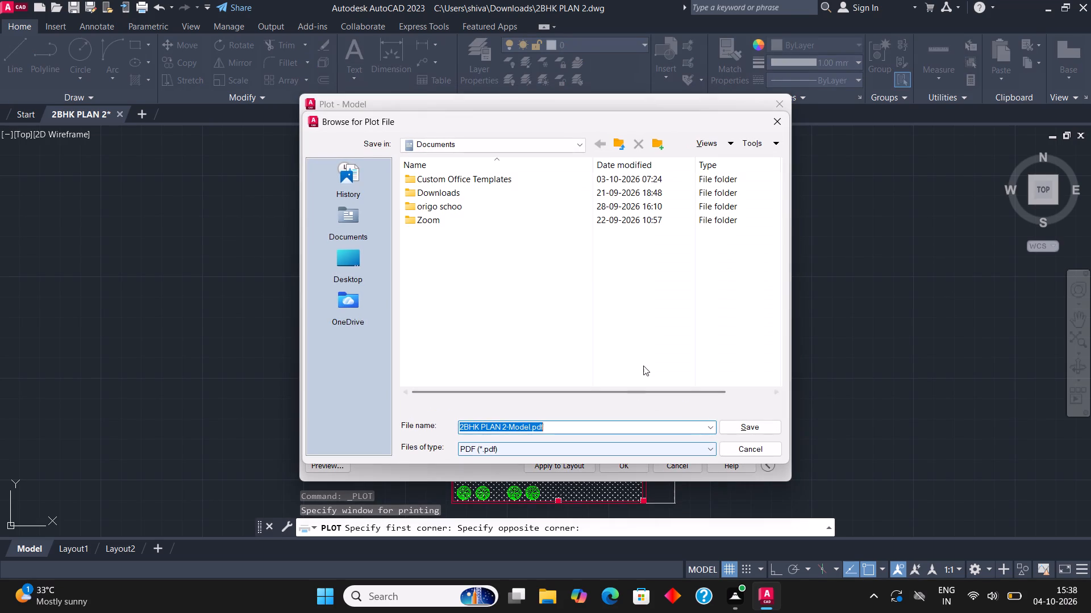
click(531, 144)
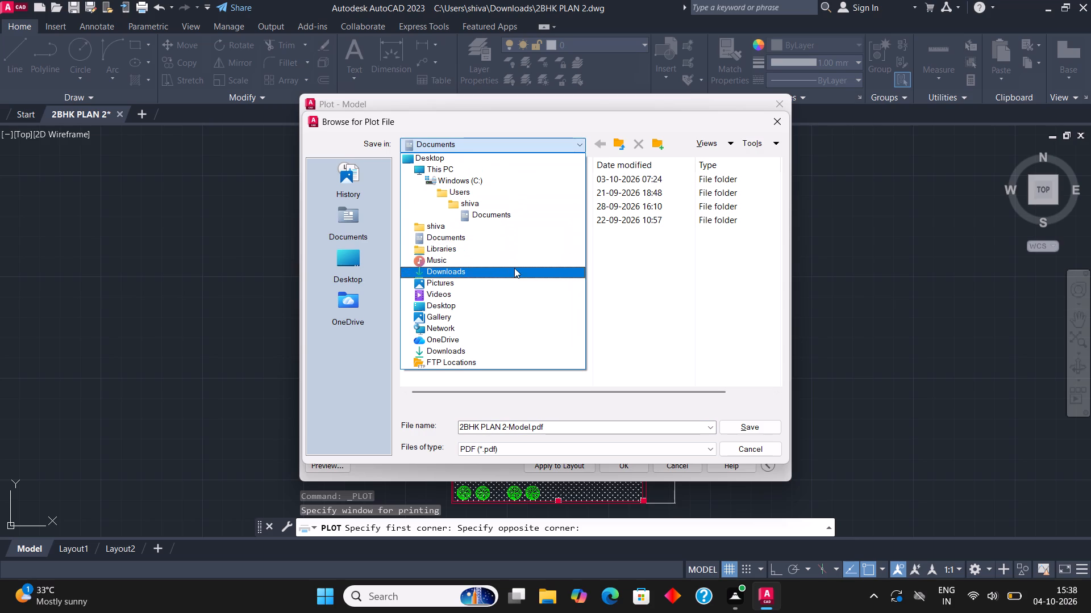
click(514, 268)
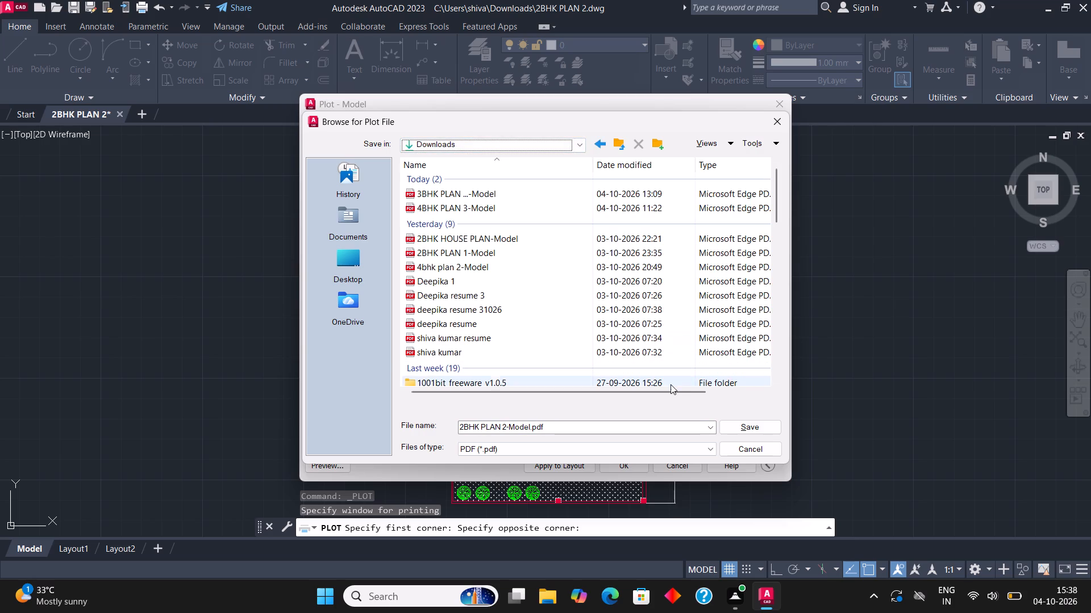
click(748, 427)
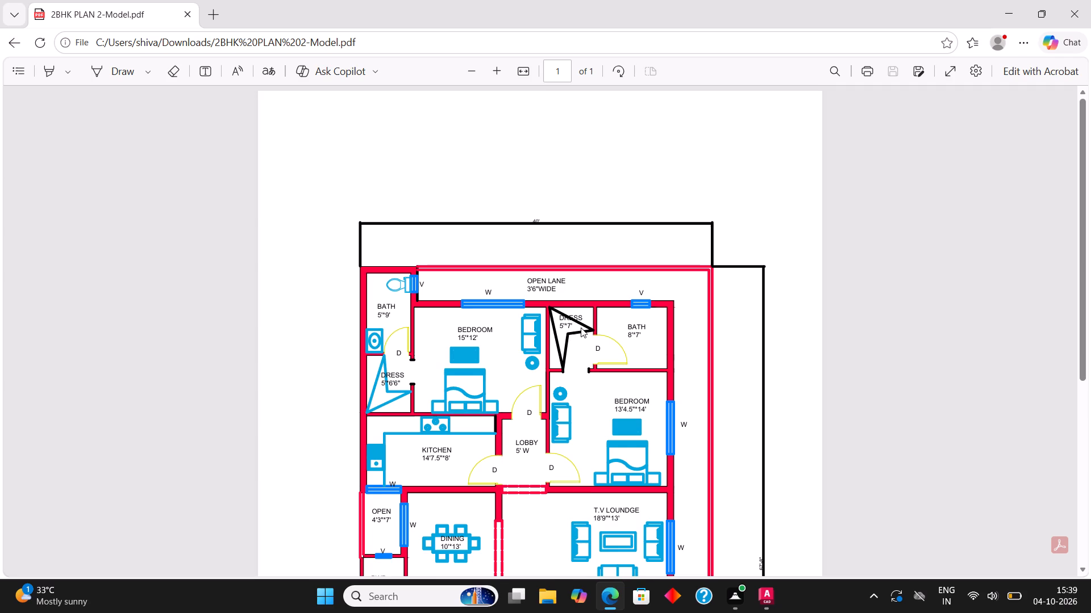
Check the plotted PDF in Microsoft Edge down to the lawn at the page end, and close it.
scroll(581, 328, down, 5)
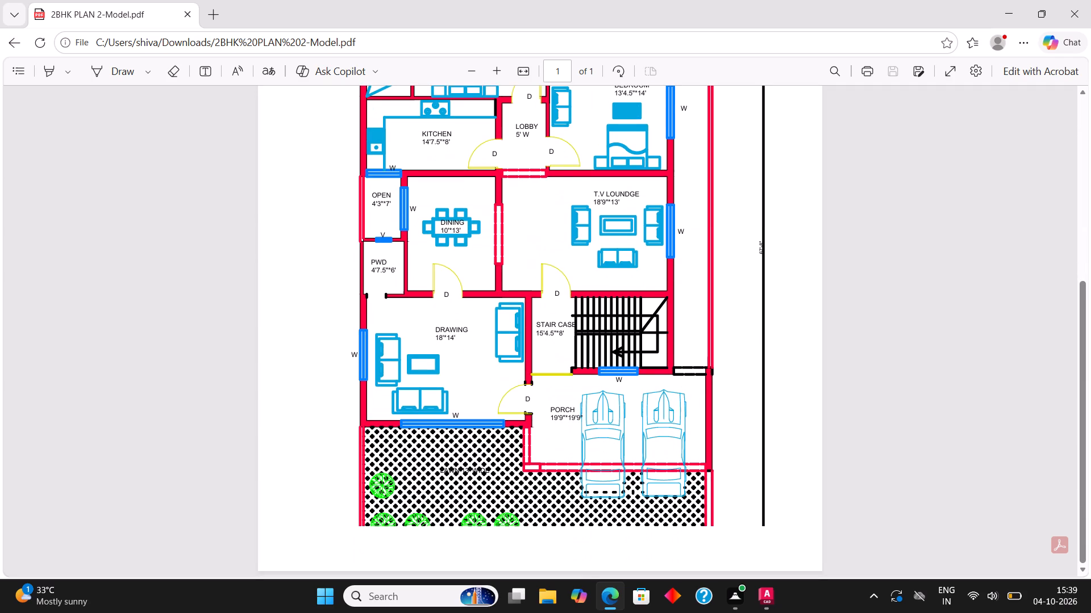
scroll(581, 334, down, 7)
click(1087, 7)
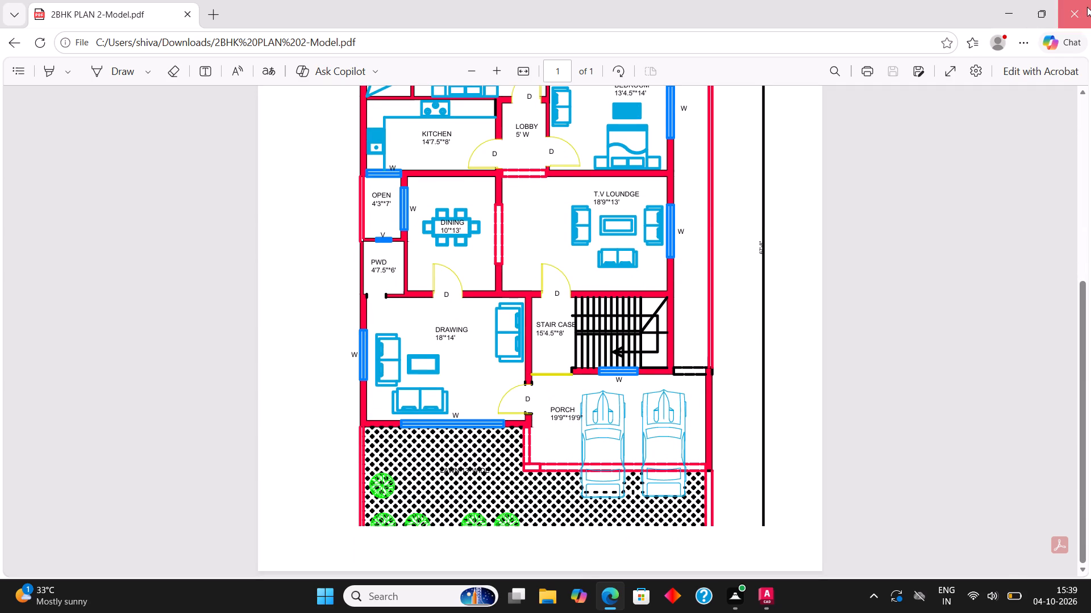
Replot the plan with AutoCAD PDF (High Quality Print).pc3 using a window with wider margins, overwriting 2BHK PLAN 2-Model in Downloads.
scroll(238, 270, down, 1)
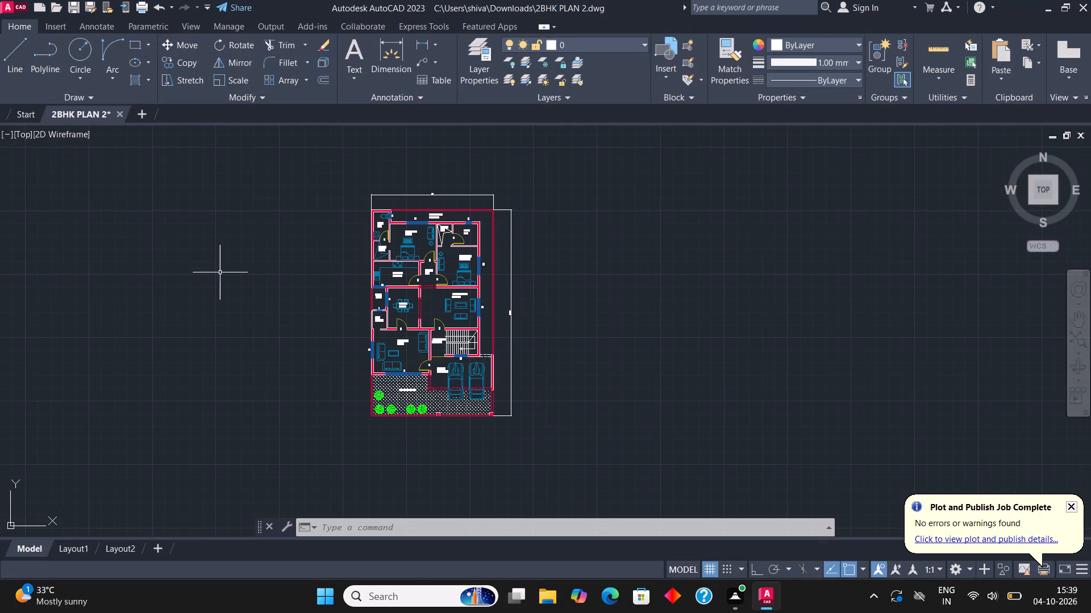
click(5, 9)
click(36, 316)
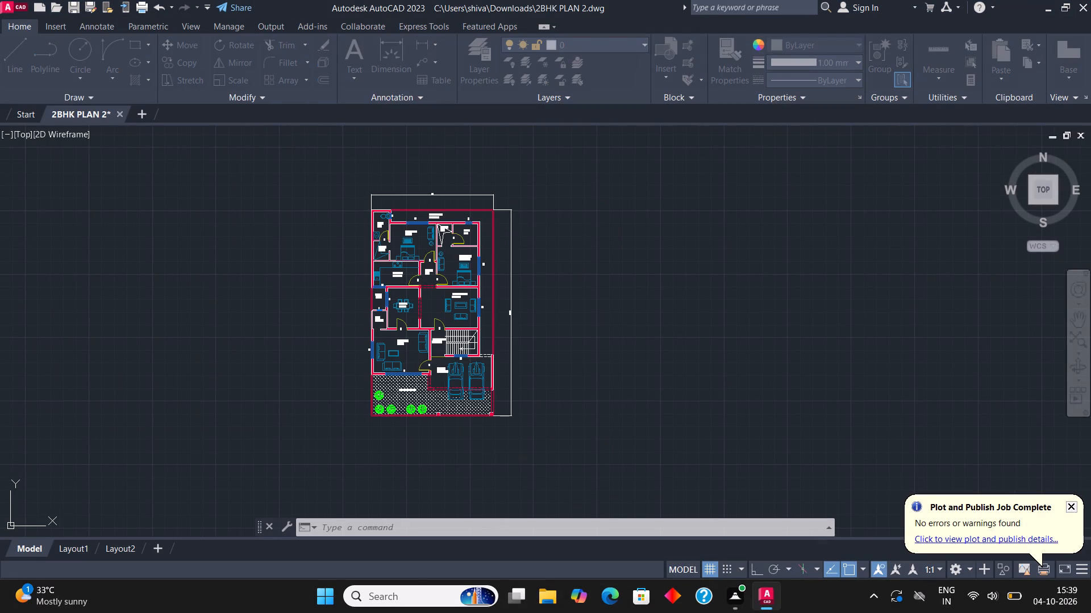
click(492, 192)
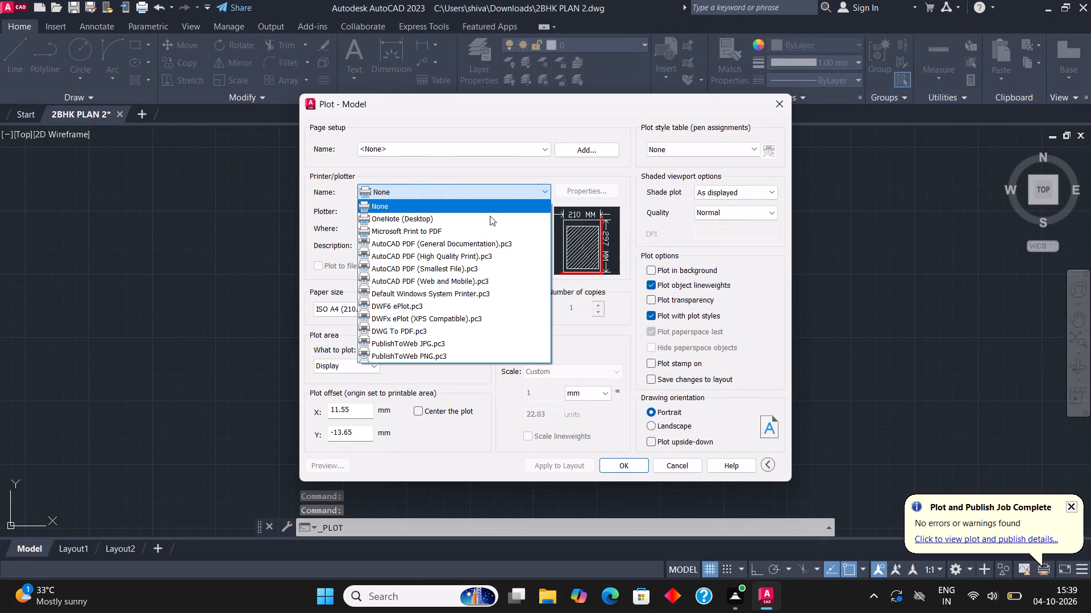
click(479, 255)
click(358, 362)
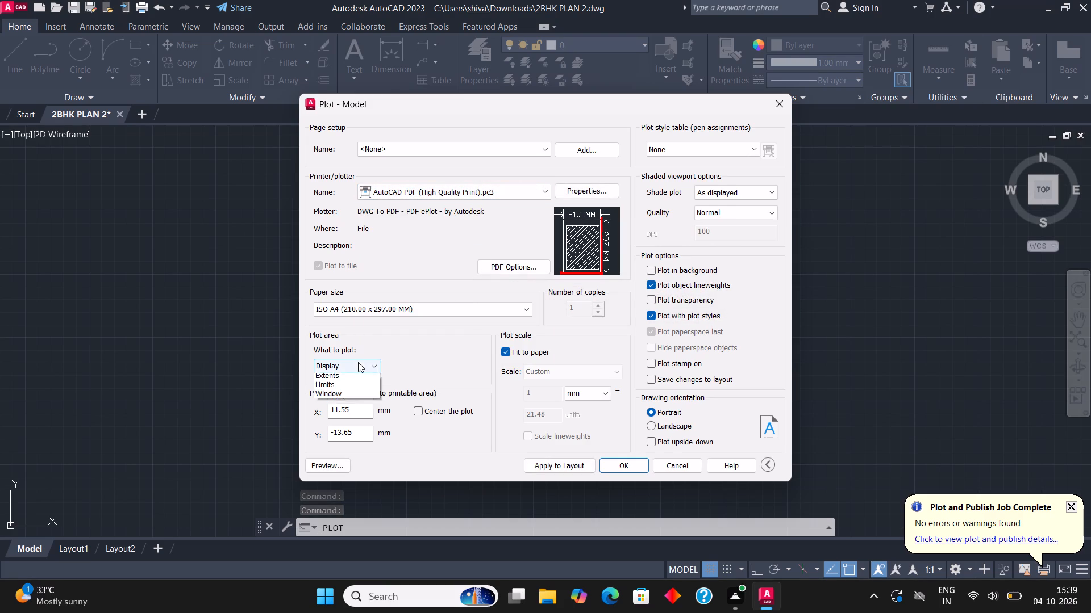
click(351, 409)
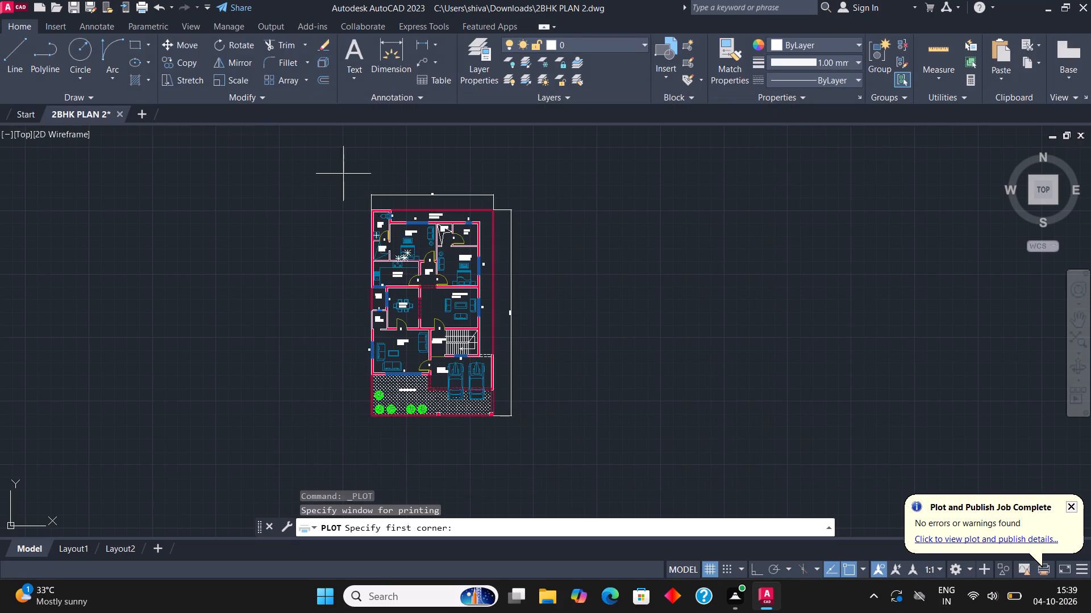
drag(328, 162, 547, 457)
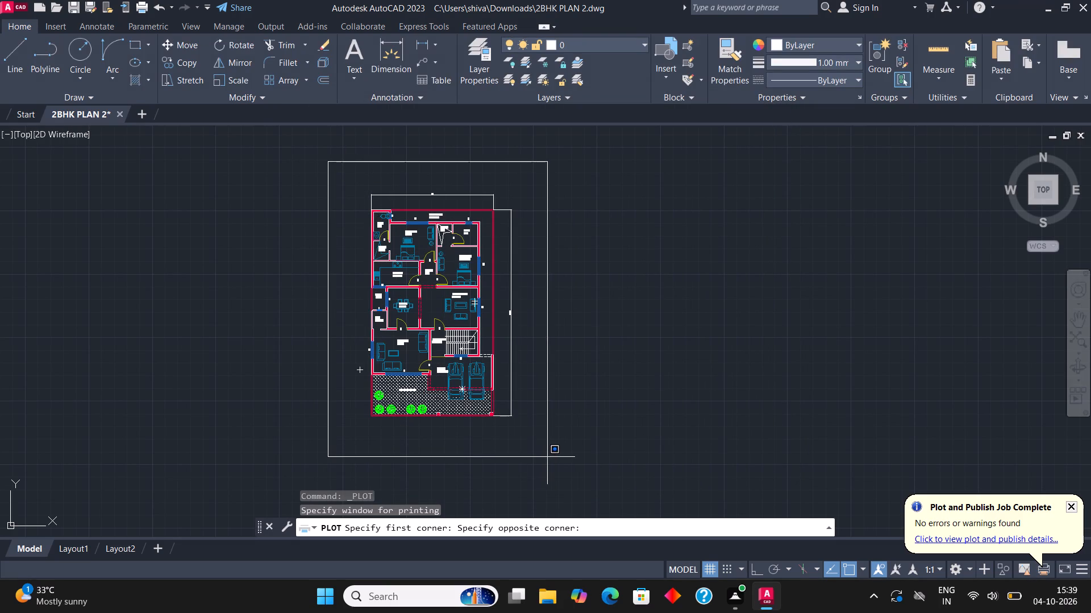
click(547, 457)
click(606, 465)
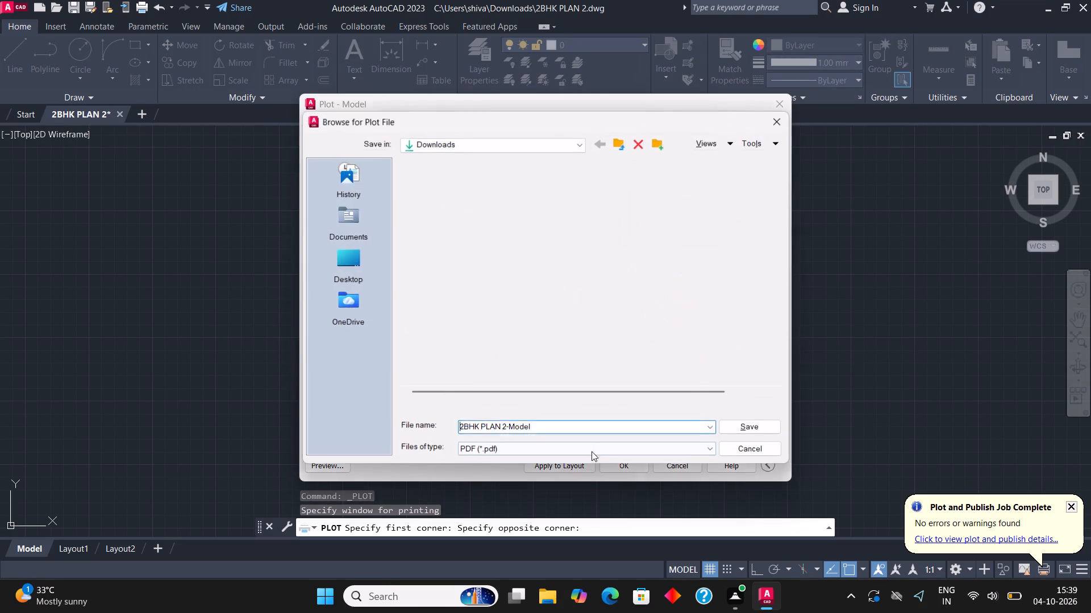
click(765, 426)
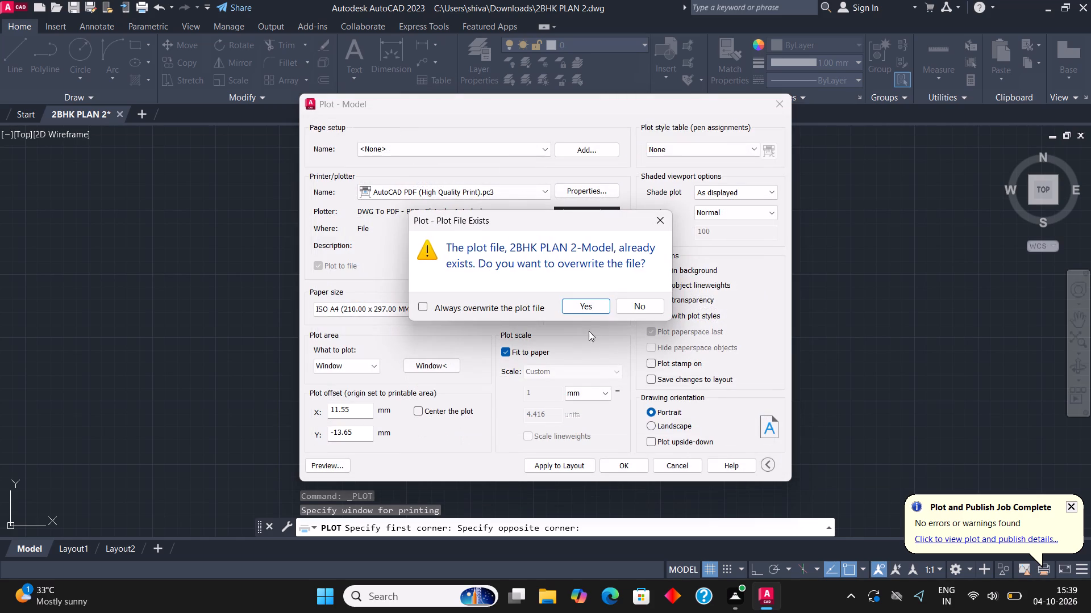
click(583, 308)
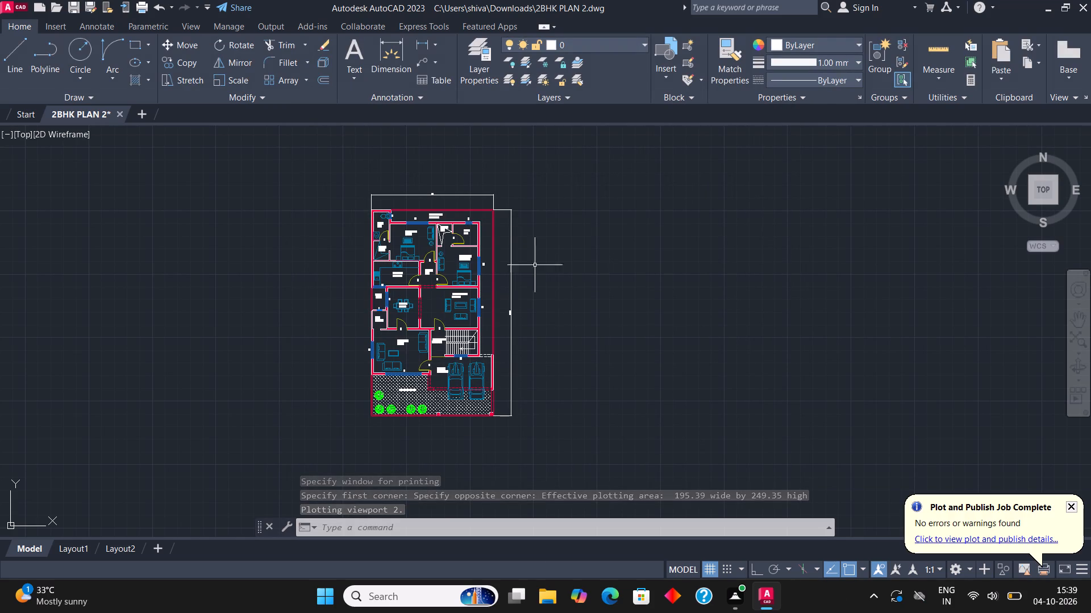
Export the drawing in DWF format as 2BHK PLAN 2.dwf in Downloads.
click(7, 5)
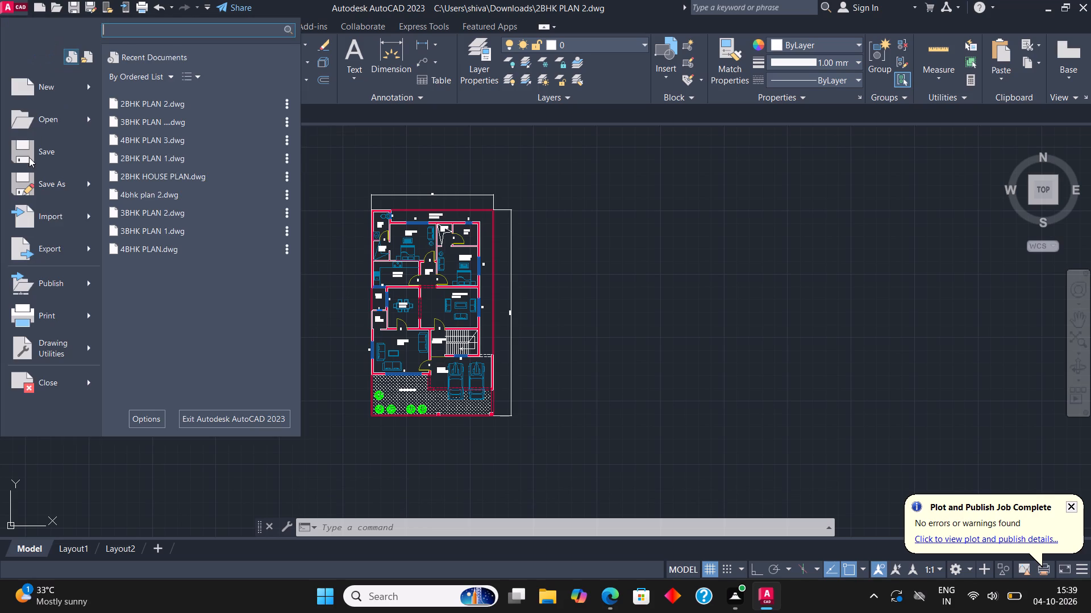
click(60, 255)
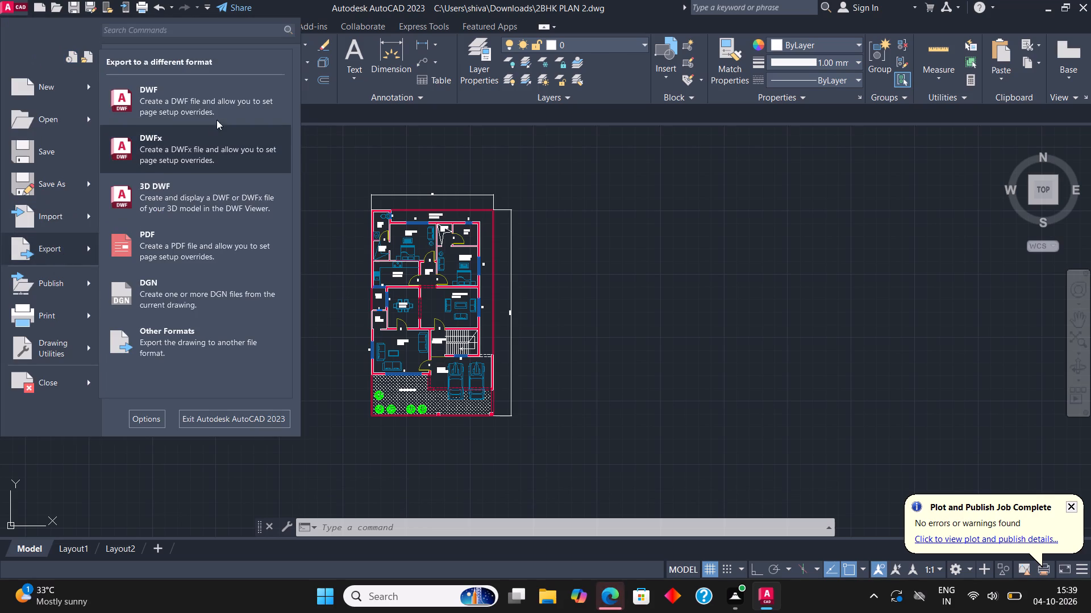
click(222, 104)
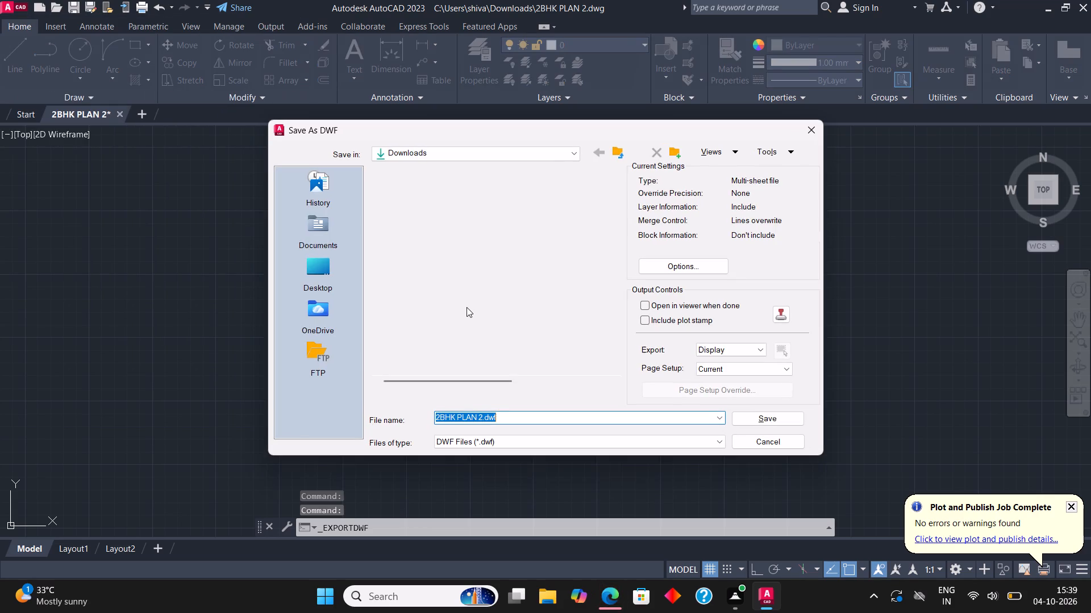
click(761, 421)
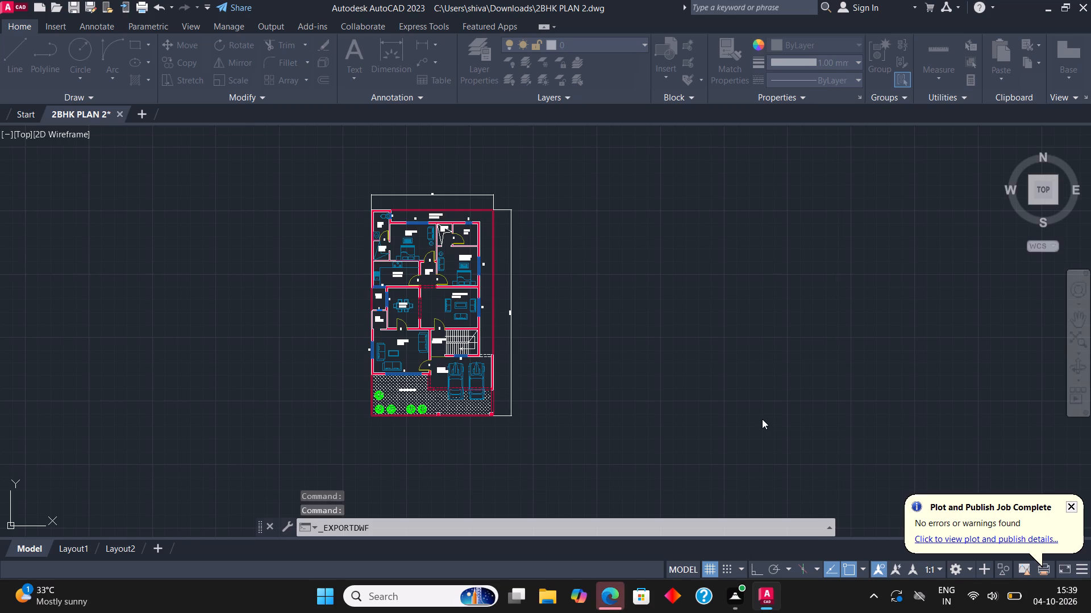